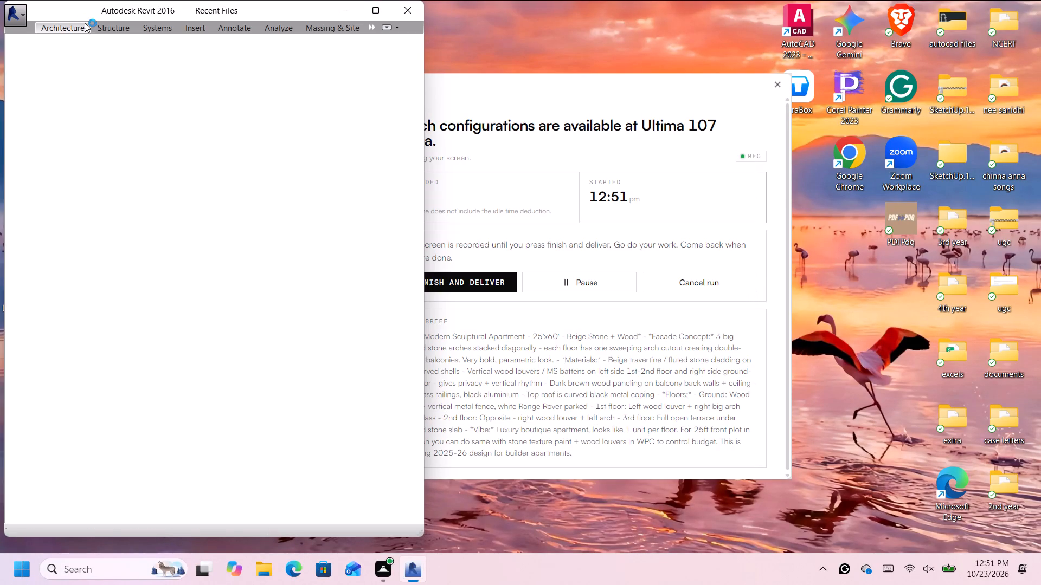
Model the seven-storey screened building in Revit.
Maximize the Revit window and create a new project from the Architectural Template.
click(372, 11)
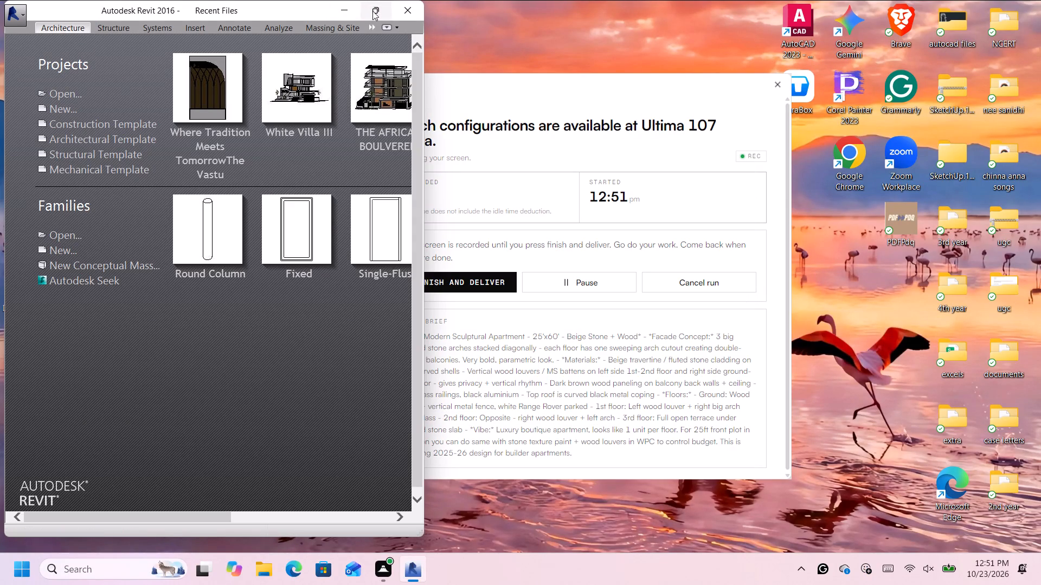
click(163, 131)
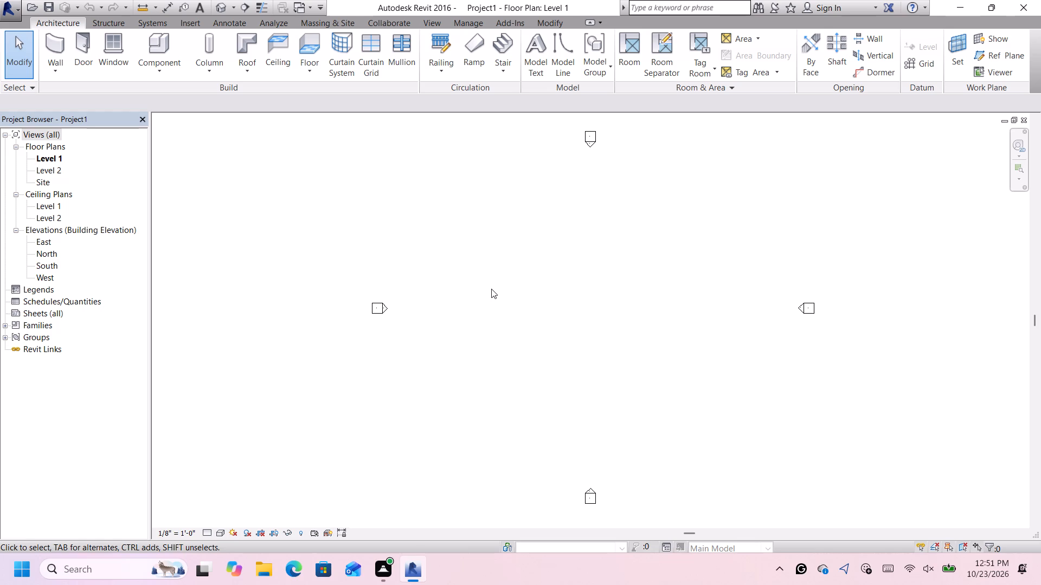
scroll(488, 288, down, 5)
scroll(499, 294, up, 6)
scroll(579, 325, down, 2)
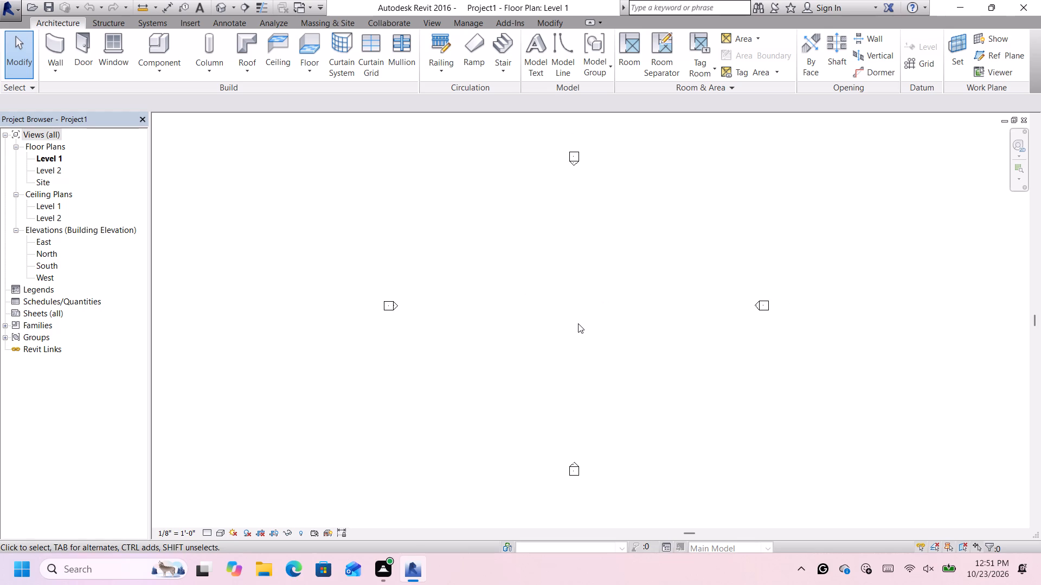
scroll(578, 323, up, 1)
Start saving the project and browse to the civil dwg 2 folder inside synbiosis solutions on the Desktop.
key(ctrl+s)
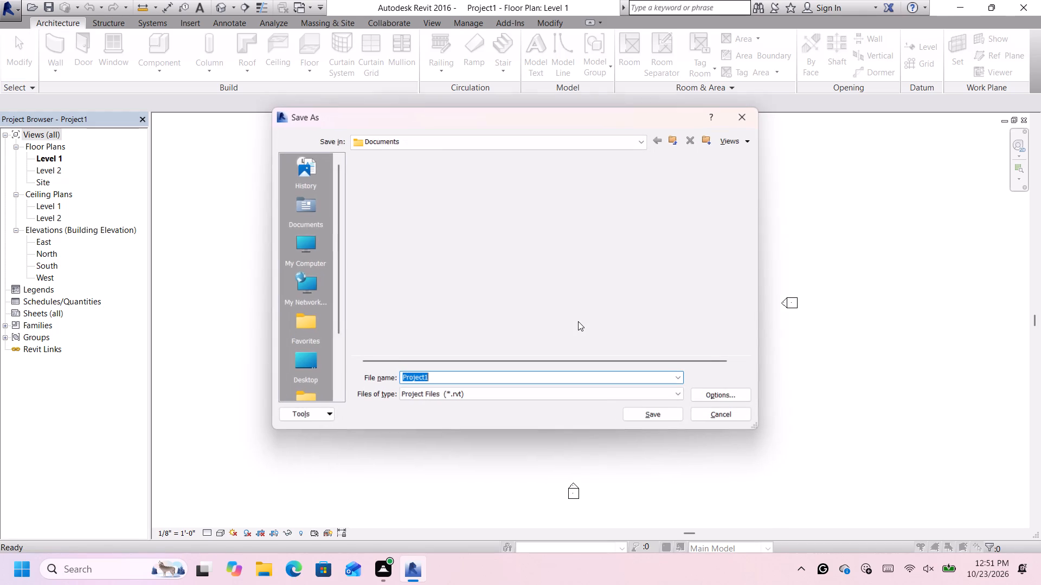
double_click(303, 246)
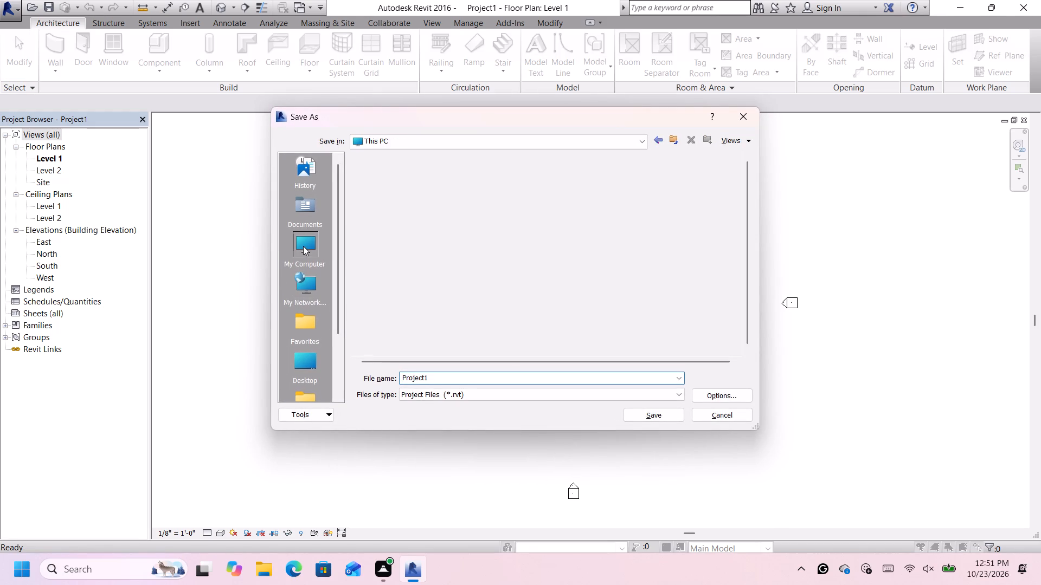
double_click(304, 362)
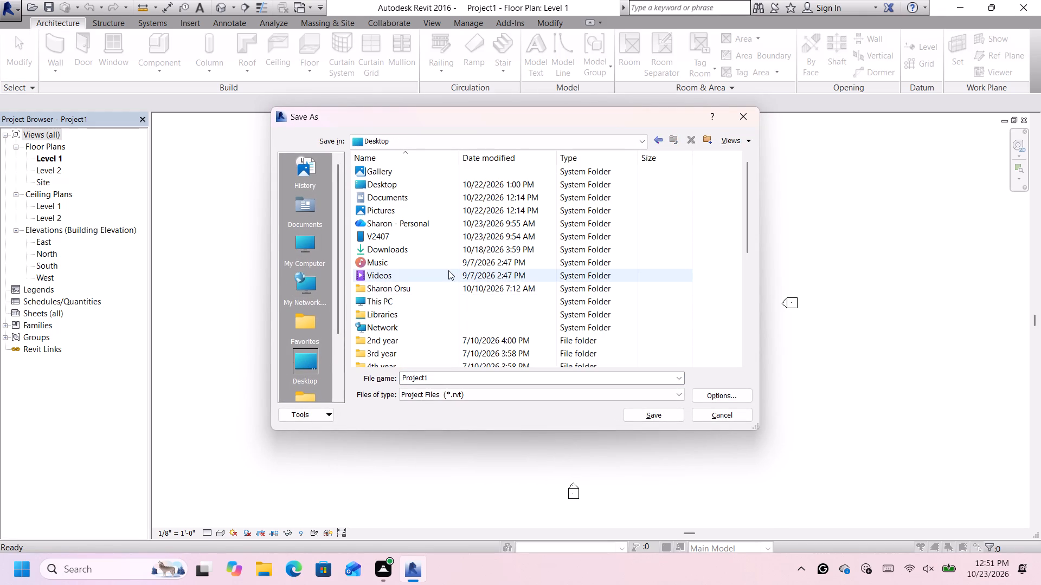
scroll(448, 281, down, 6)
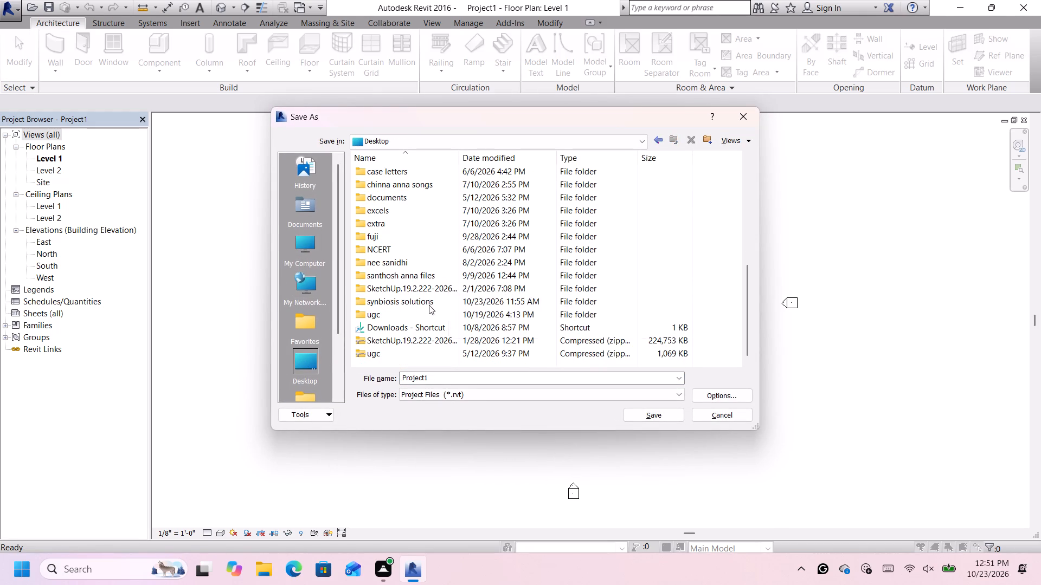
double_click(429, 305)
click(451, 375)
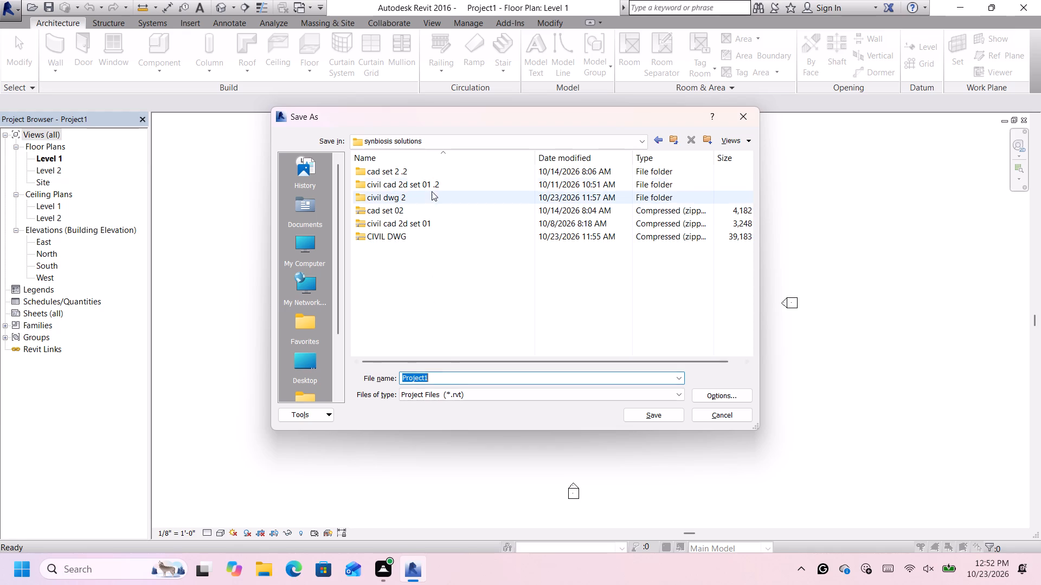
click(432, 191)
double_click(432, 193)
double_click(439, 198)
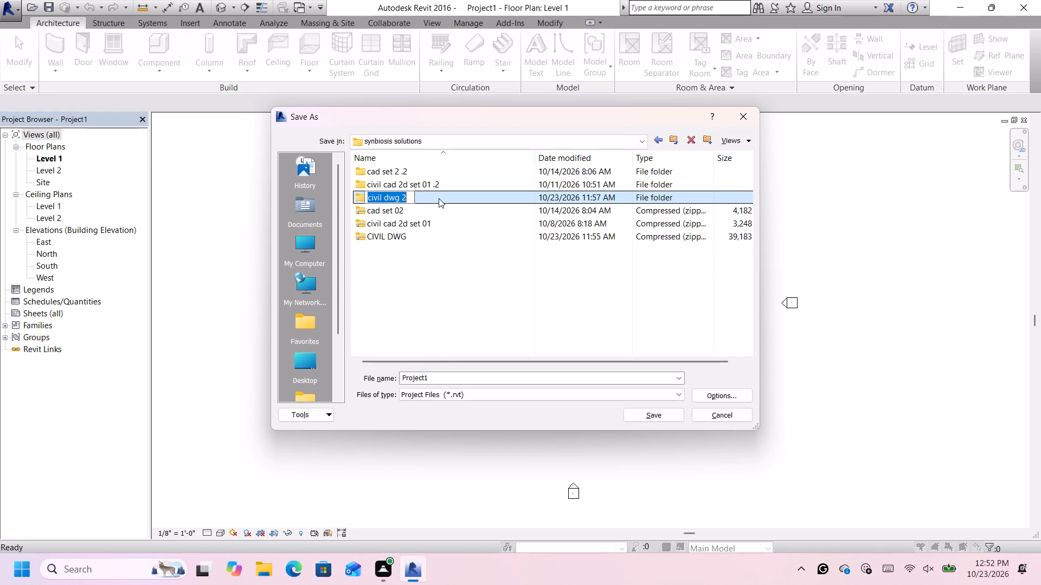
scroll(455, 204, down, 5)
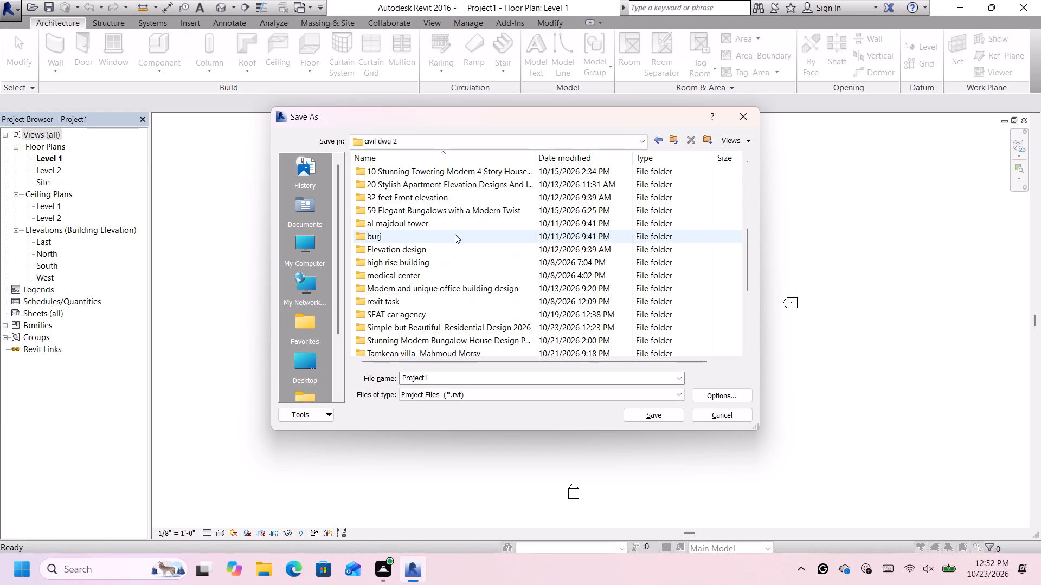
scroll(445, 283, down, 1)
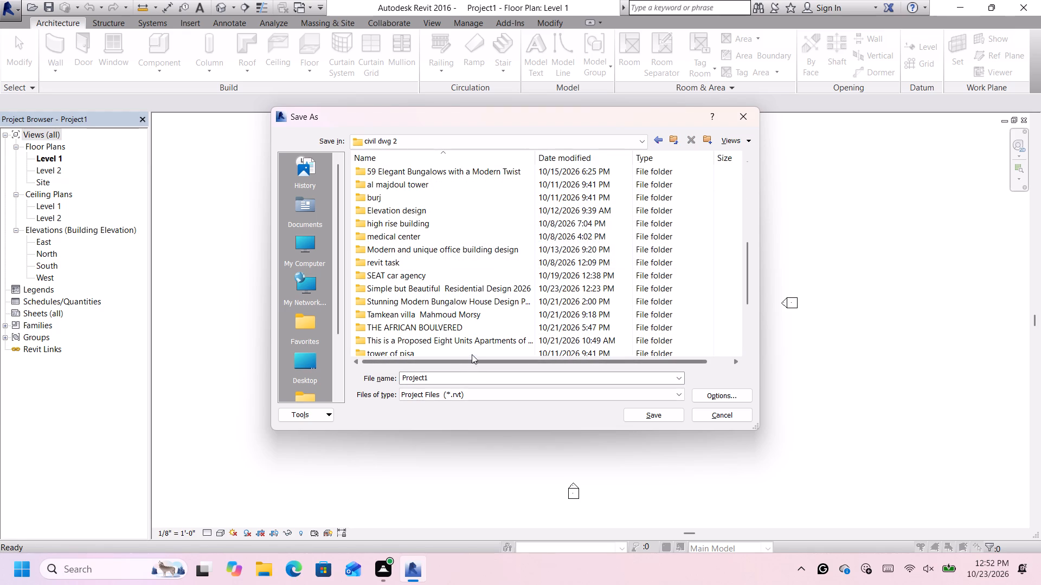
scroll(472, 353, down, 2)
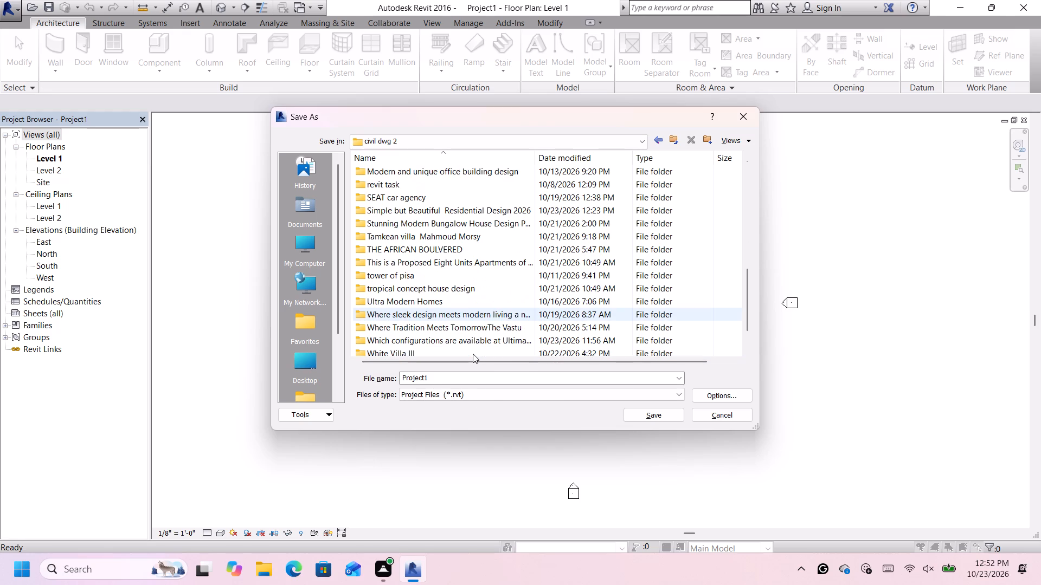
scroll(481, 333, down, 1)
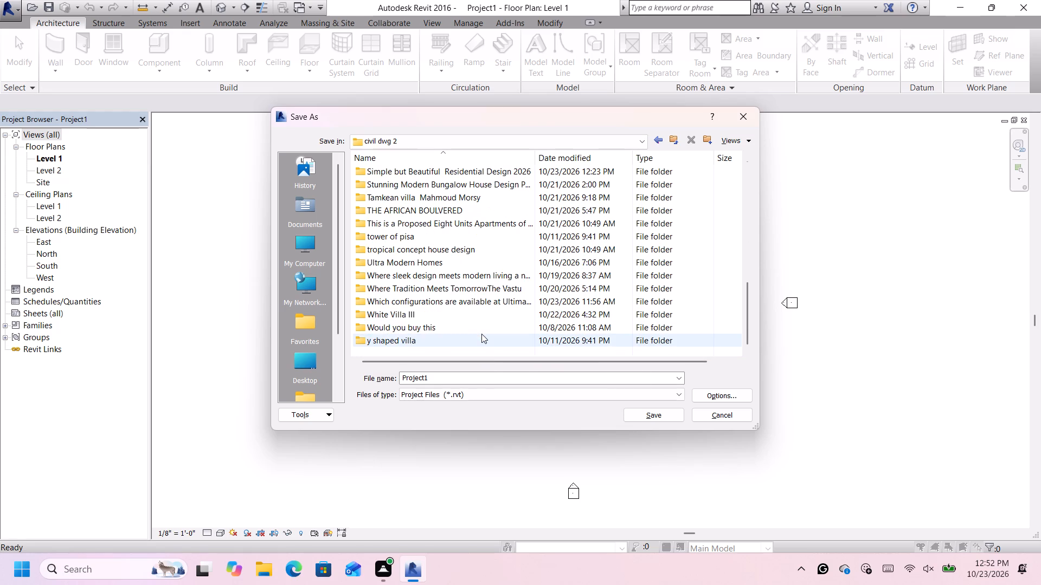
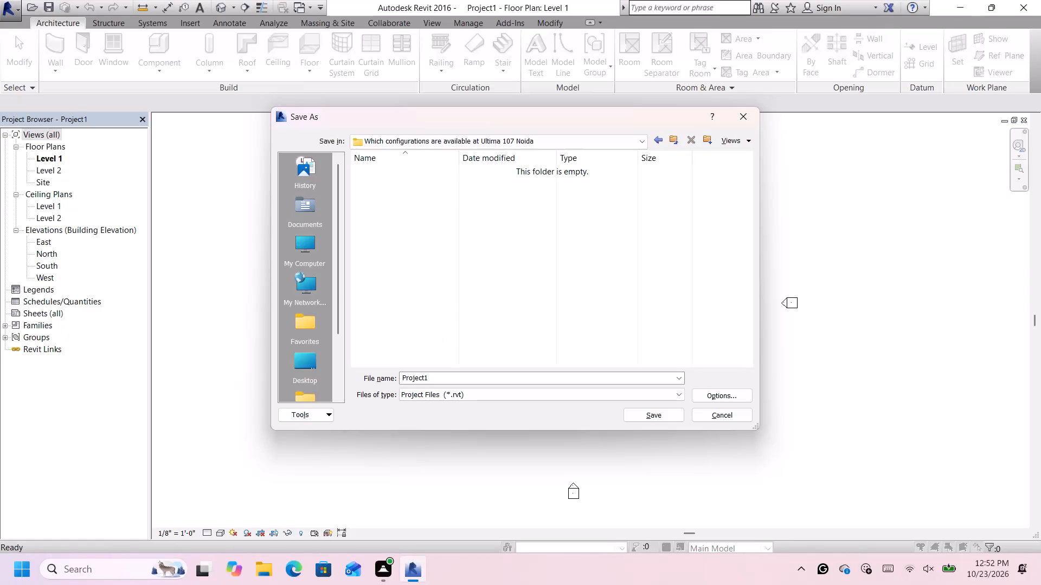
Save the project as "Which configurations are available at Ultima 107 Noida" in the folder of the same name.
click(452, 381)
key(BackSpace)
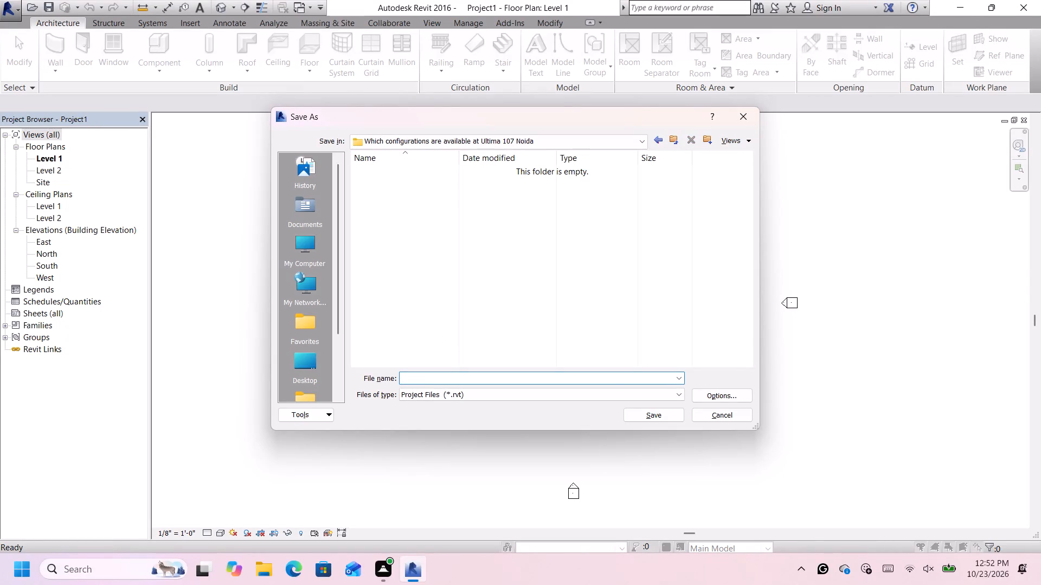
key(w)
click(453, 388)
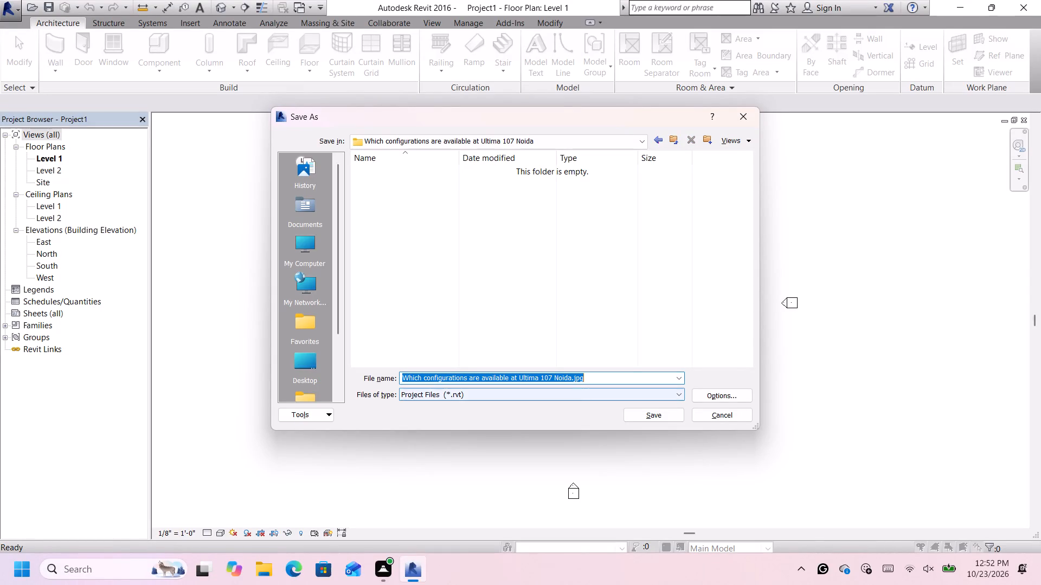
click(599, 376)
key(BackSpace)
key(BackSpace)
key(BackSpace)
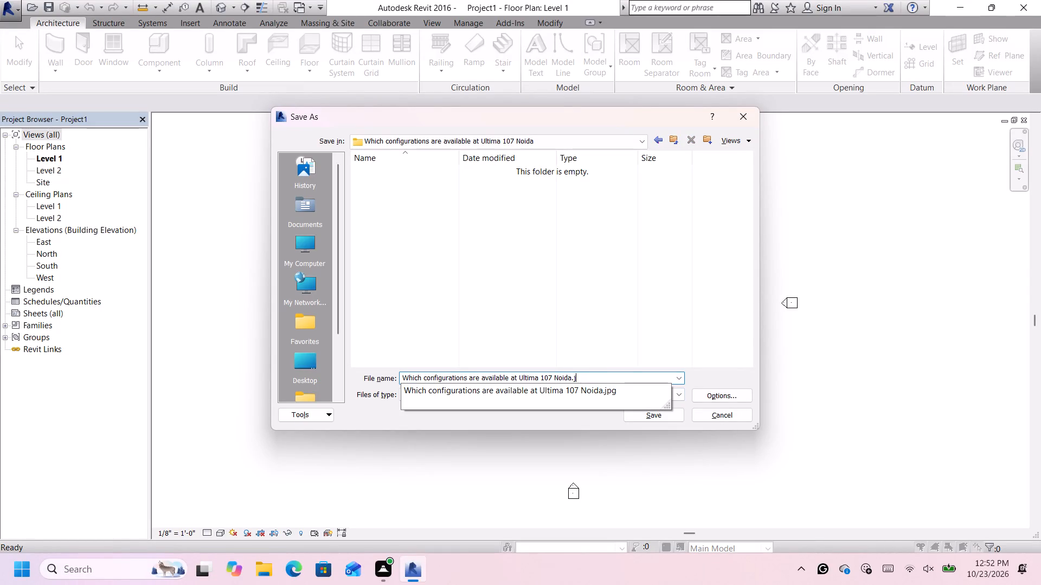
key(BackSpace)
key(BackSpace)
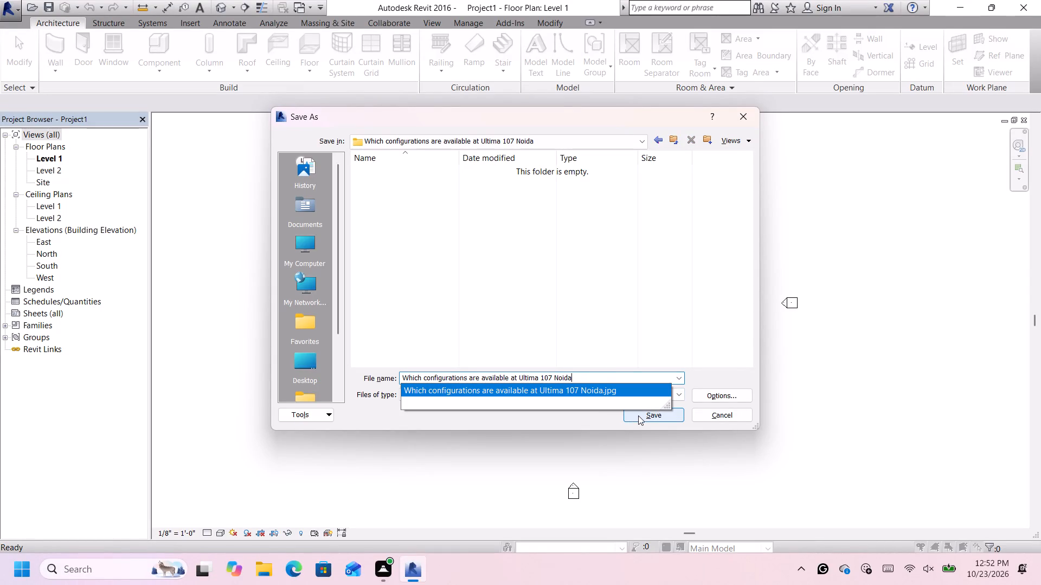
click(638, 415)
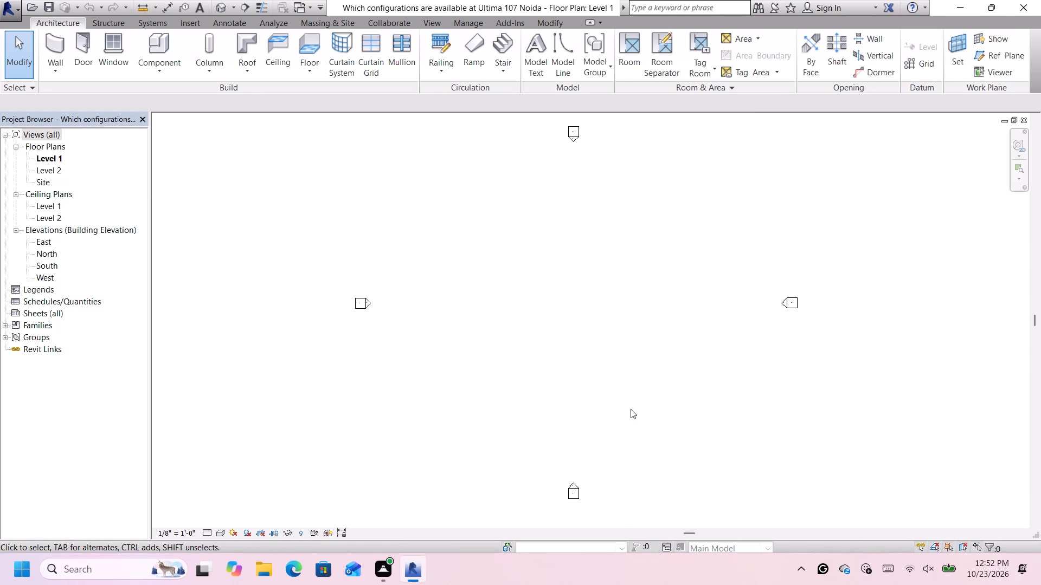
Draw a rectangular enclosure of 10' high walls on Level 1, 60' by 40', between the elevation markers.
scroll(625, 436, up, 2)
scroll(621, 424, down, 4)
scroll(763, 387, up, 2)
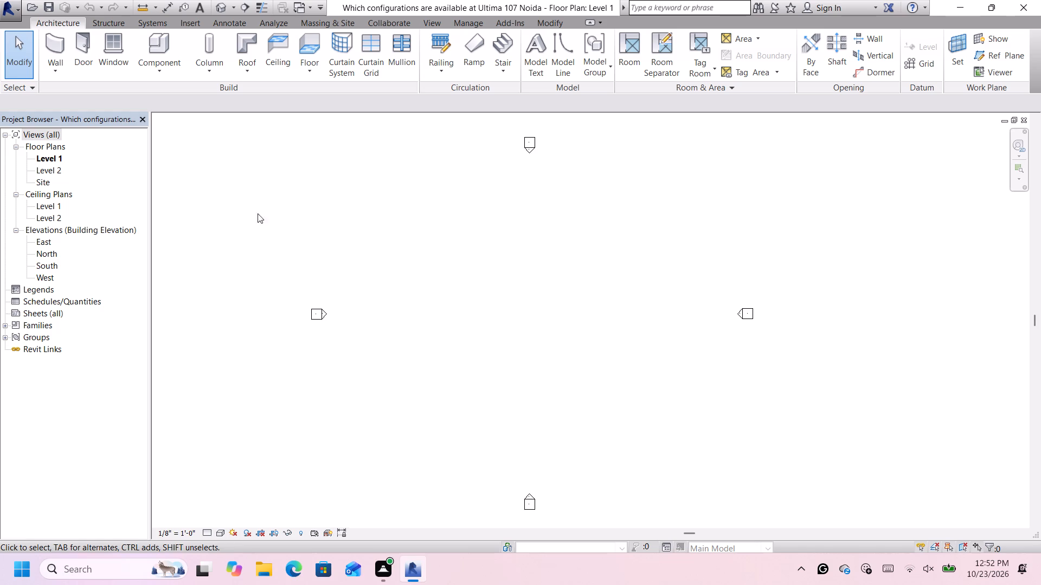
click(49, 39)
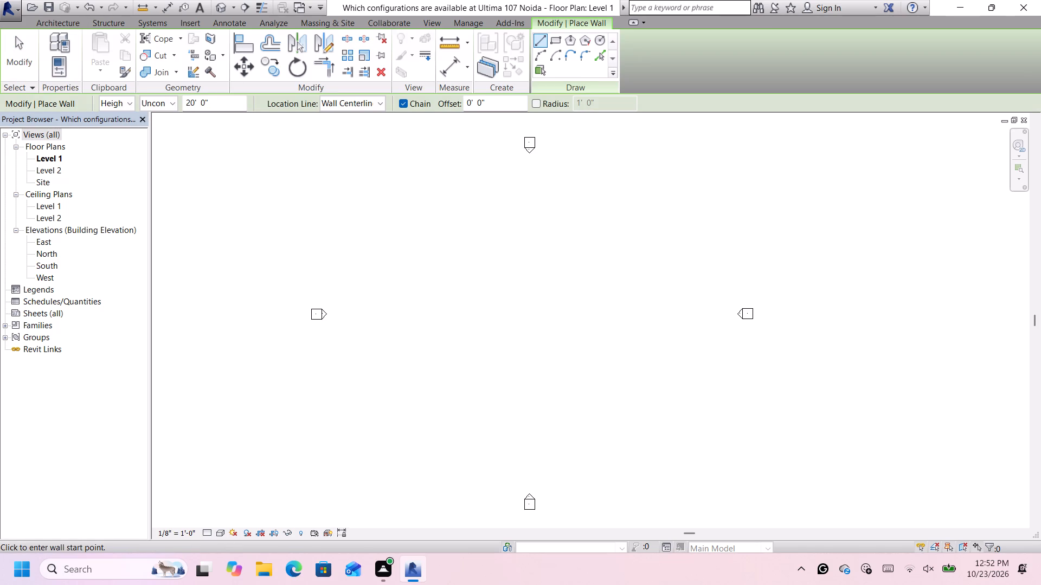
drag(228, 100, 175, 106)
key(BackSpace)
text(10')
key(Return)
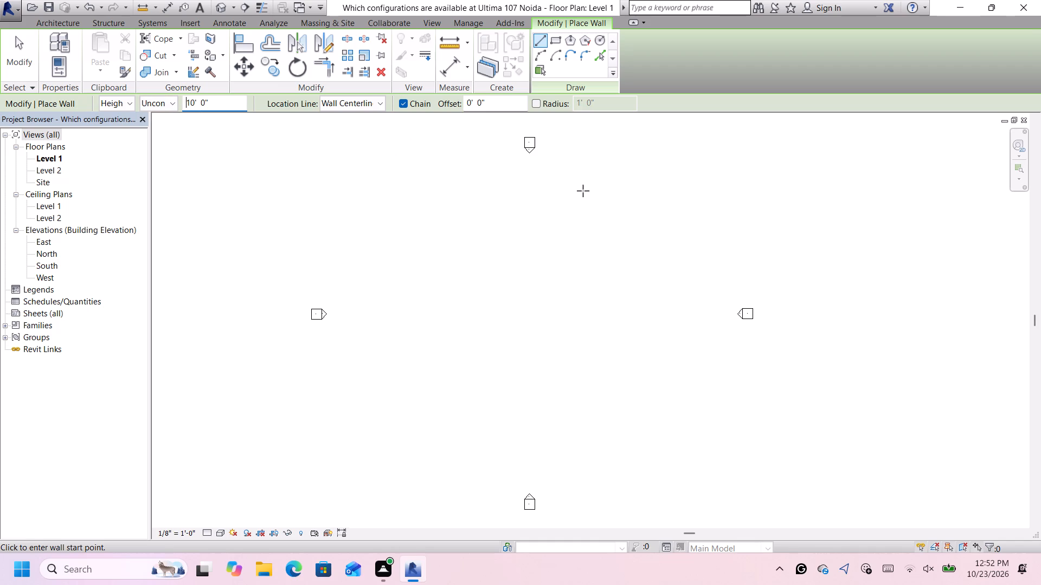
click(553, 41)
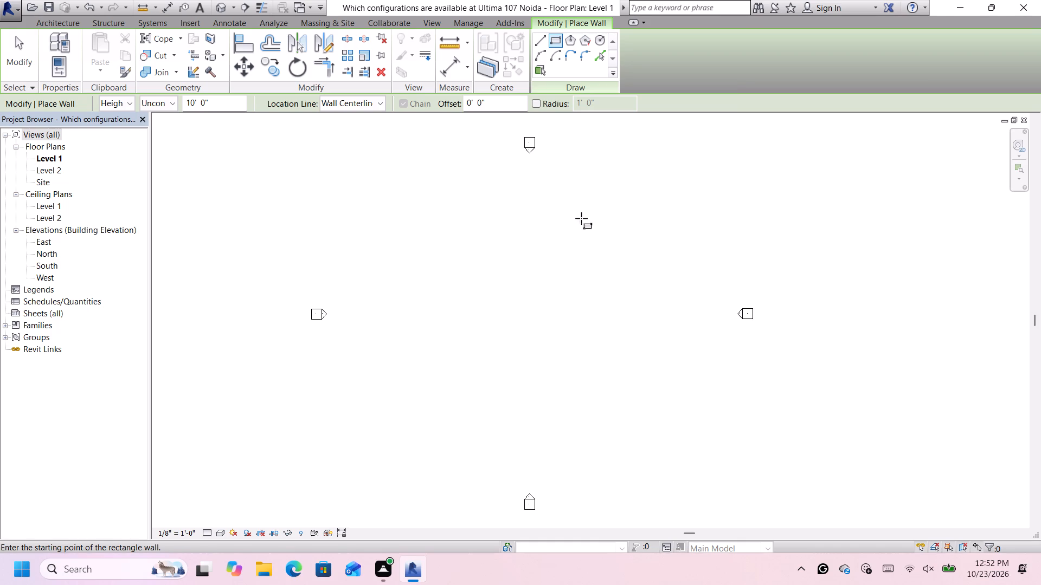
click(408, 225)
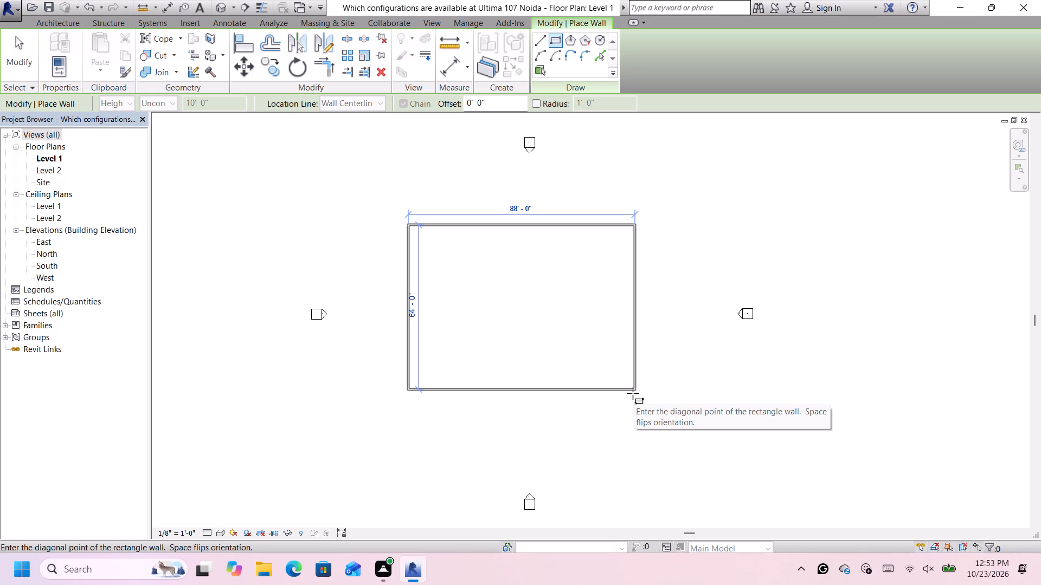
scroll(633, 393, down, 2)
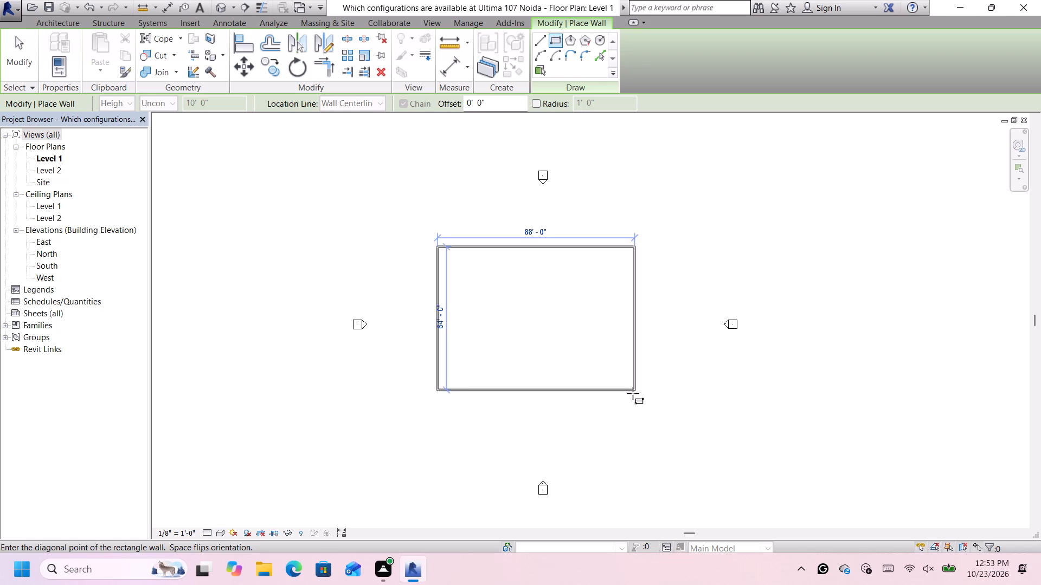
scroll(633, 393, down, 1)
scroll(632, 391, up, 3)
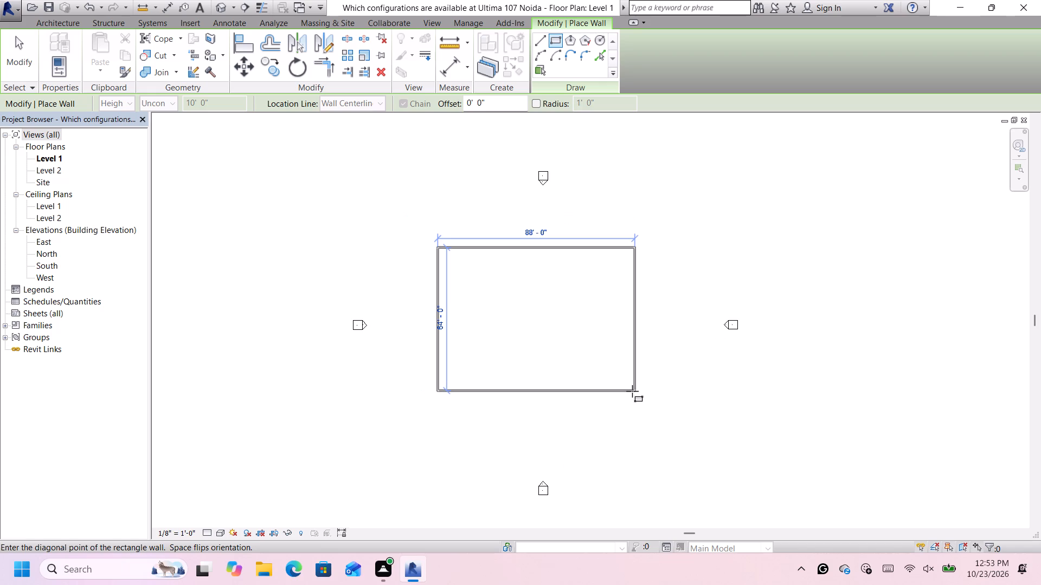
key(6)
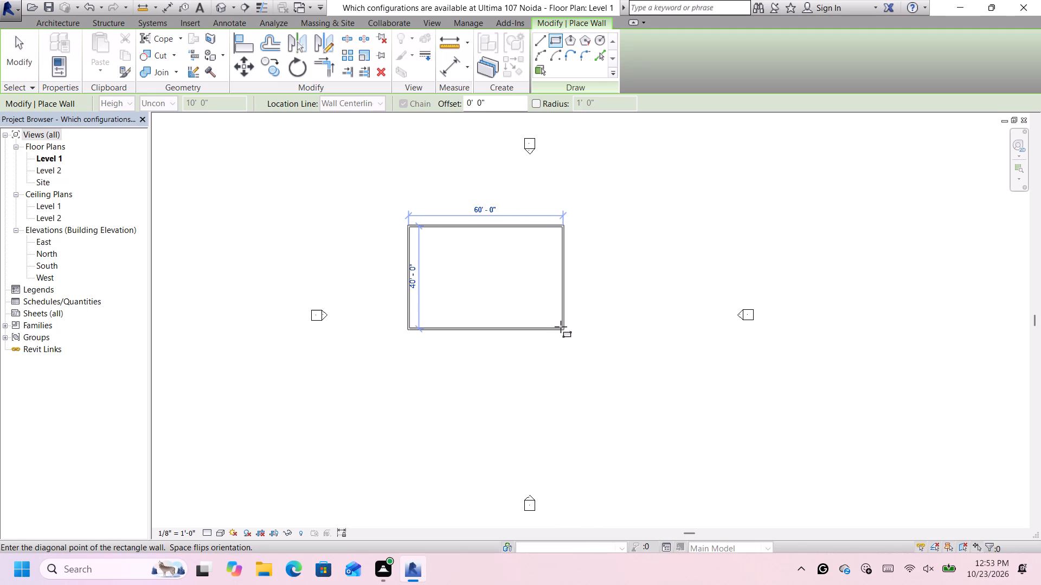
click(561, 326)
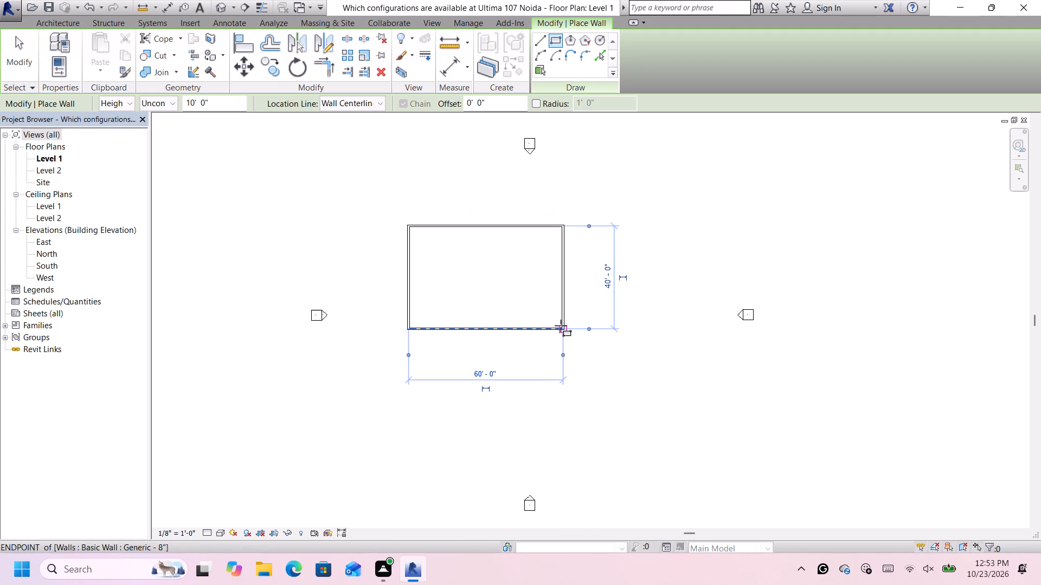
key(Escape)
key(Escape)
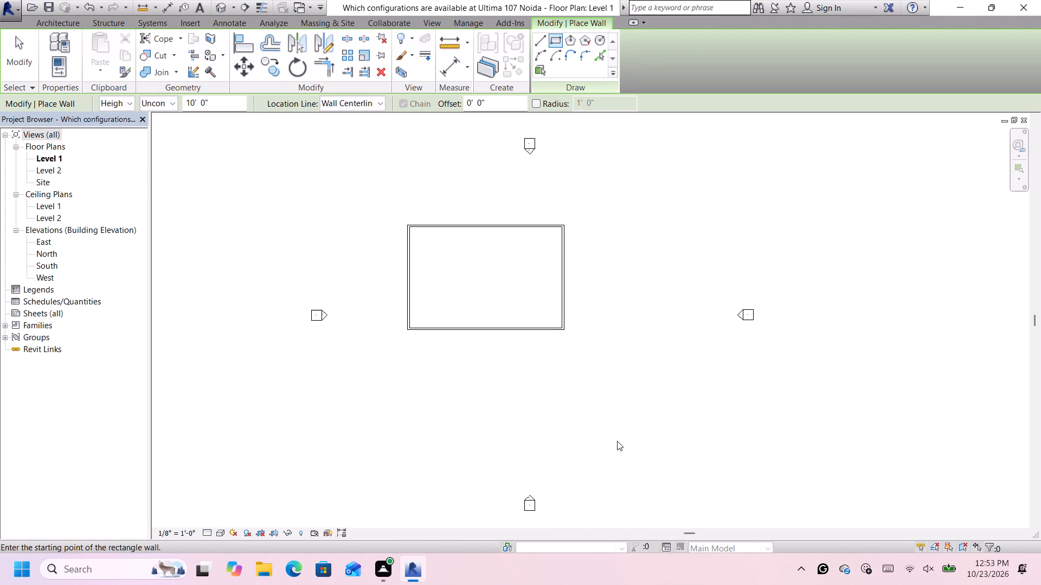
Show the walls in the default 3D view from the front-left corner with the Realistic visual style.
click(222, 7)
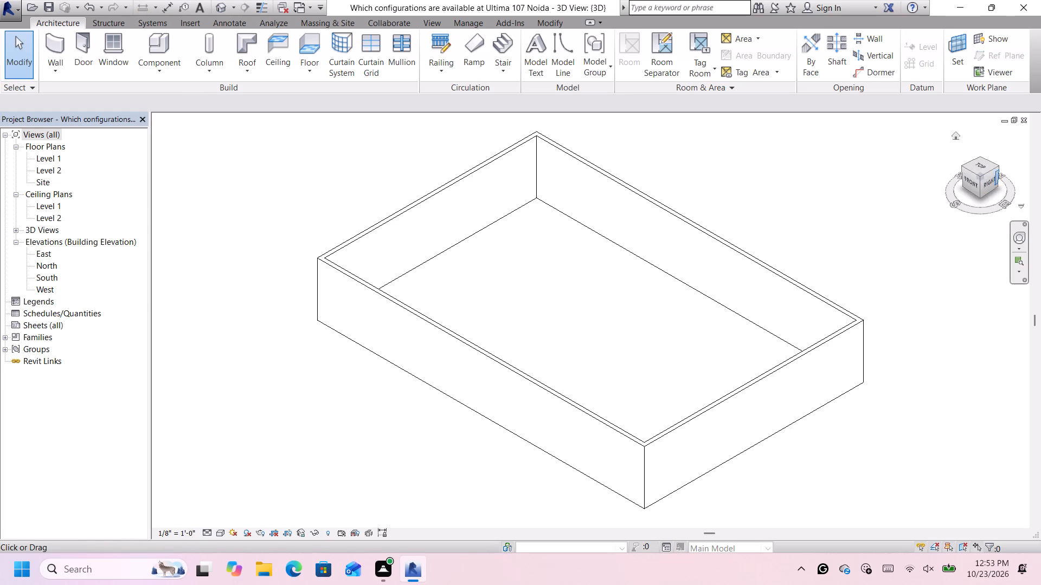
click(964, 168)
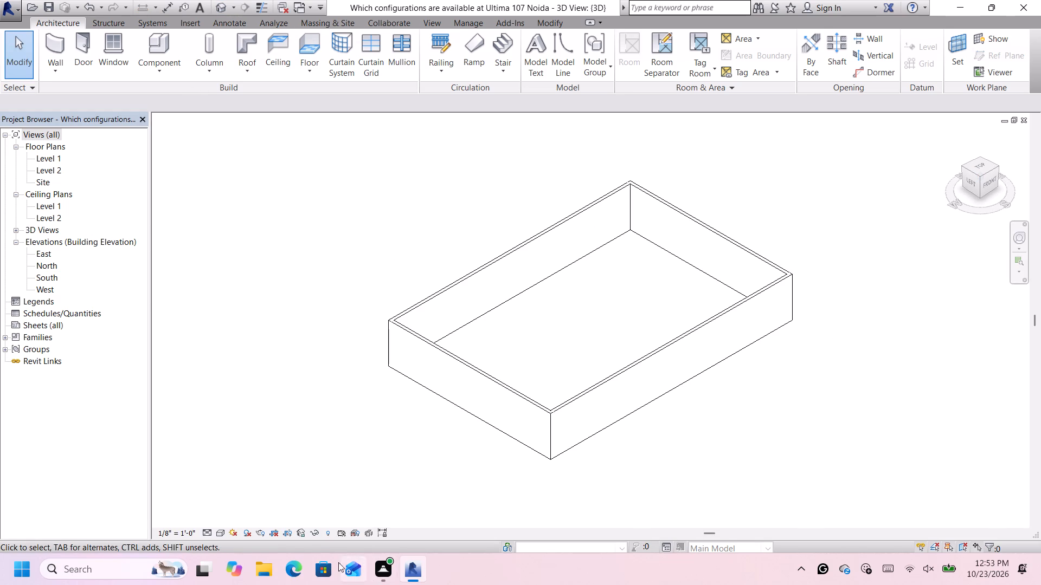
click(221, 537)
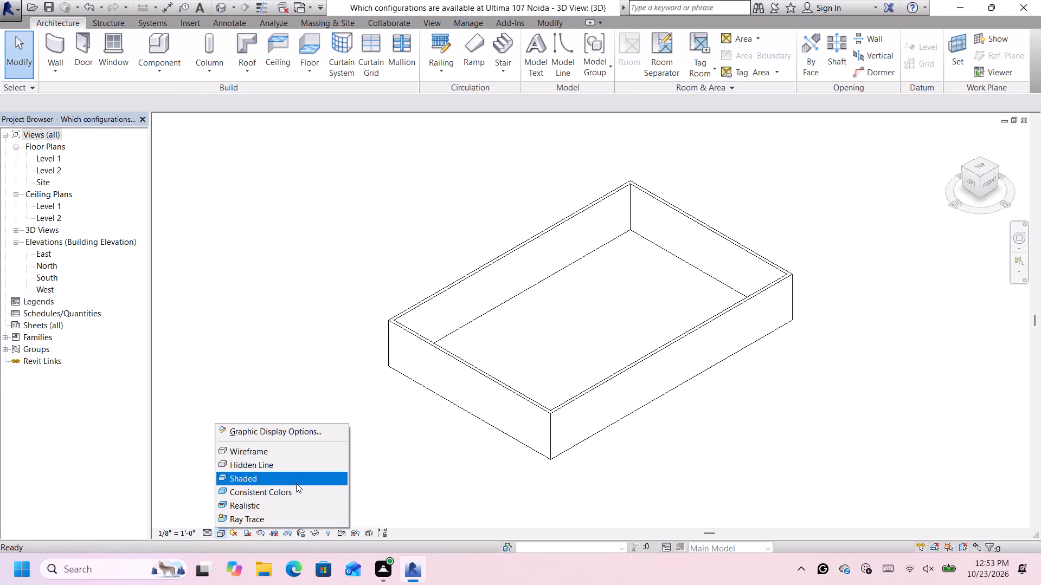
click(278, 505)
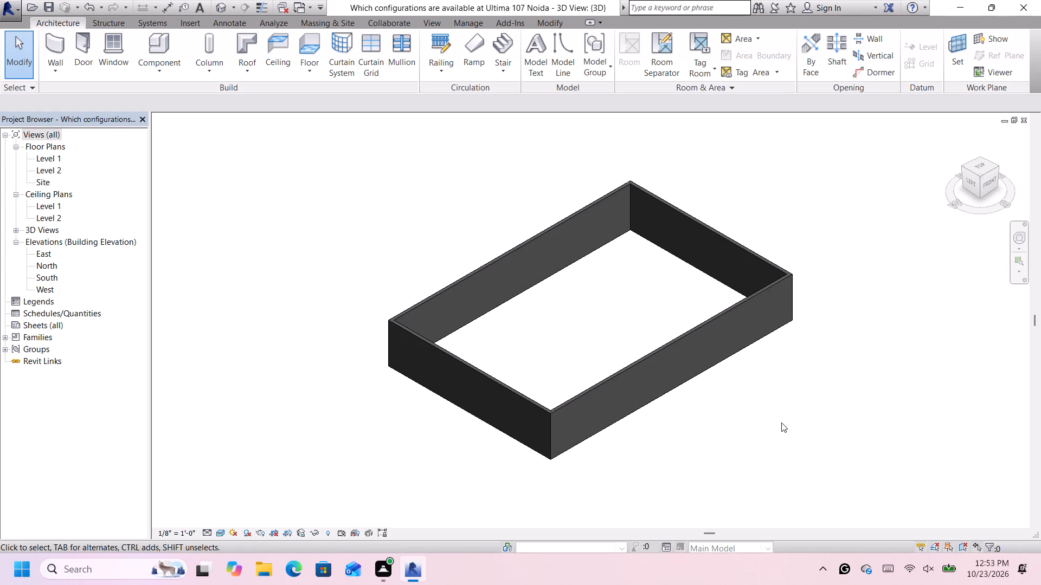
Examine the wall enclosure in 3D from the front and from the front-left corner.
scroll(777, 424, down, 2)
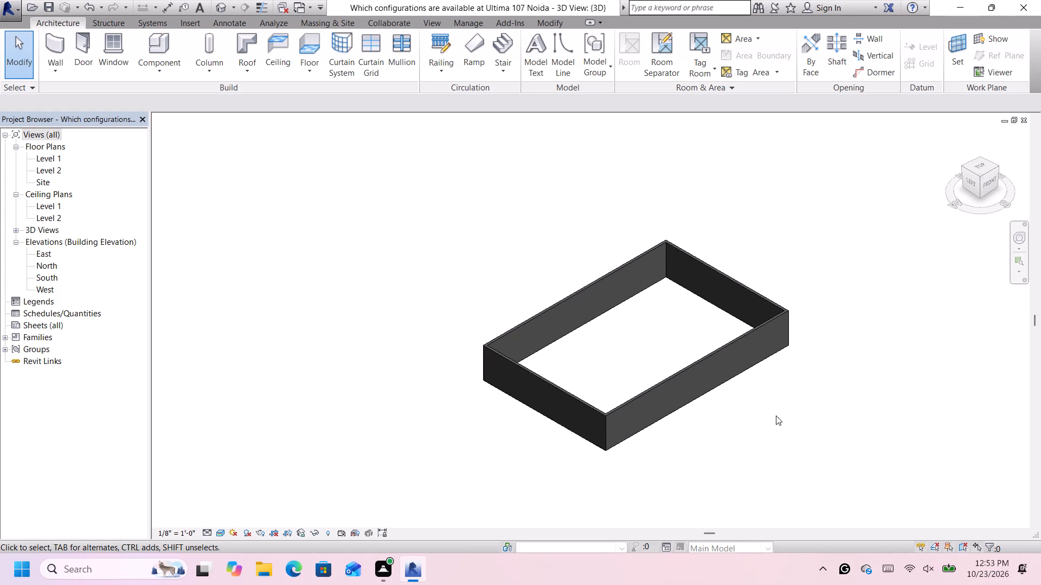
scroll(784, 379, up, 2)
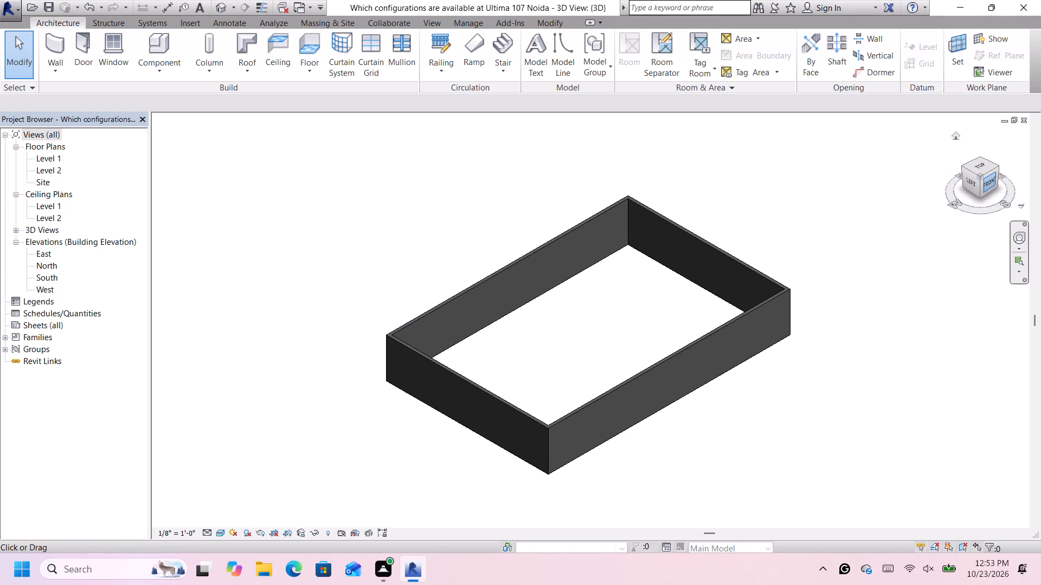
click(988, 186)
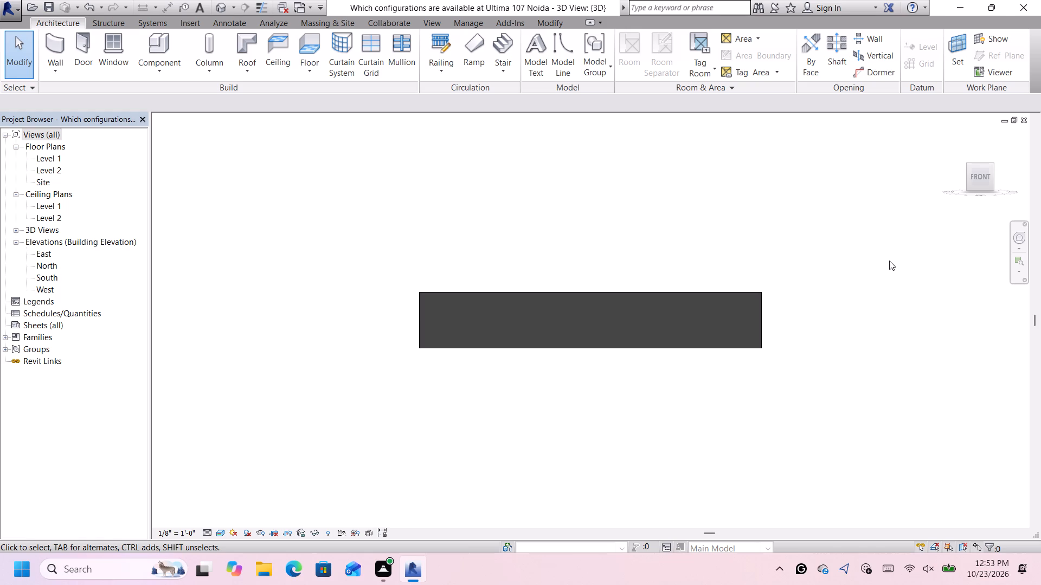
scroll(801, 284, up, 1)
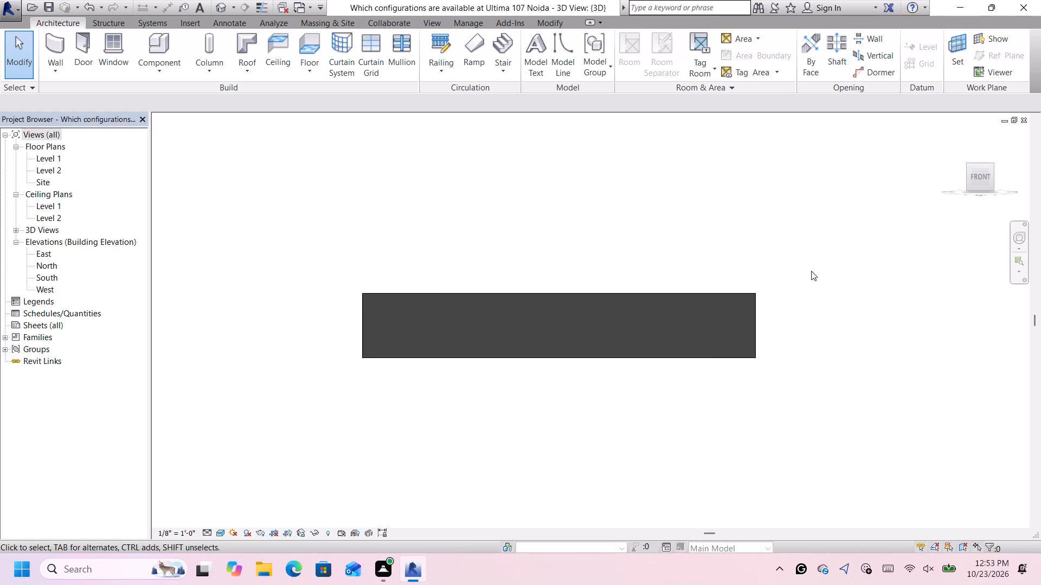
scroll(824, 251, down, 4)
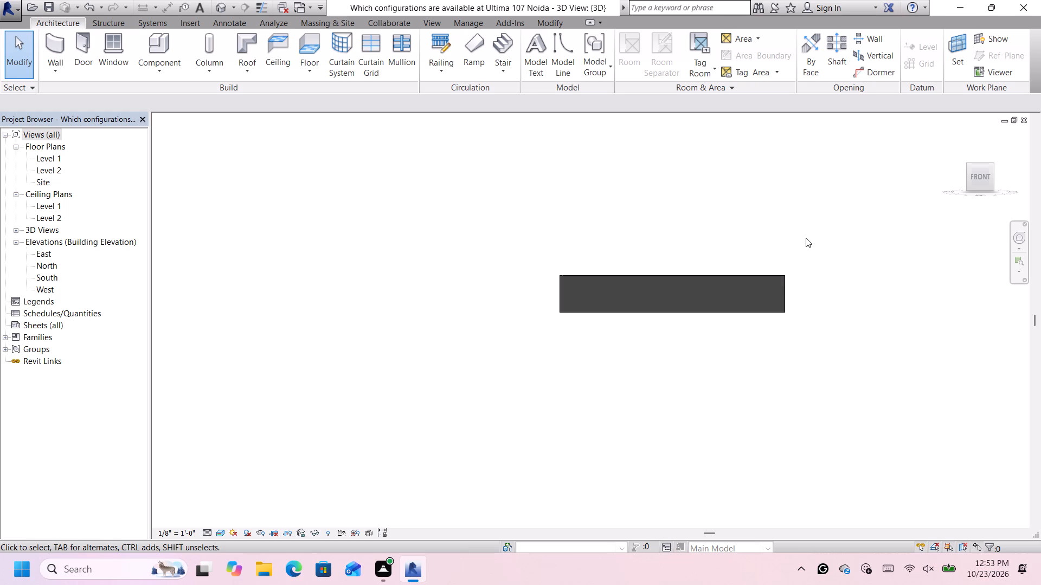
click(968, 165)
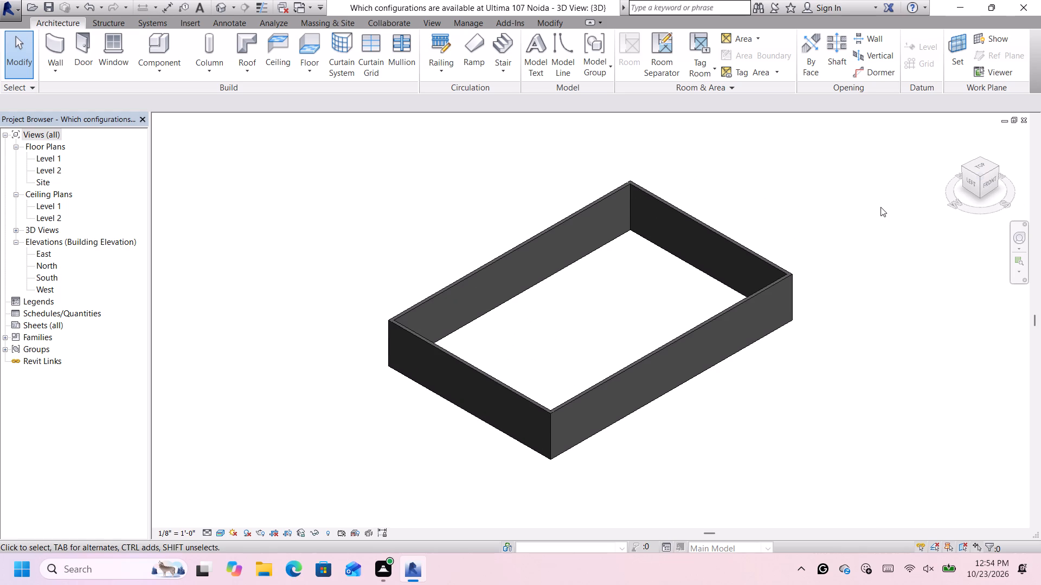
click(992, 181)
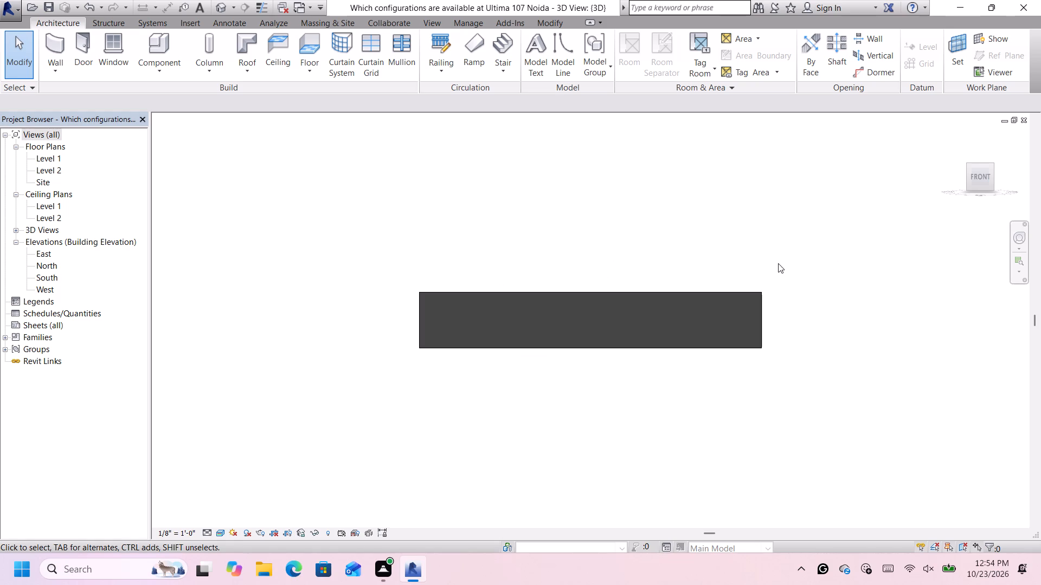
click(967, 165)
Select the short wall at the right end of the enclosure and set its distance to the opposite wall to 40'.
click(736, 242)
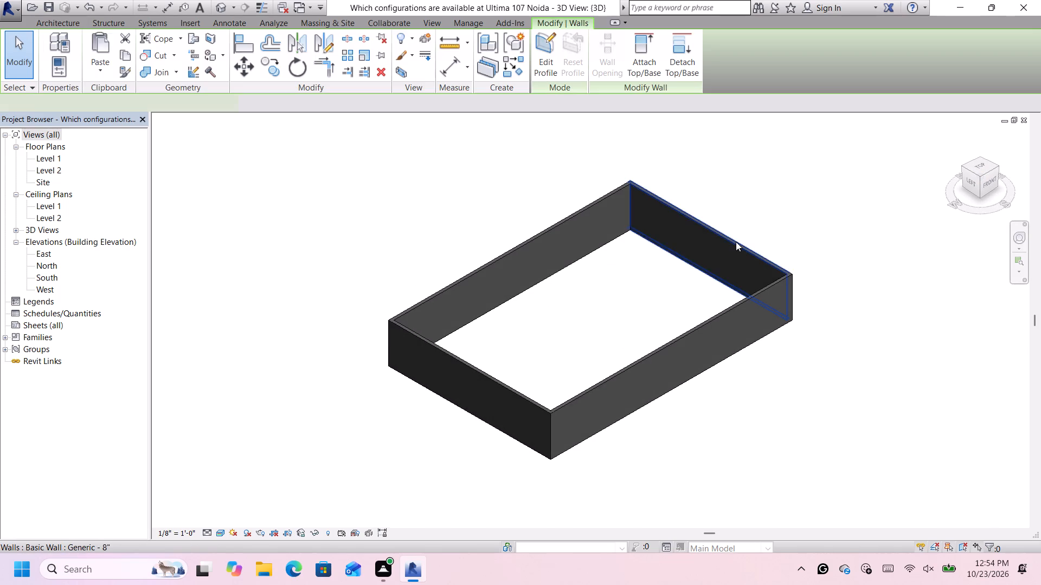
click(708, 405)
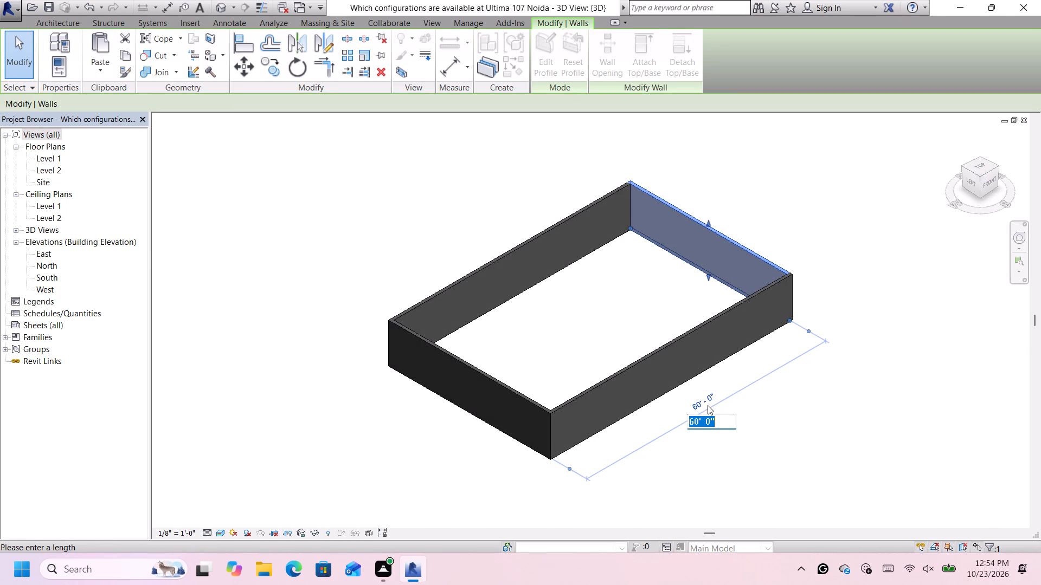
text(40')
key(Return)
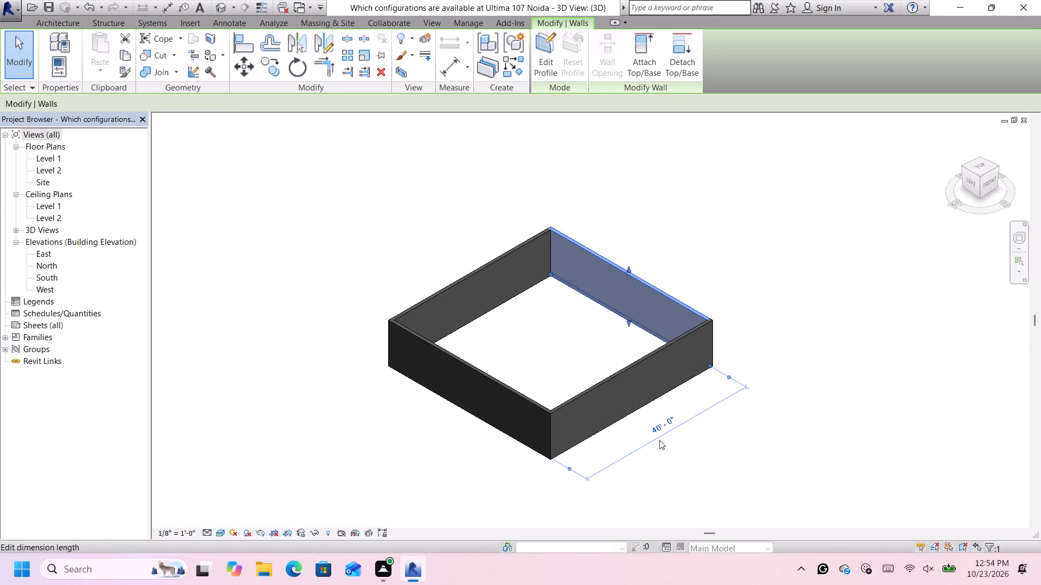
Set the distance between the selected right-end wall and the opposite wall to 50'.
click(663, 423)
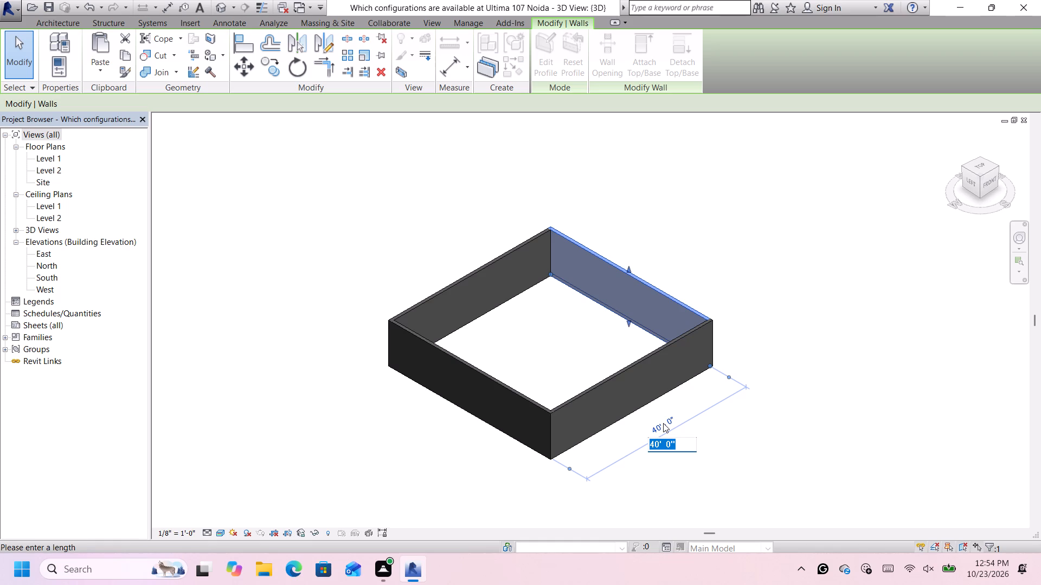
text(50')
key(Return)
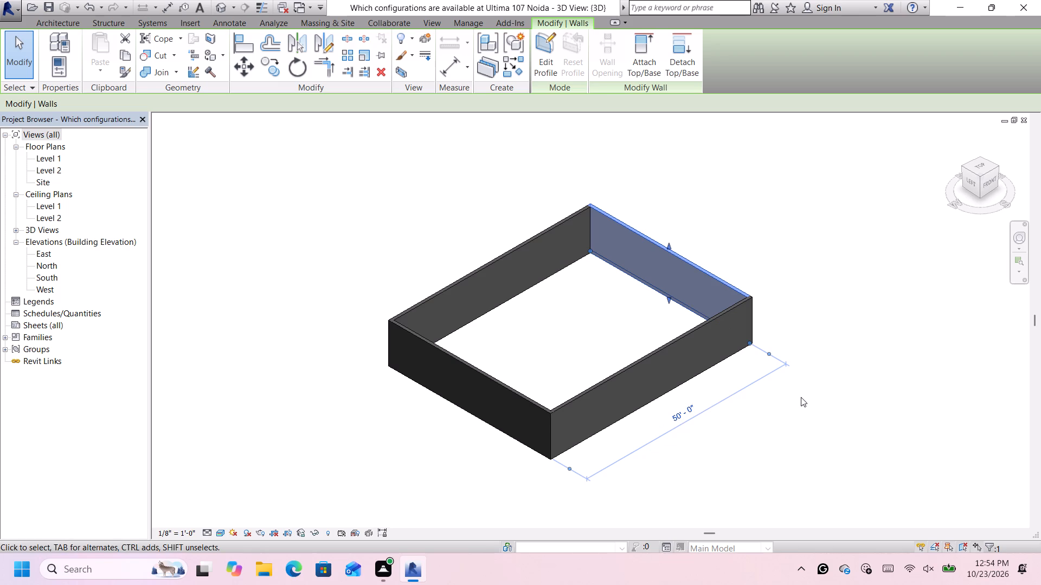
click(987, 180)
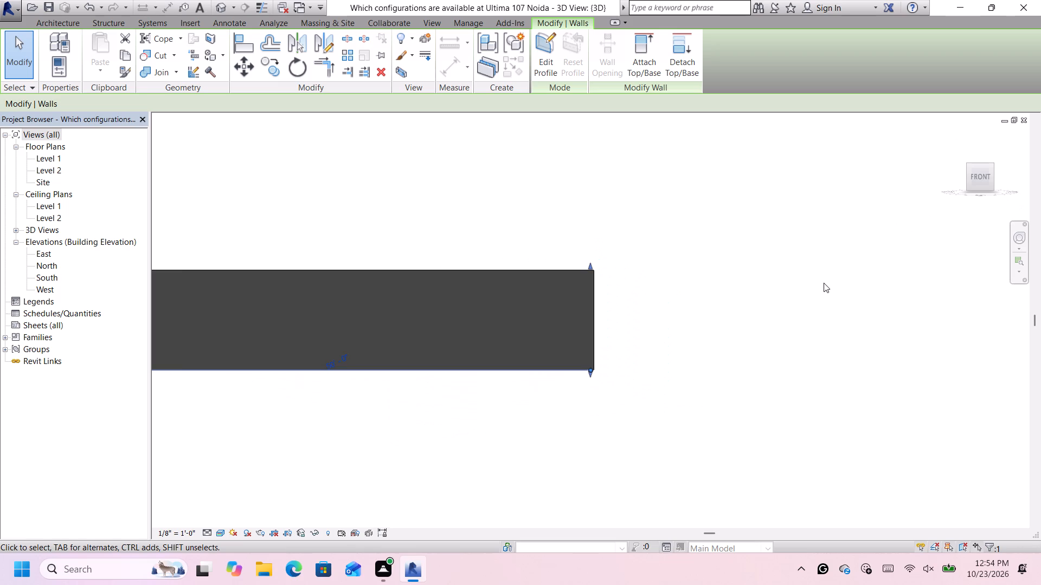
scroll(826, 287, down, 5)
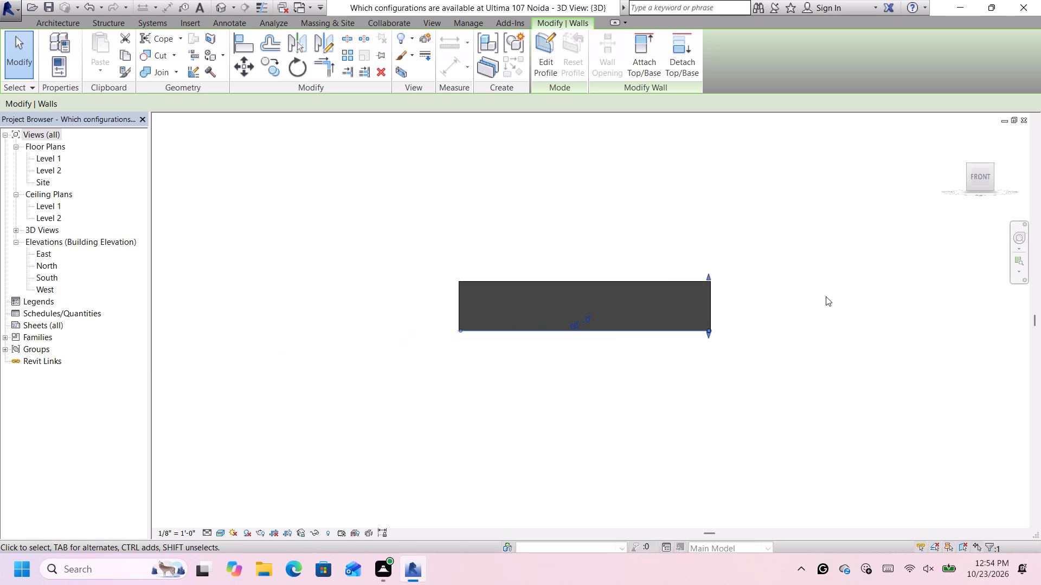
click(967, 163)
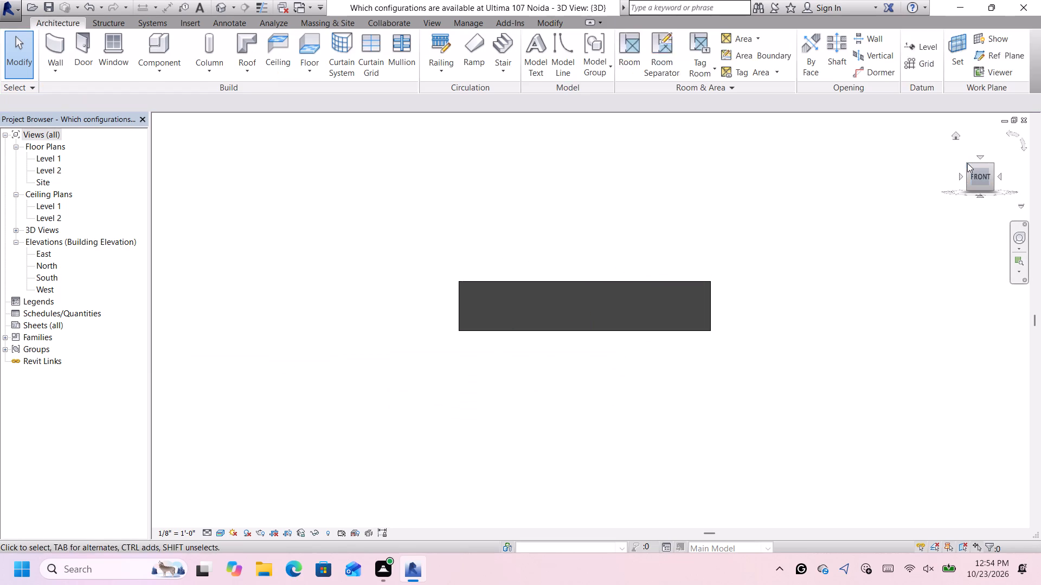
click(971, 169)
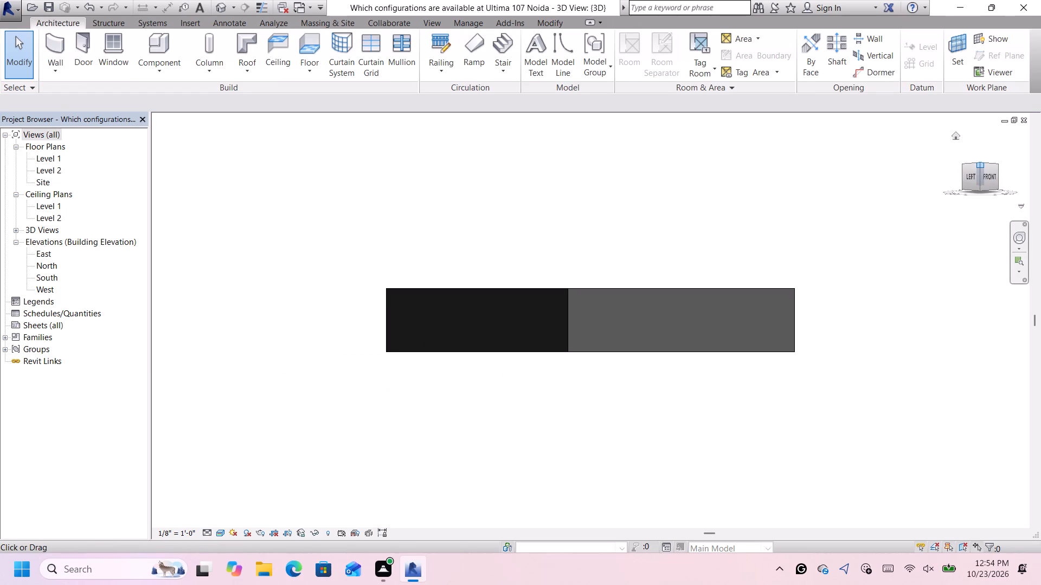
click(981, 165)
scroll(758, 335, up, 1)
Select the 50' wall on the front side of the enclosure and show its properties.
click(754, 312)
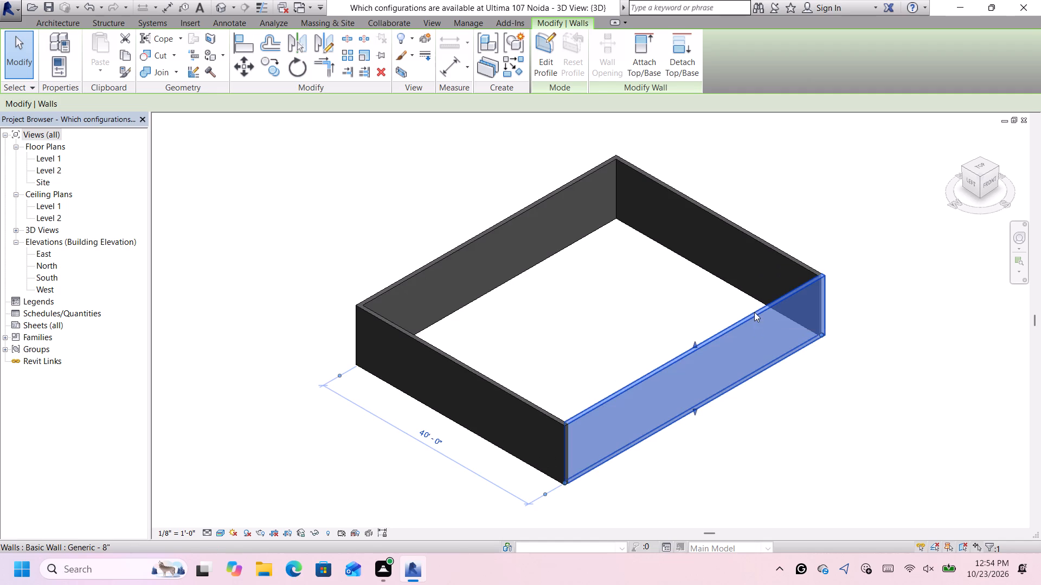
scroll(754, 312, down, 5)
scroll(767, 310, up, 3)
right_click(767, 310)
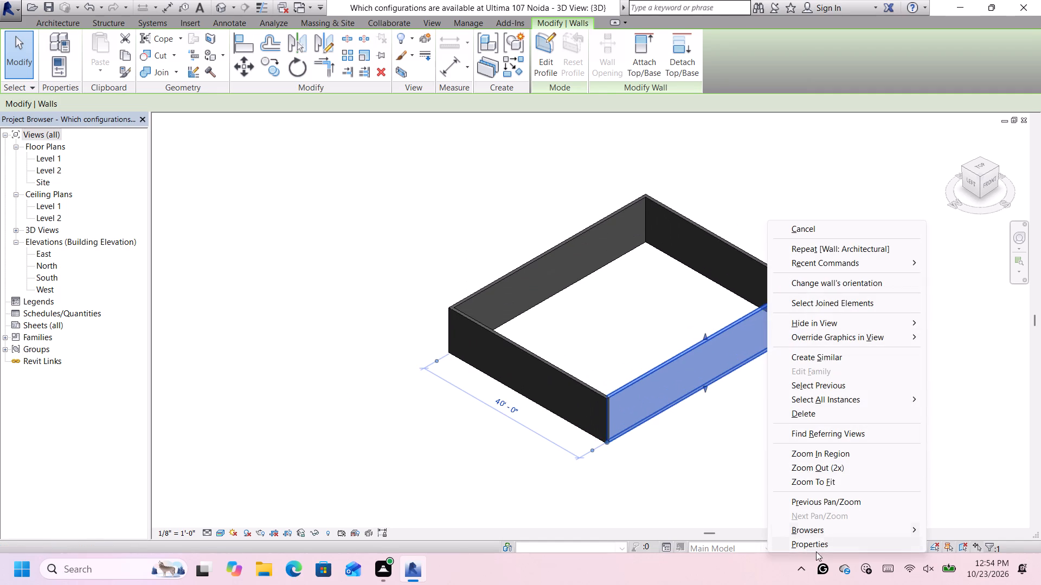
click(819, 541)
scroll(717, 367, down, 5)
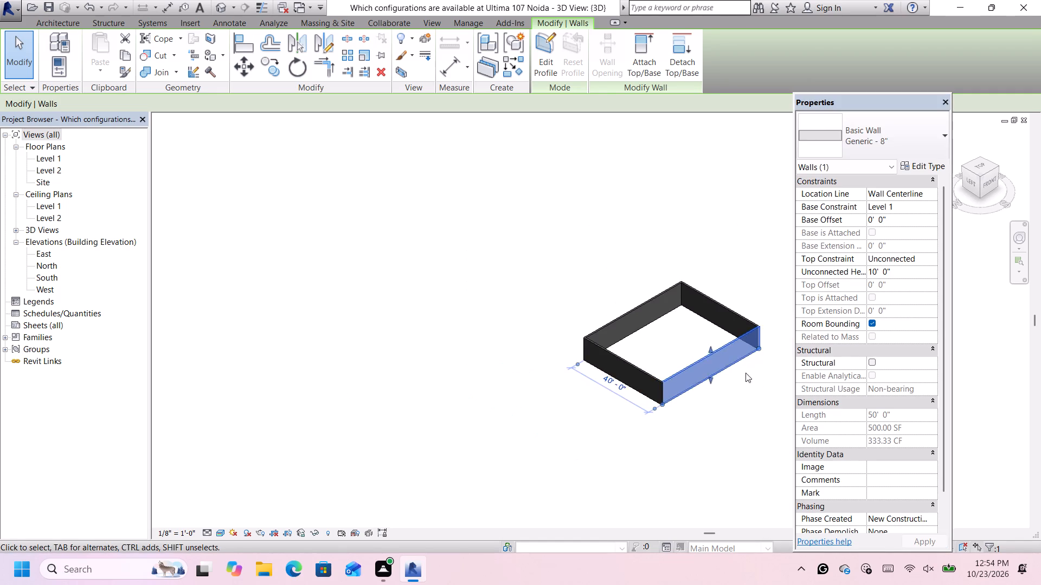
scroll(749, 369, up, 6)
scroll(738, 384, down, 1)
scroll(743, 450, up, 1)
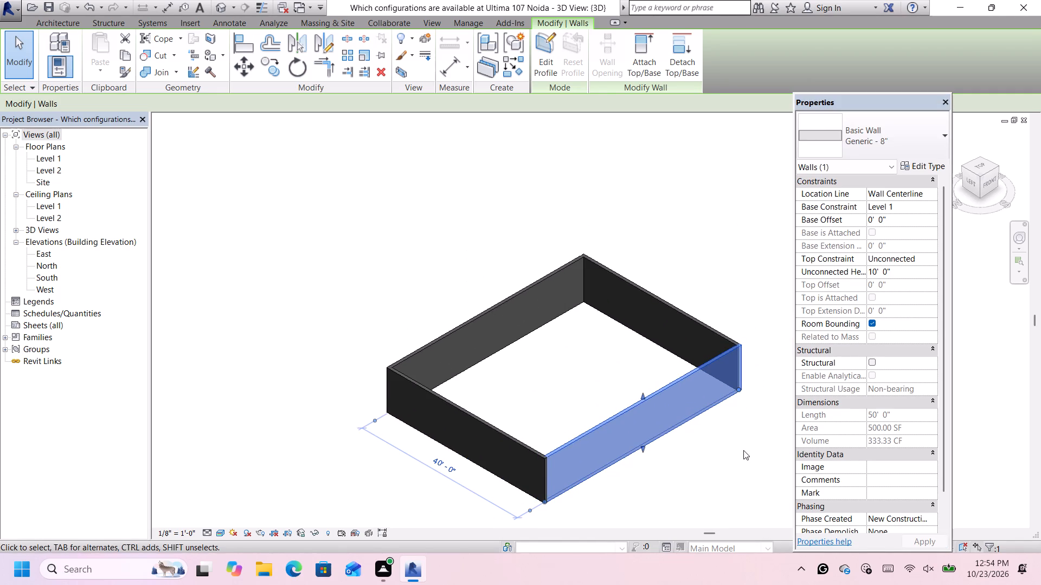
scroll(921, 342, down, 6)
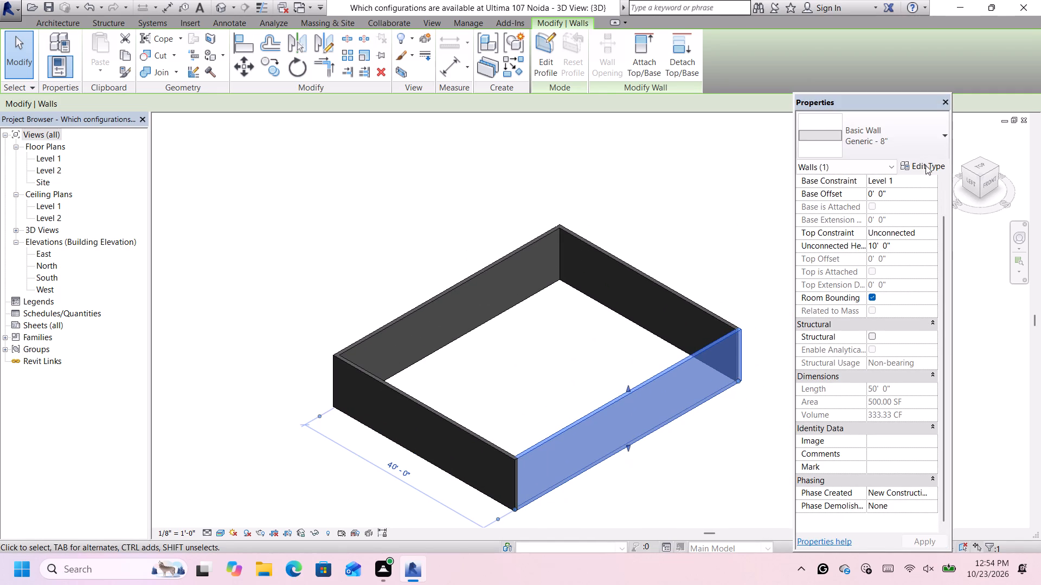
Duplicate the selected wall's type under the name Generic - 8" wood.
click(926, 165)
click(985, 171)
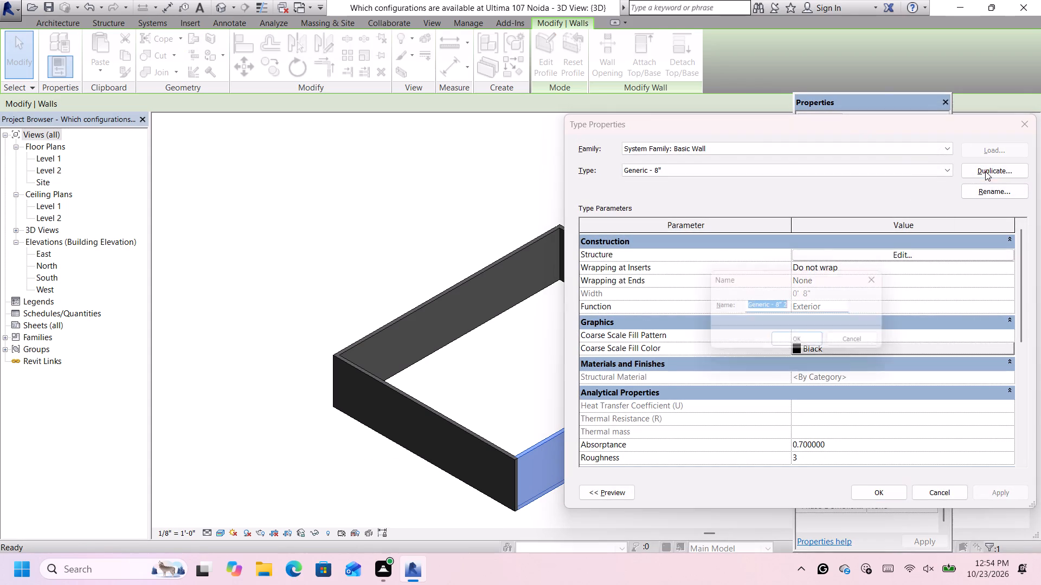
click(844, 311)
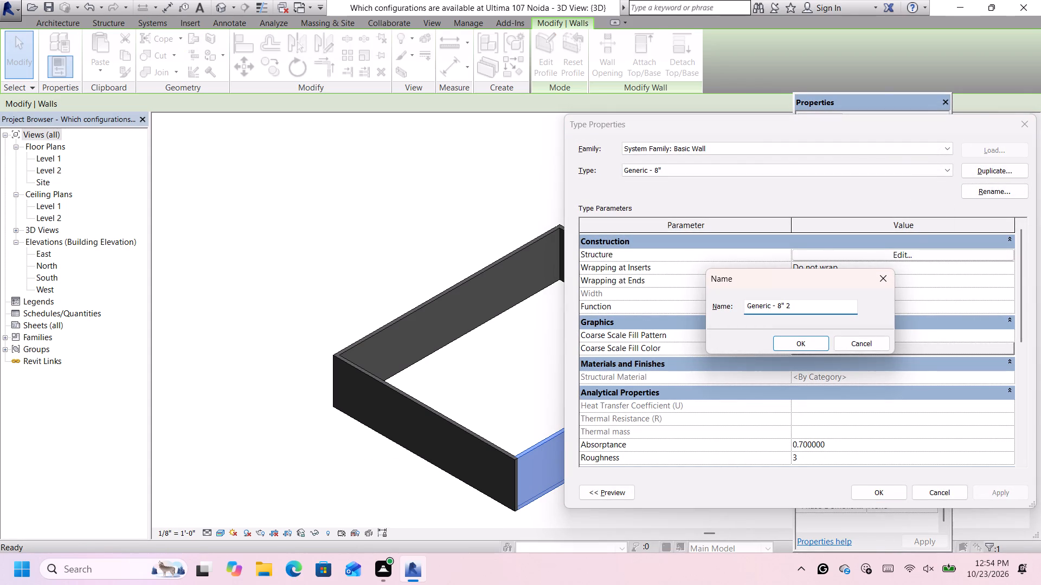
key(BackSpace)
key(w)
text(oo)
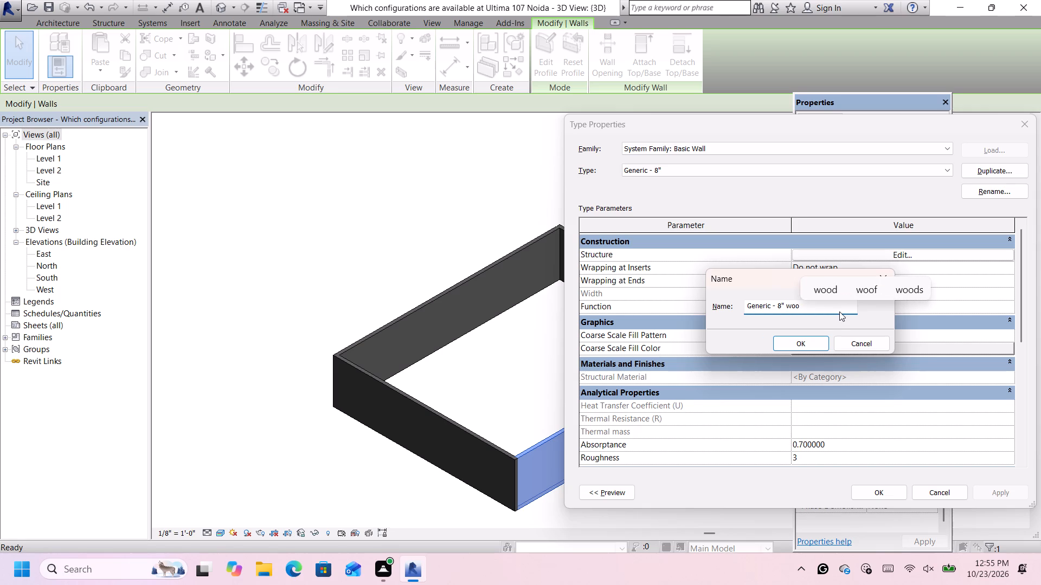
key(d)
click(809, 345)
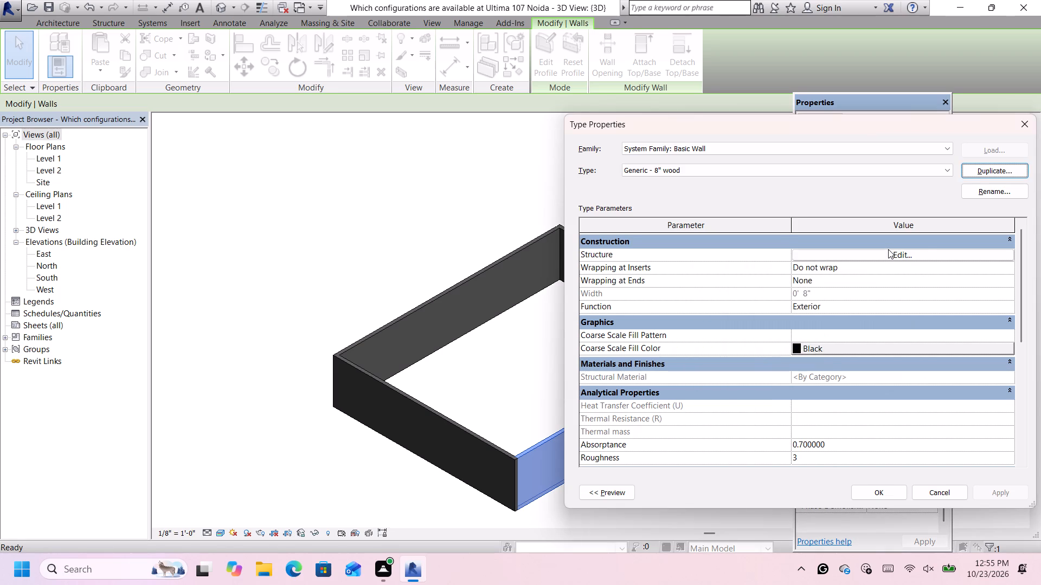
Edit the new wall type's structure, choose Cherry as the structure layer's material and show that material's appearance.
click(888, 249)
click(784, 255)
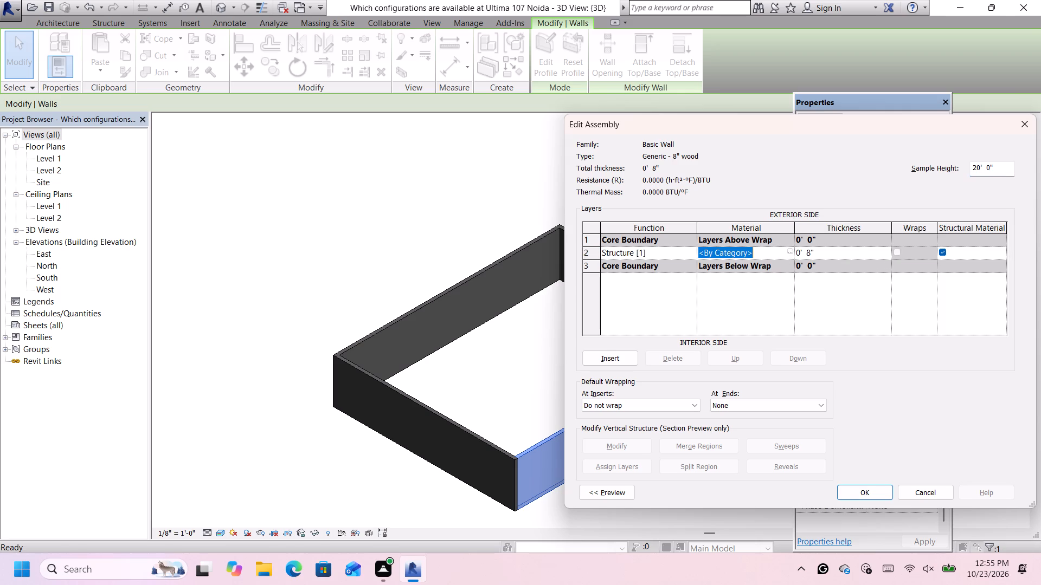
click(788, 251)
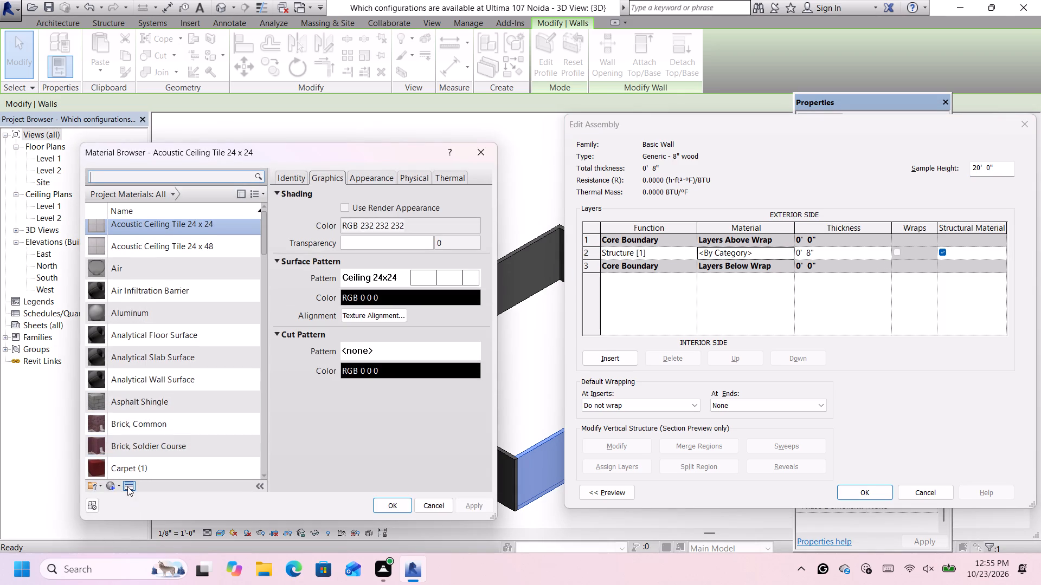
scroll(152, 439, down, 2)
scroll(152, 442, up, 2)
scroll(152, 442, down, 1)
scroll(152, 442, up, 1)
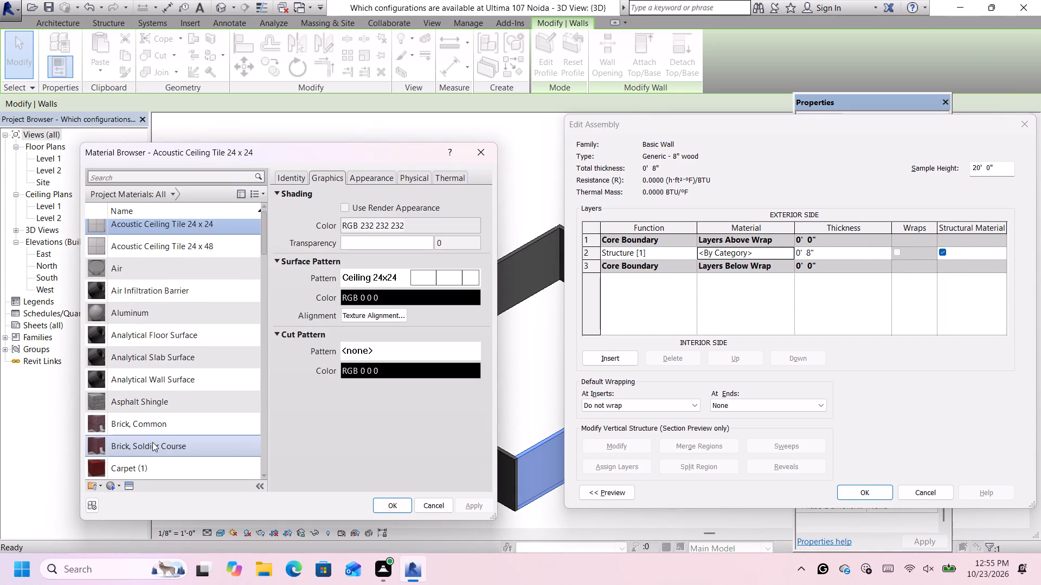
scroll(152, 442, down, 4)
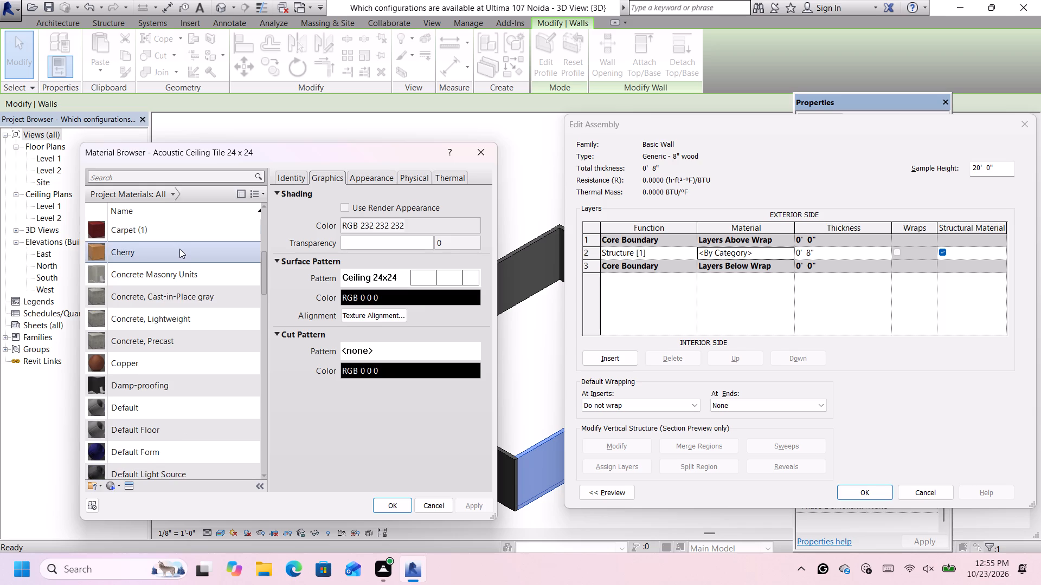
click(179, 250)
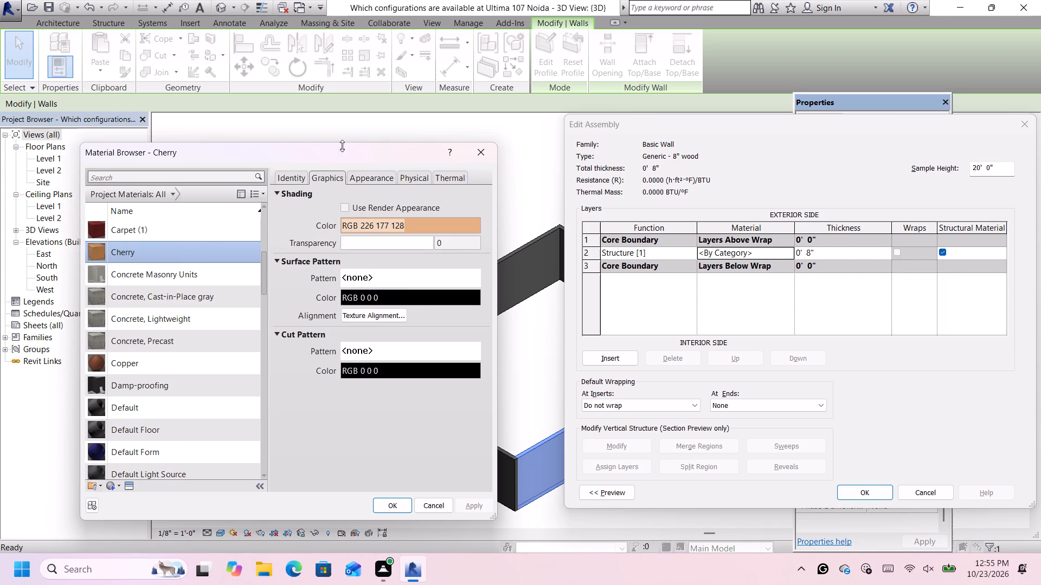
click(358, 176)
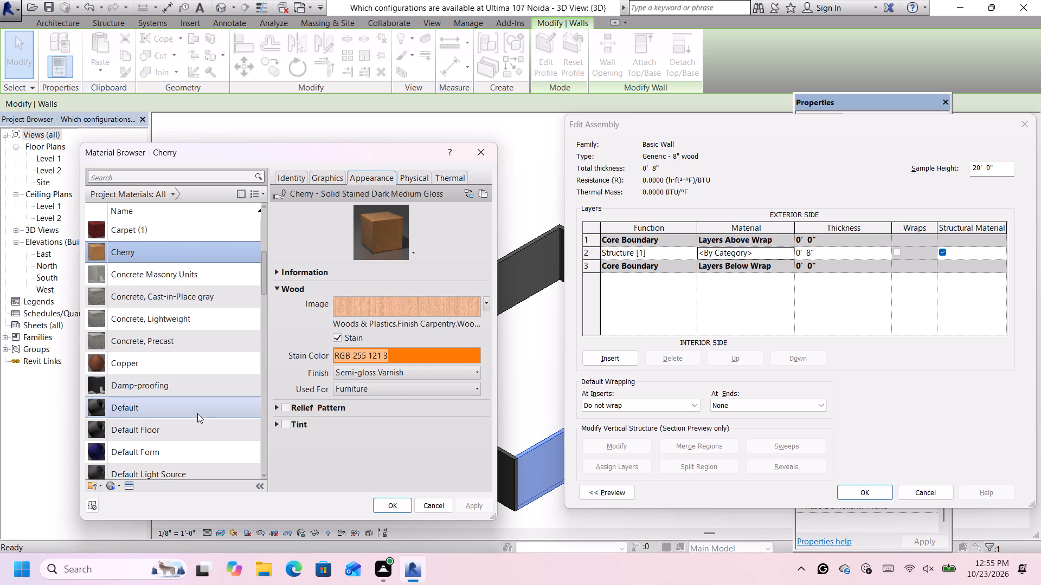
Replace the Cherry material's appearance with the American Cherry asset from the appearance library.
click(125, 485)
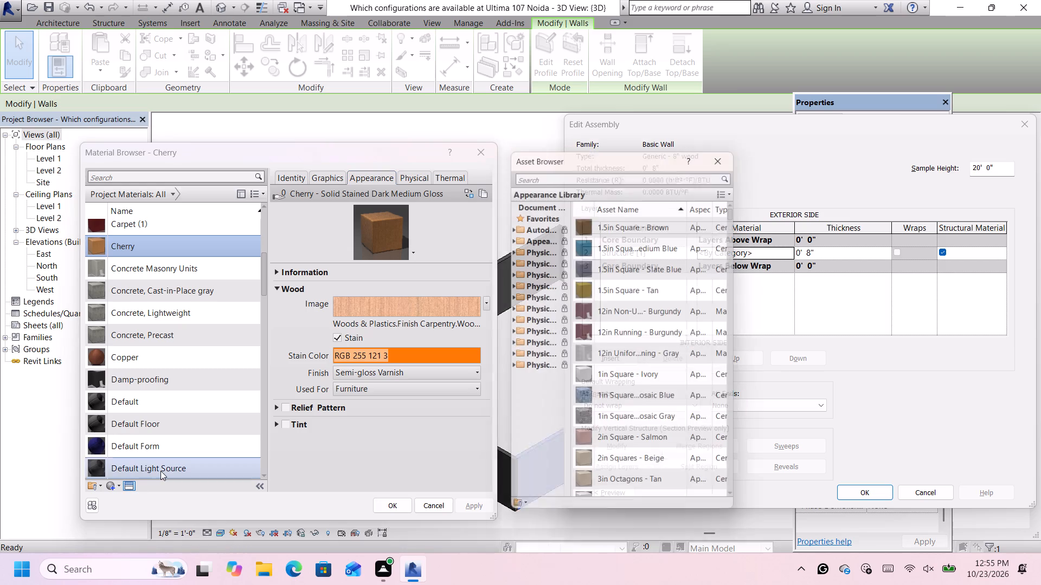
scroll(616, 324, down, 7)
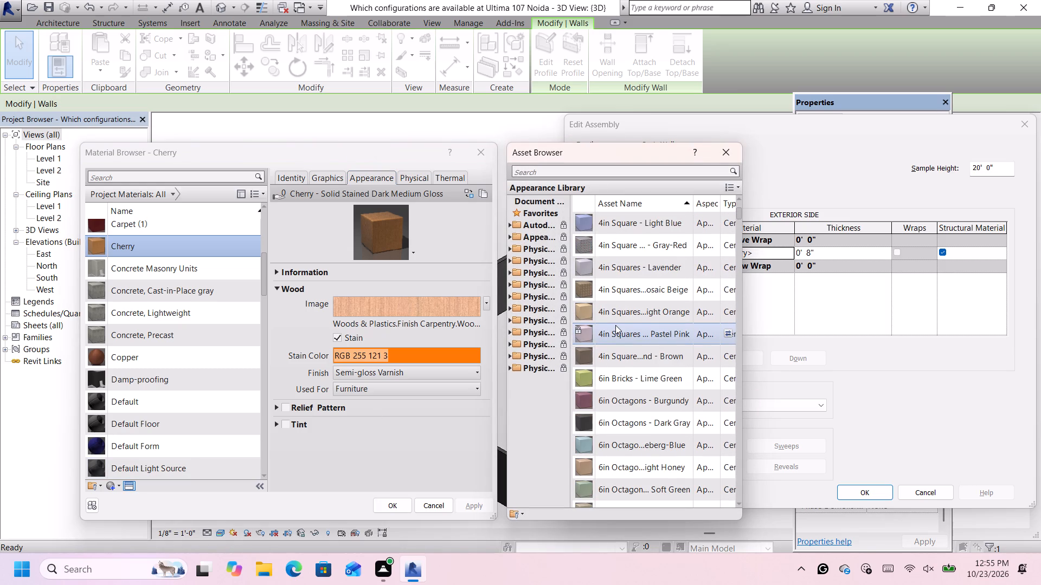
scroll(614, 324, down, 1)
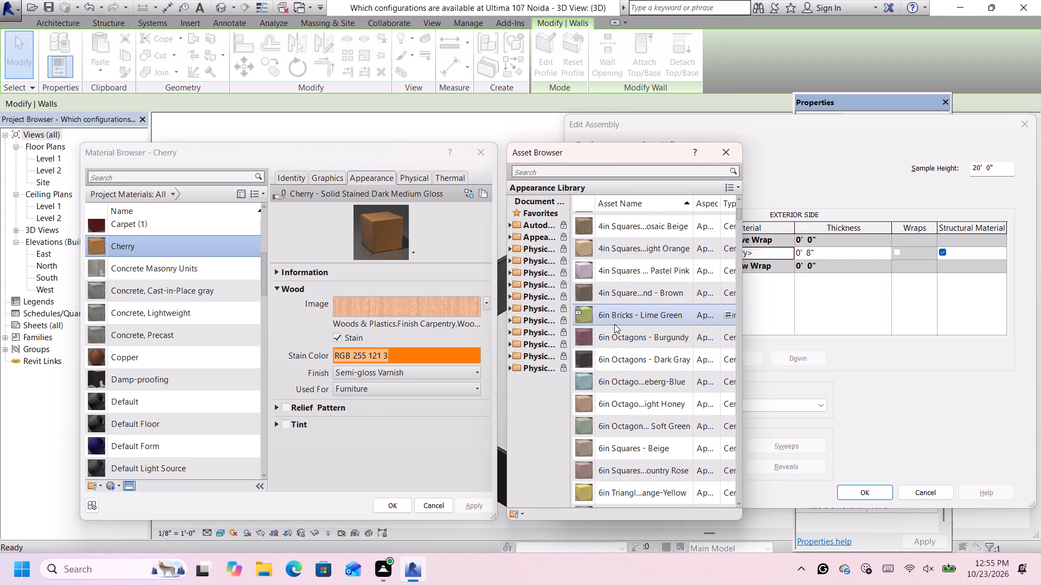
scroll(615, 327, down, 6)
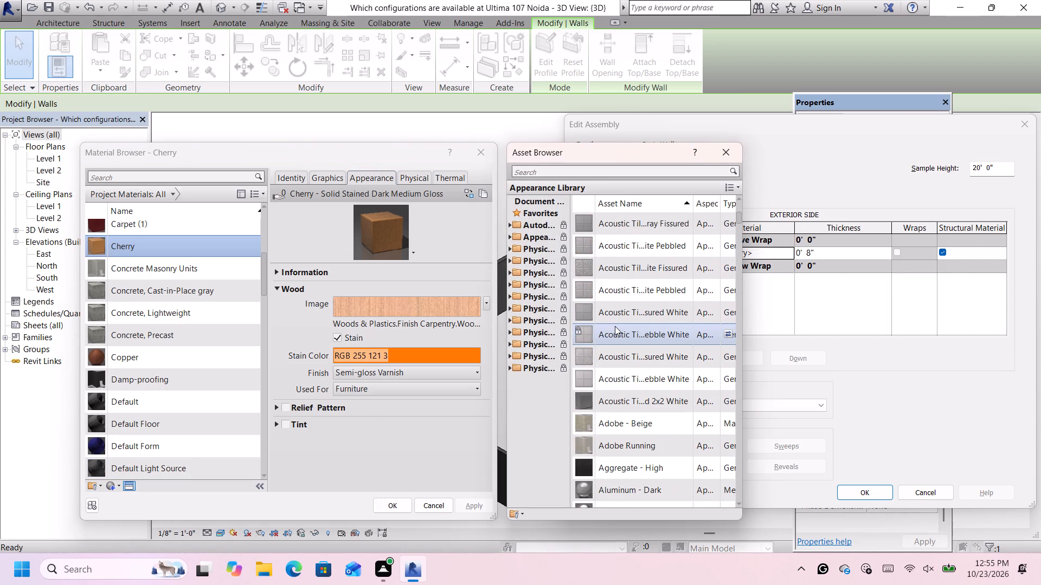
scroll(615, 326, down, 4)
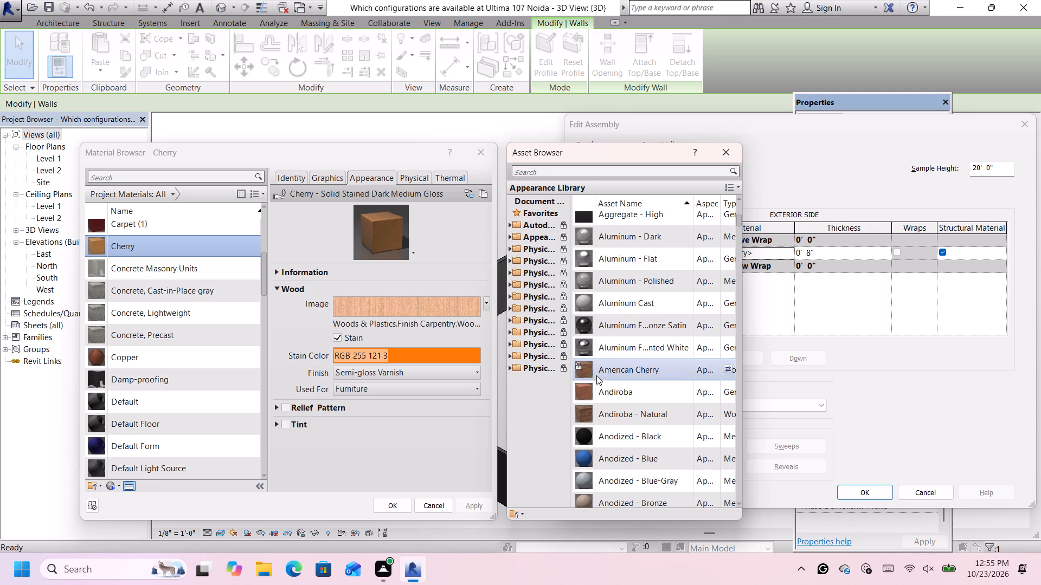
click(605, 371)
double_click(605, 371)
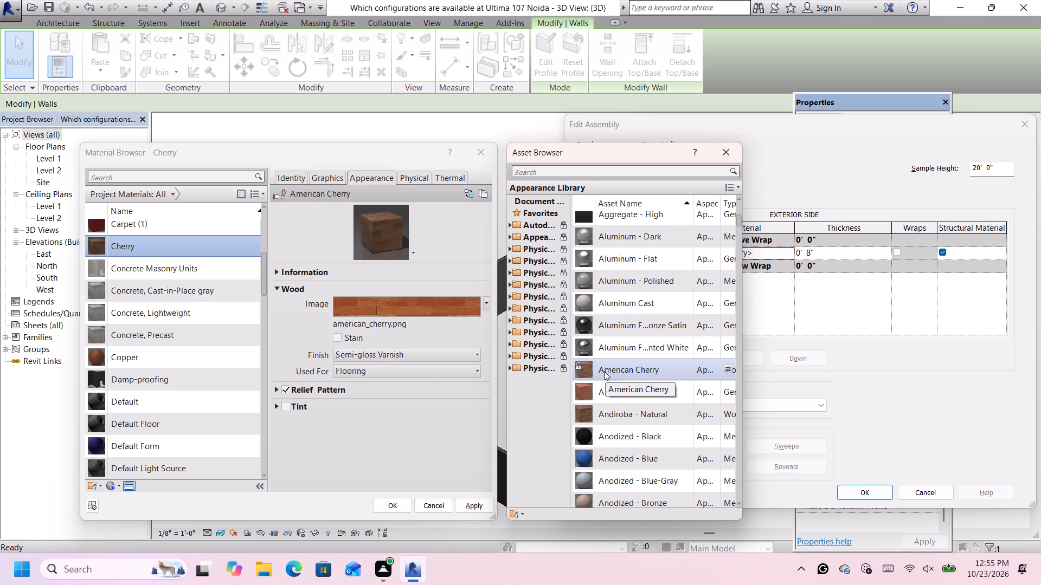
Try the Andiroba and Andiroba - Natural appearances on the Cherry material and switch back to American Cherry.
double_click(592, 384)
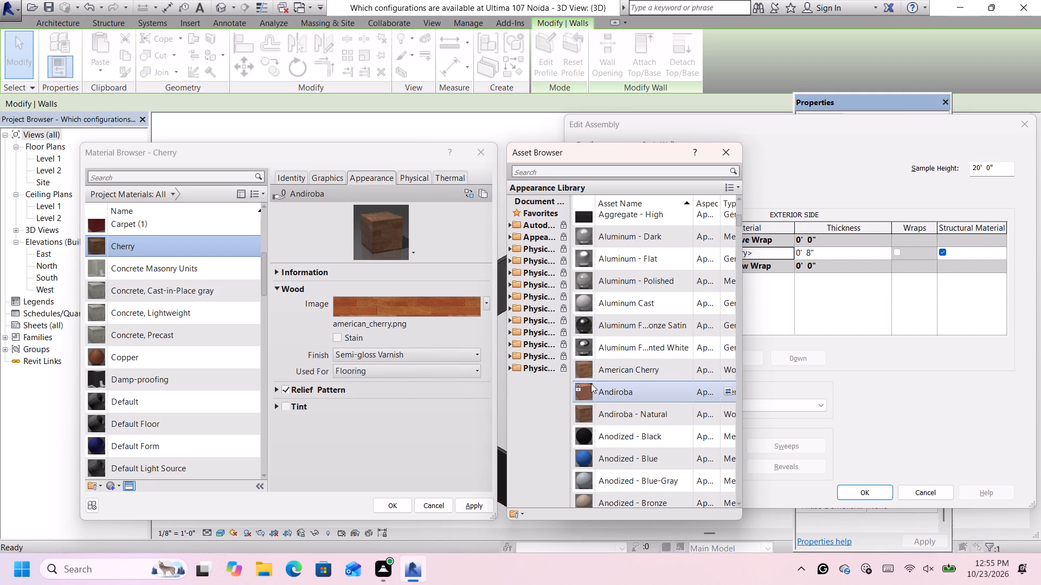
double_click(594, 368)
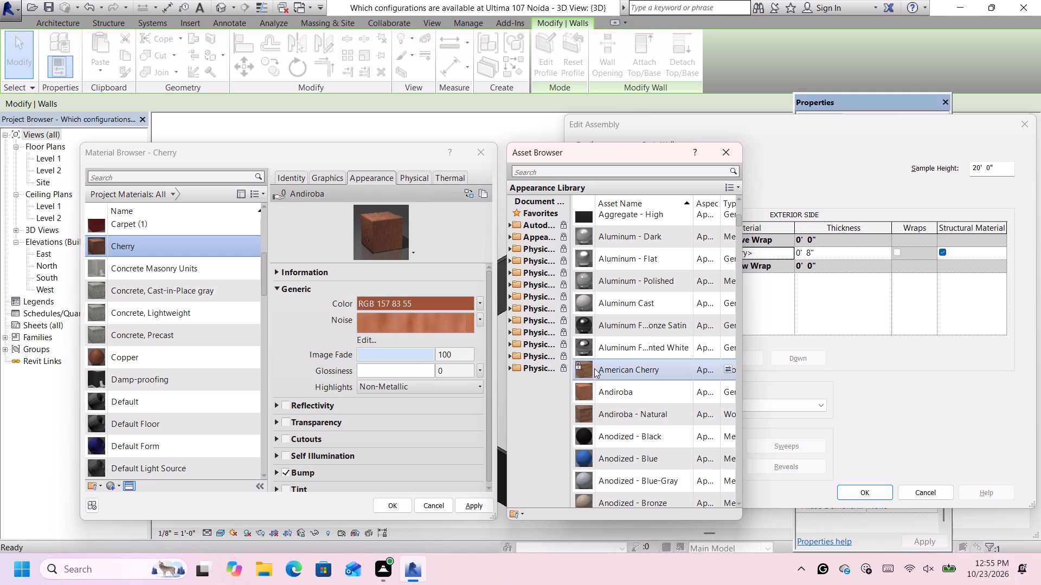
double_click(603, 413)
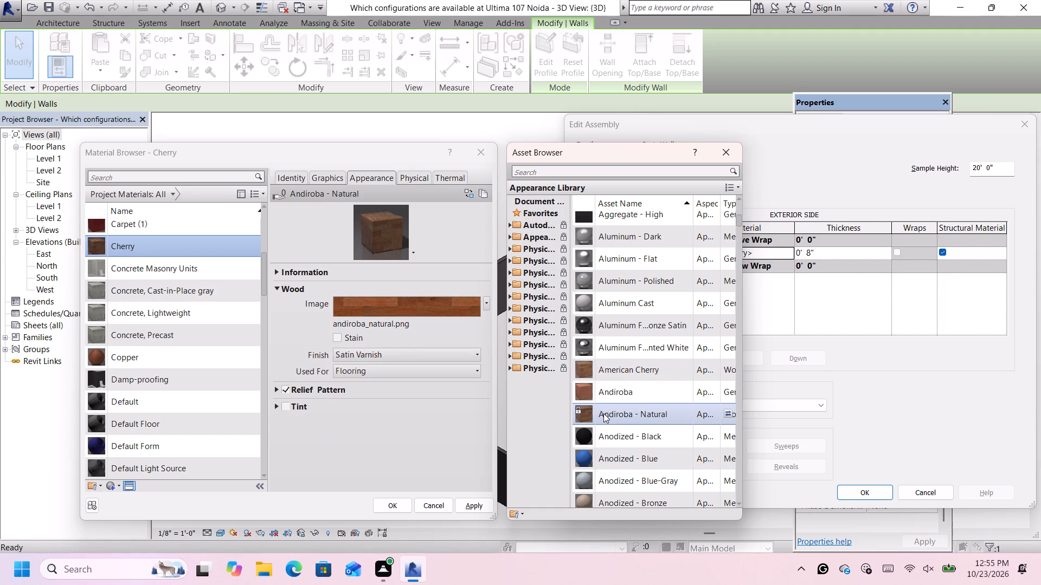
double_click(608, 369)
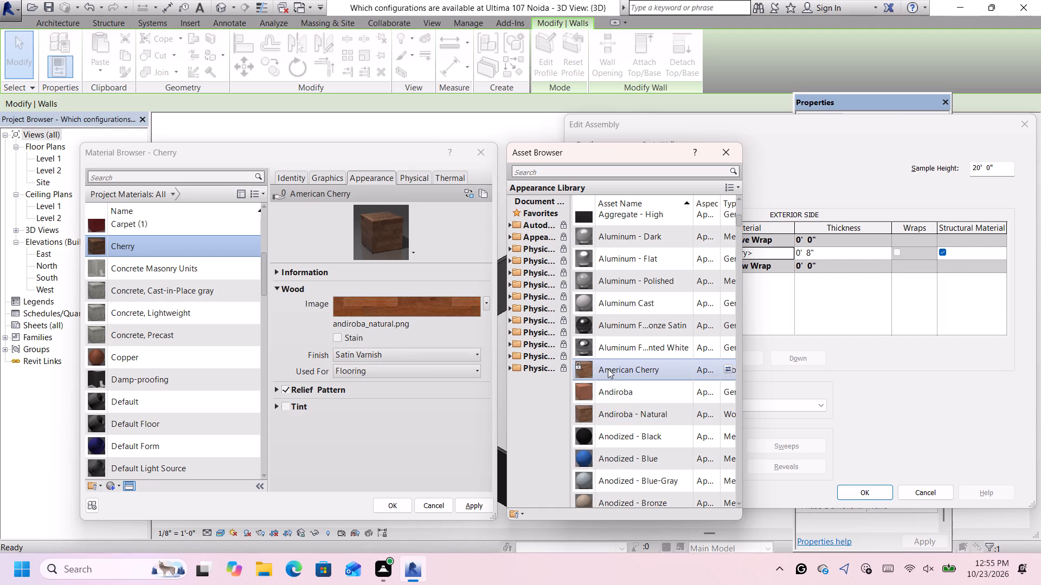
Accept the Cherry material for the structure layer, apply the wood wall type to the front wall and deselect it.
click(390, 503)
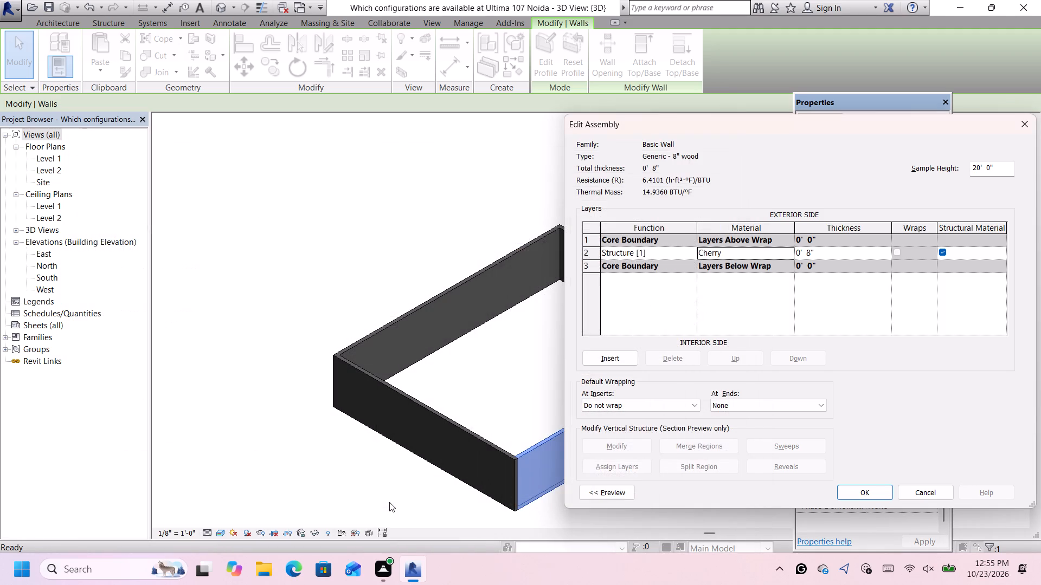
click(872, 490)
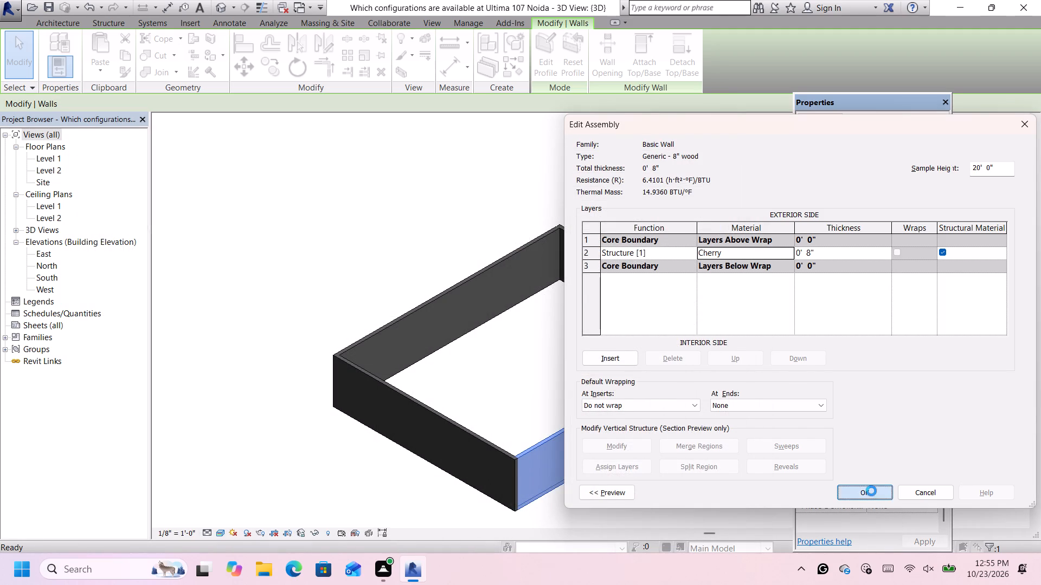
click(871, 491)
click(750, 505)
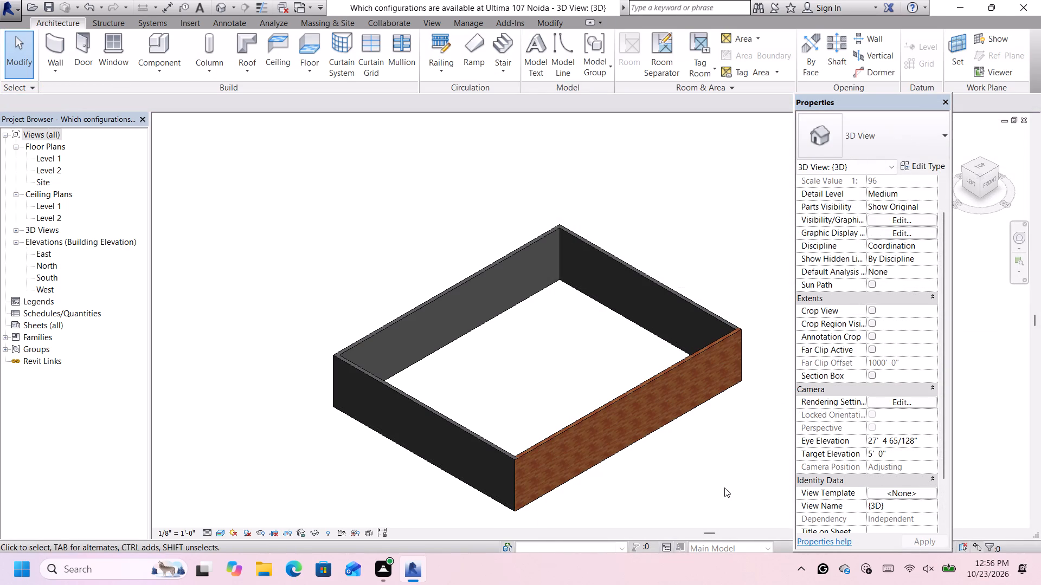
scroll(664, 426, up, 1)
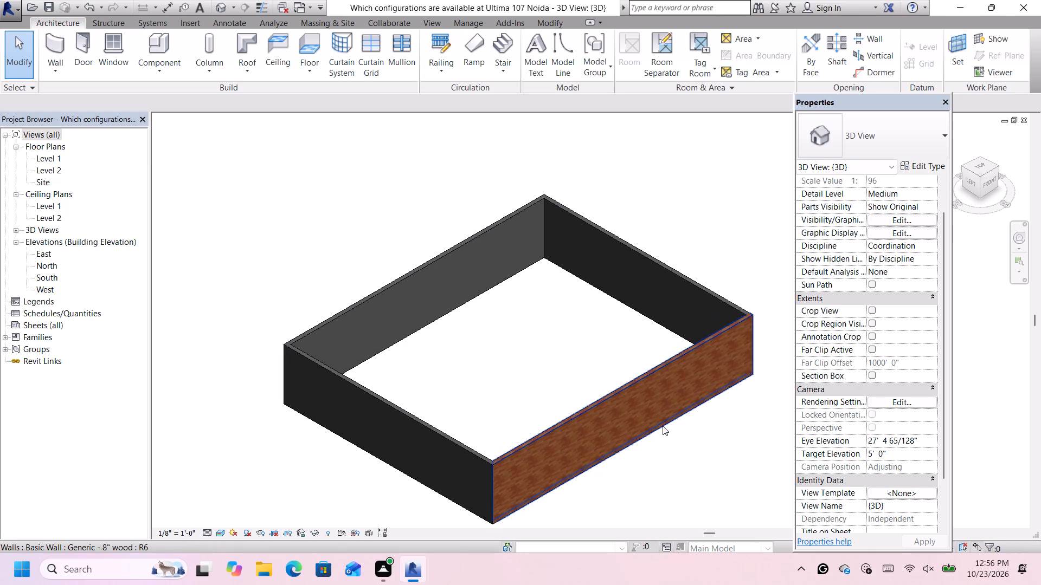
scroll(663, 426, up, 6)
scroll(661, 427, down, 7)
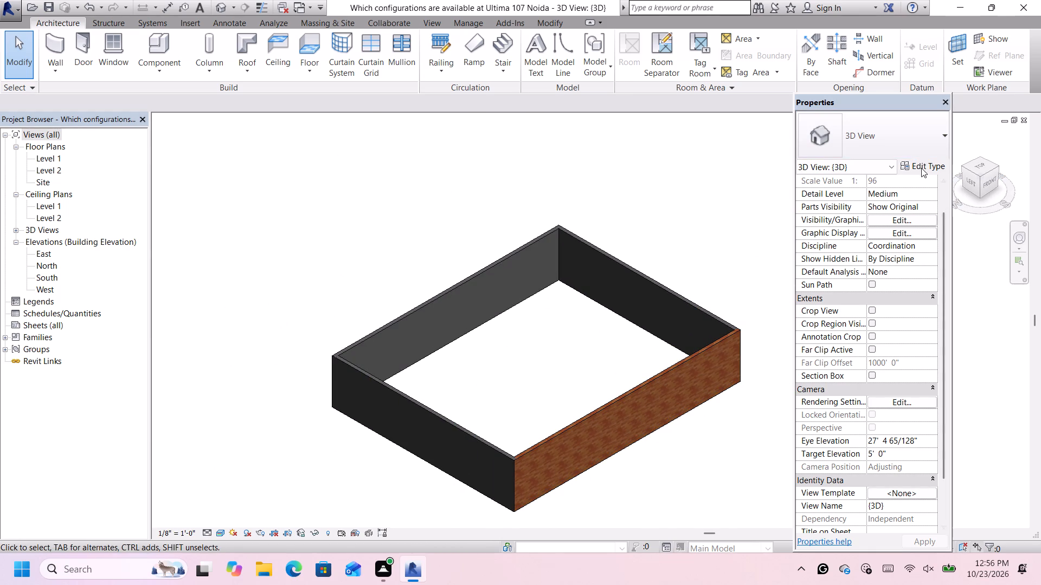
Open the Cherry material in the front wood wall type's structure and lighten its shading colour to RGB 238 208 179.
click(705, 353)
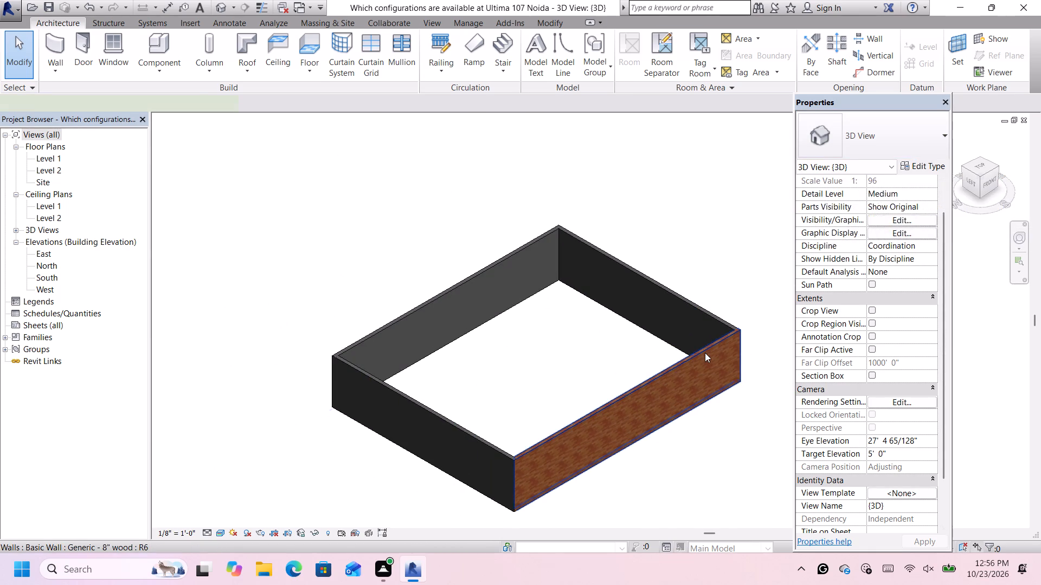
click(924, 168)
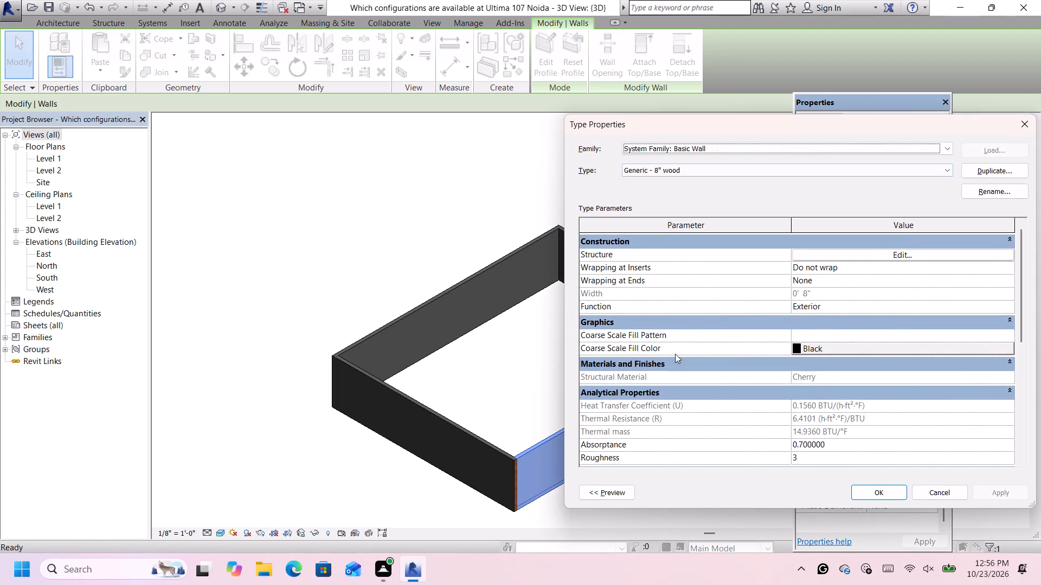
click(898, 254)
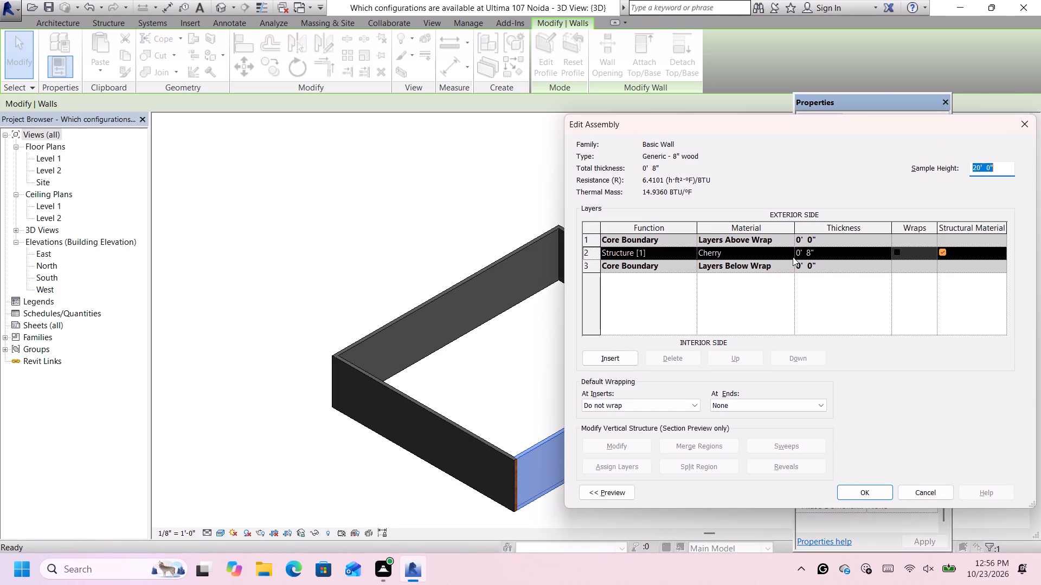
click(791, 252)
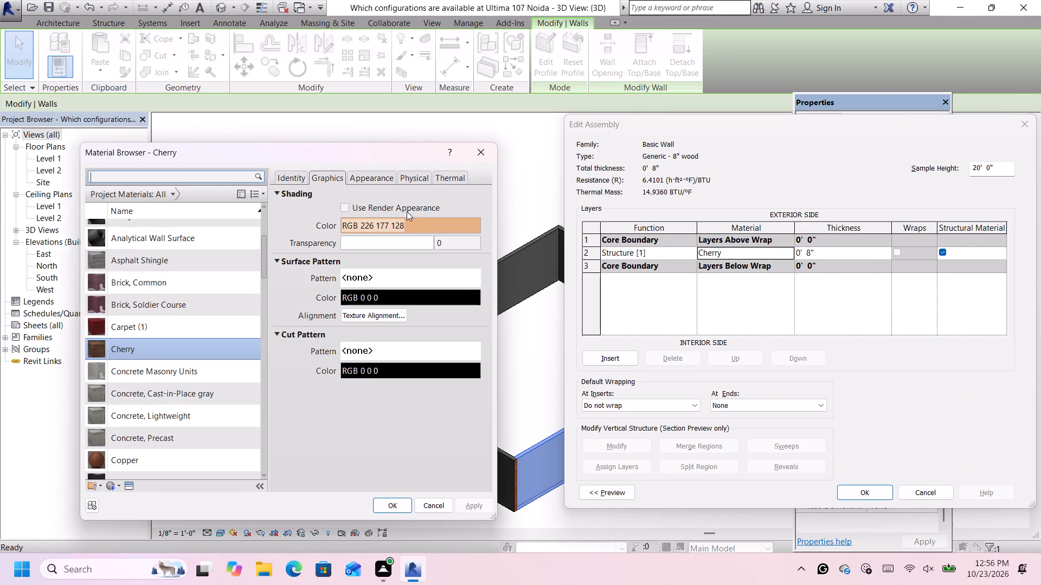
click(380, 177)
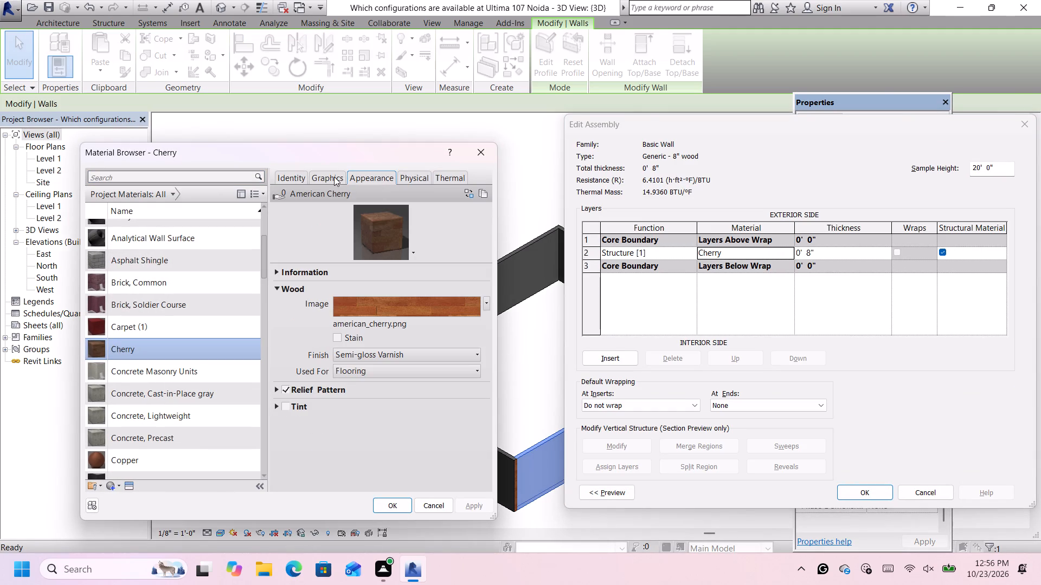
click(333, 177)
click(465, 230)
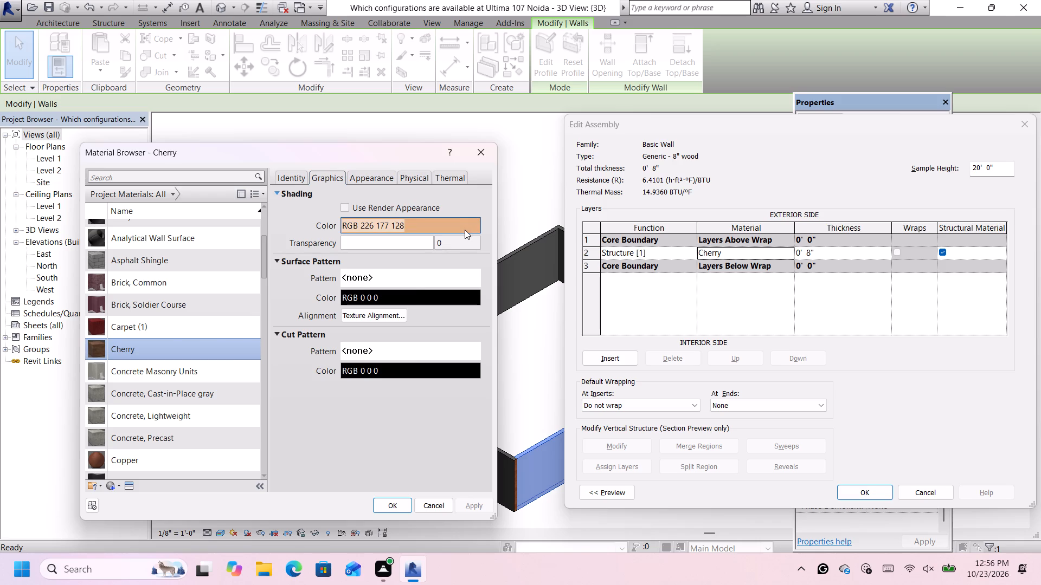
drag(430, 270, 432, 256)
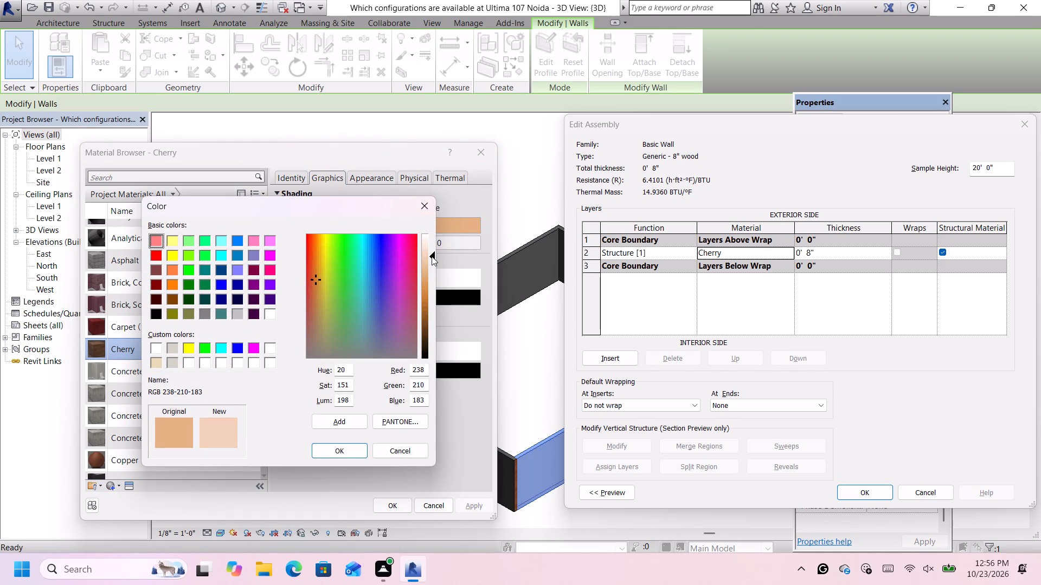
drag(432, 256, 432, 257)
click(340, 449)
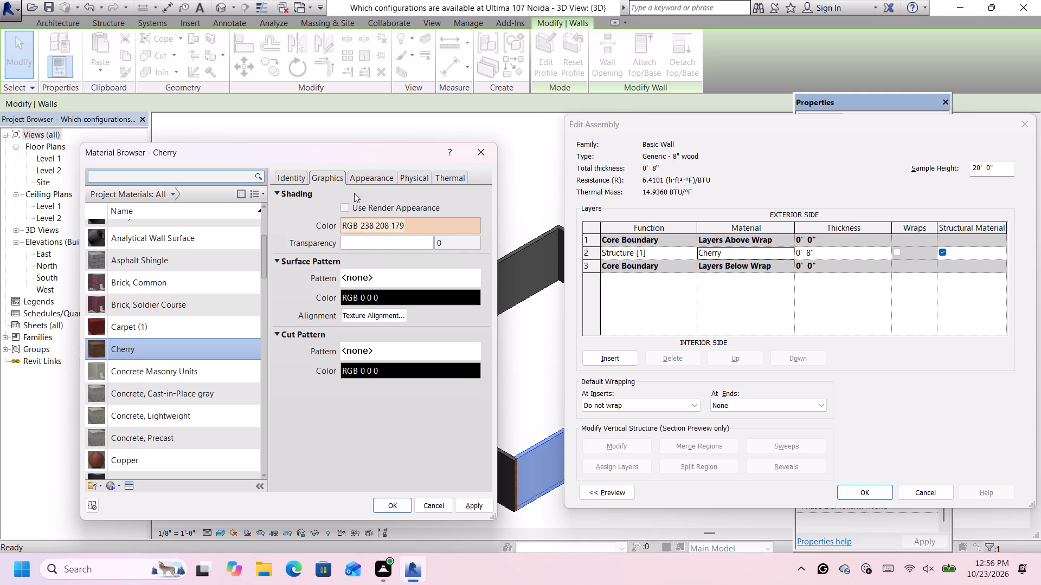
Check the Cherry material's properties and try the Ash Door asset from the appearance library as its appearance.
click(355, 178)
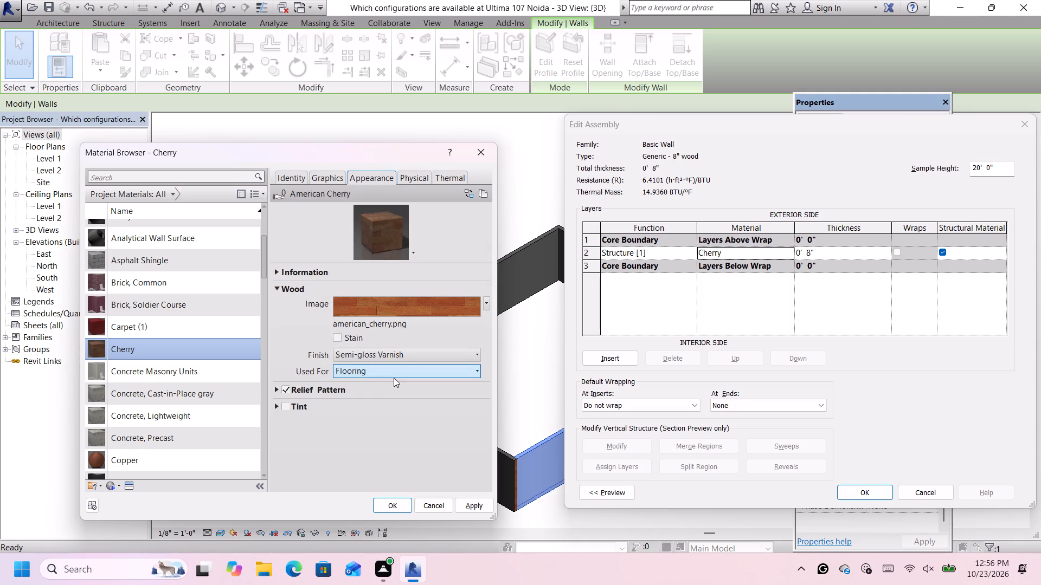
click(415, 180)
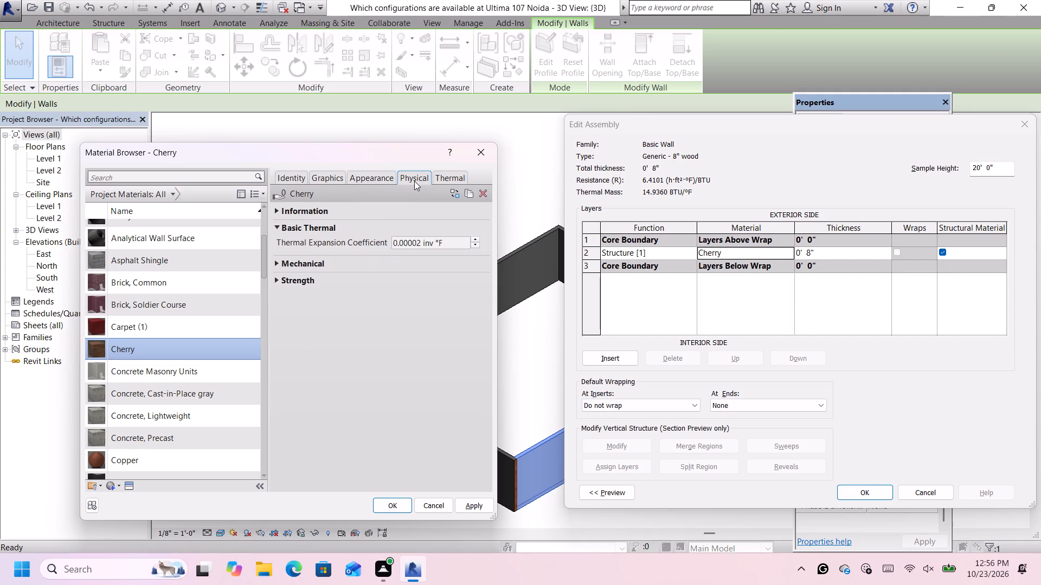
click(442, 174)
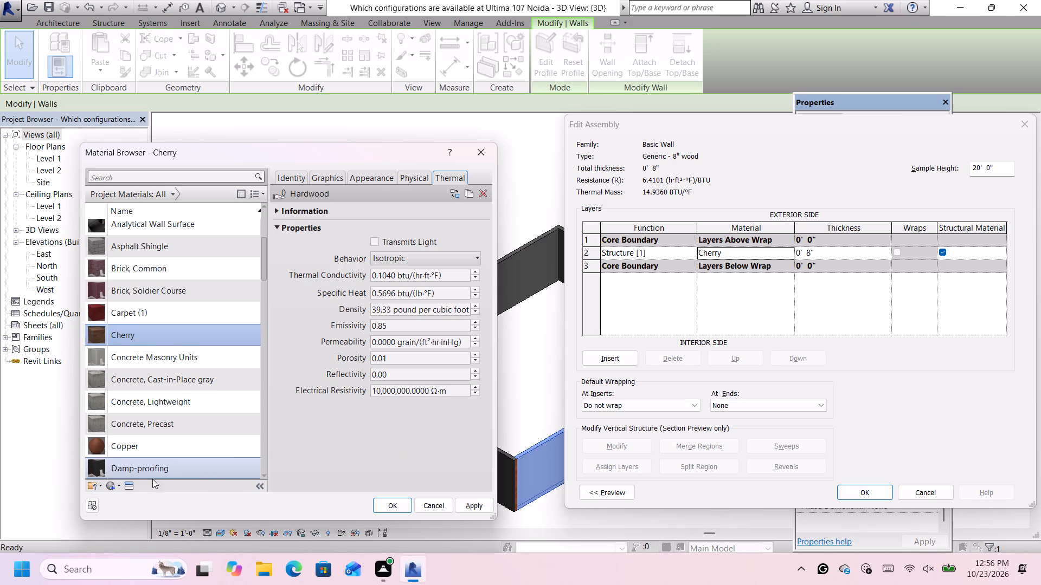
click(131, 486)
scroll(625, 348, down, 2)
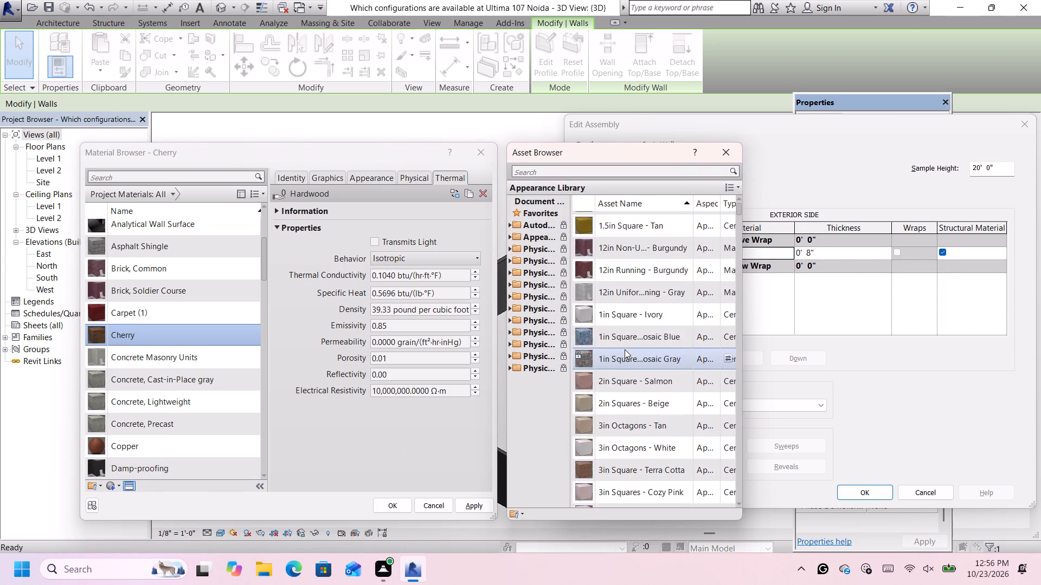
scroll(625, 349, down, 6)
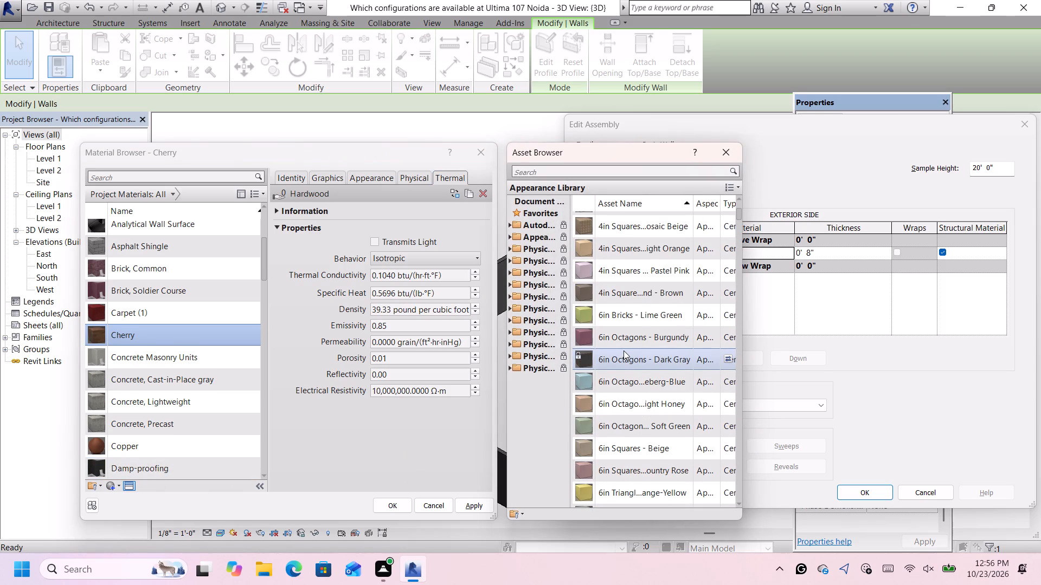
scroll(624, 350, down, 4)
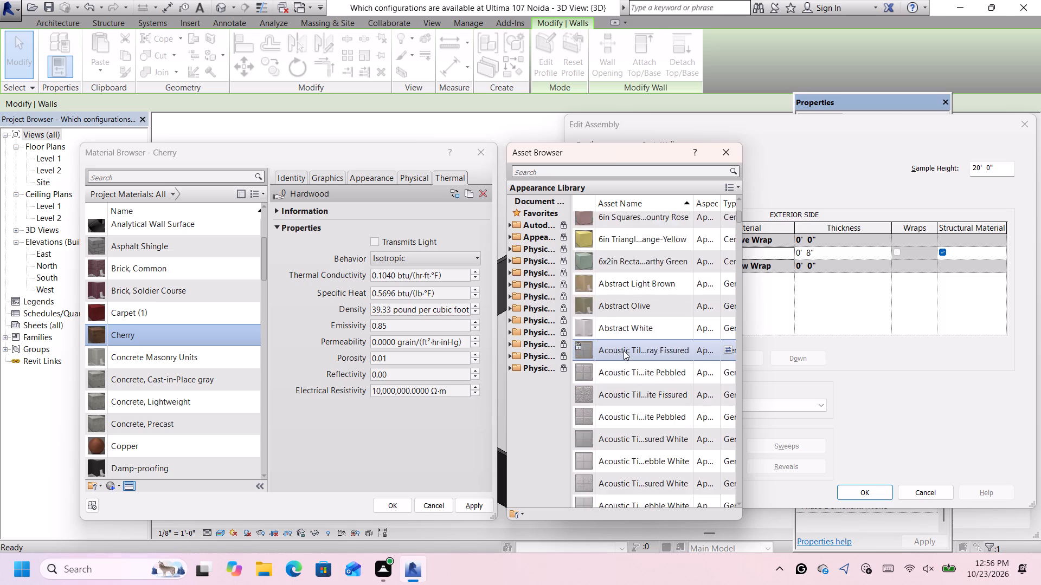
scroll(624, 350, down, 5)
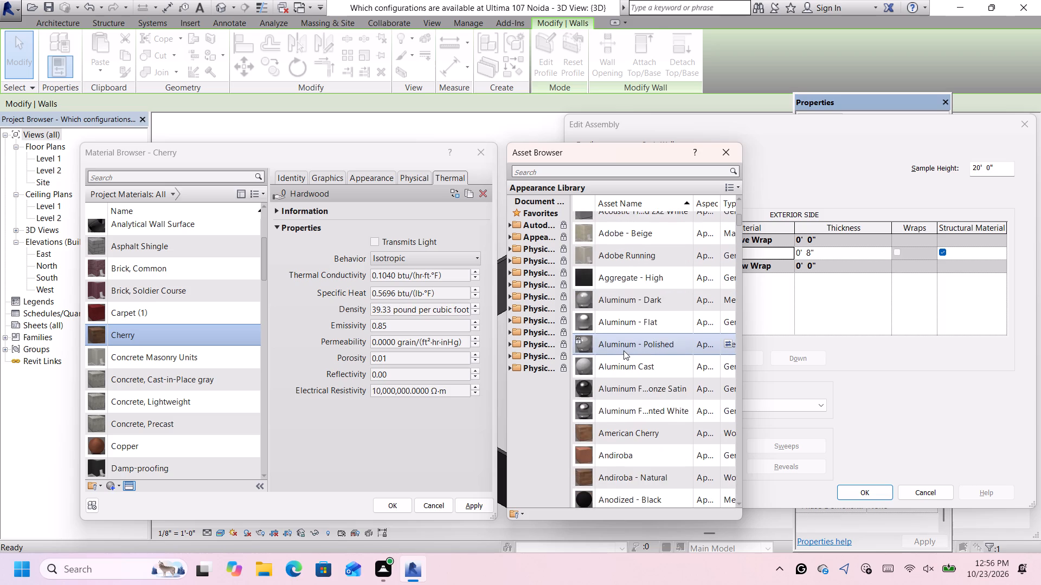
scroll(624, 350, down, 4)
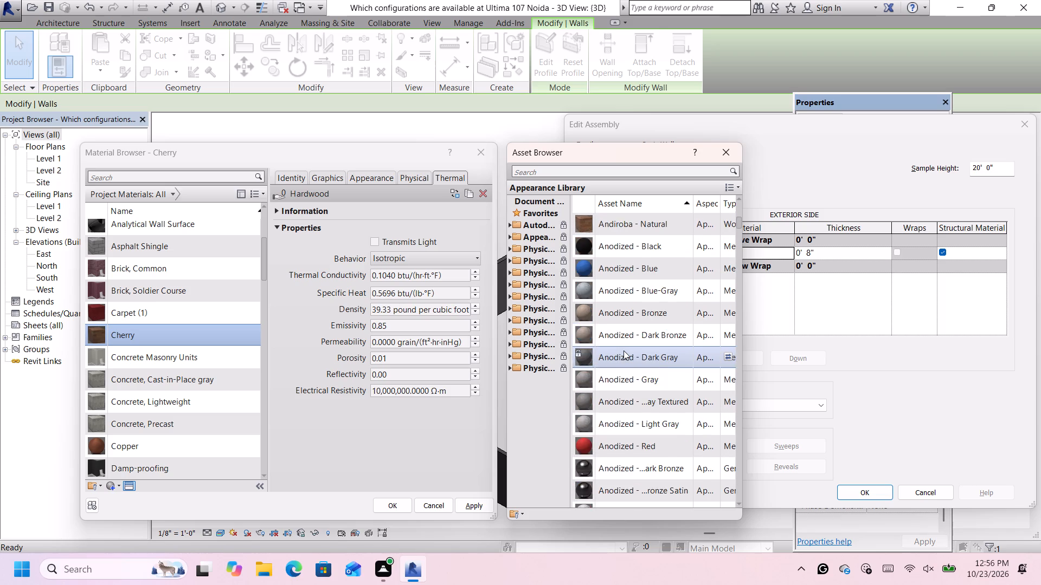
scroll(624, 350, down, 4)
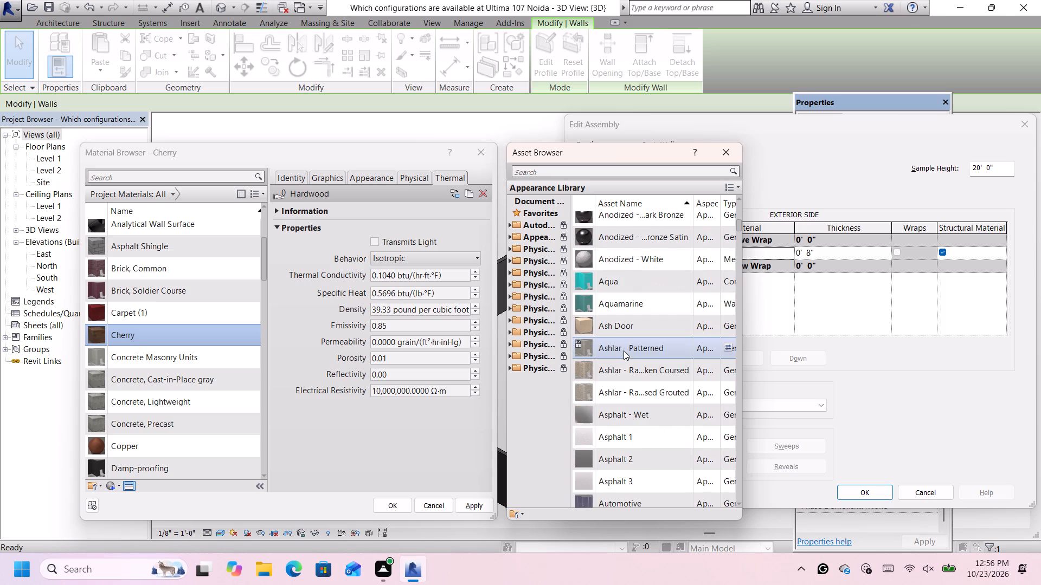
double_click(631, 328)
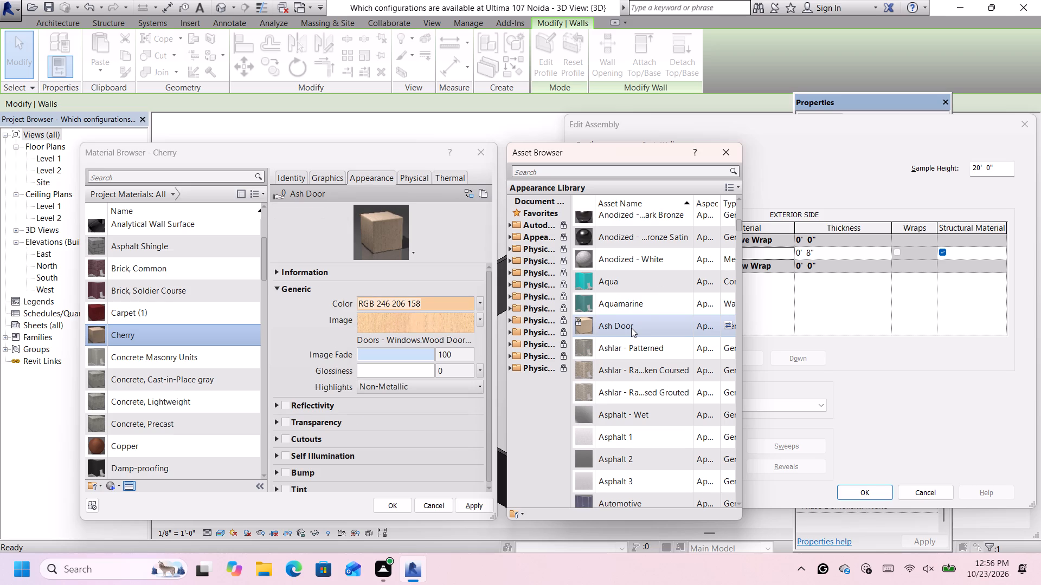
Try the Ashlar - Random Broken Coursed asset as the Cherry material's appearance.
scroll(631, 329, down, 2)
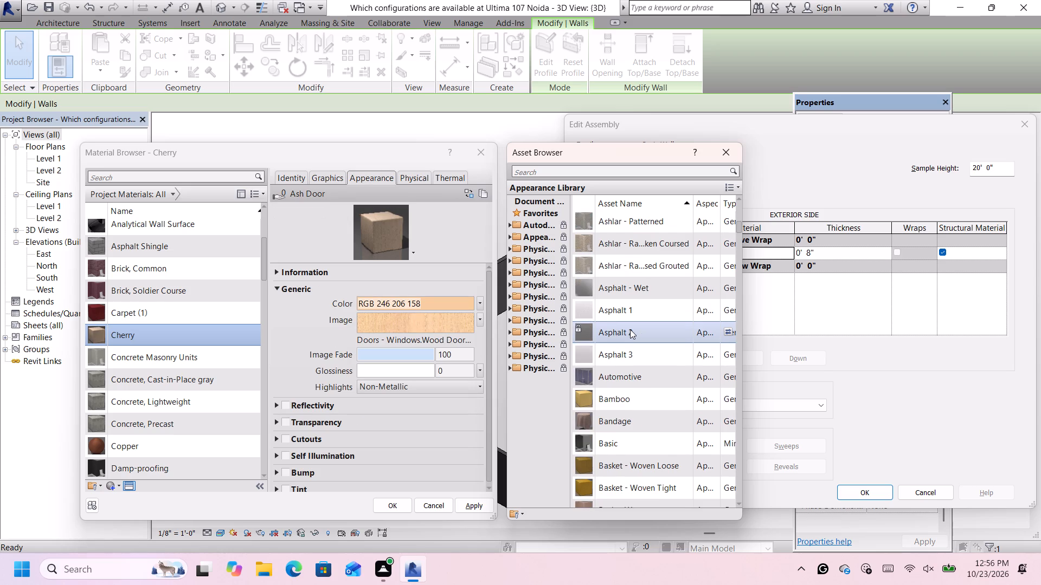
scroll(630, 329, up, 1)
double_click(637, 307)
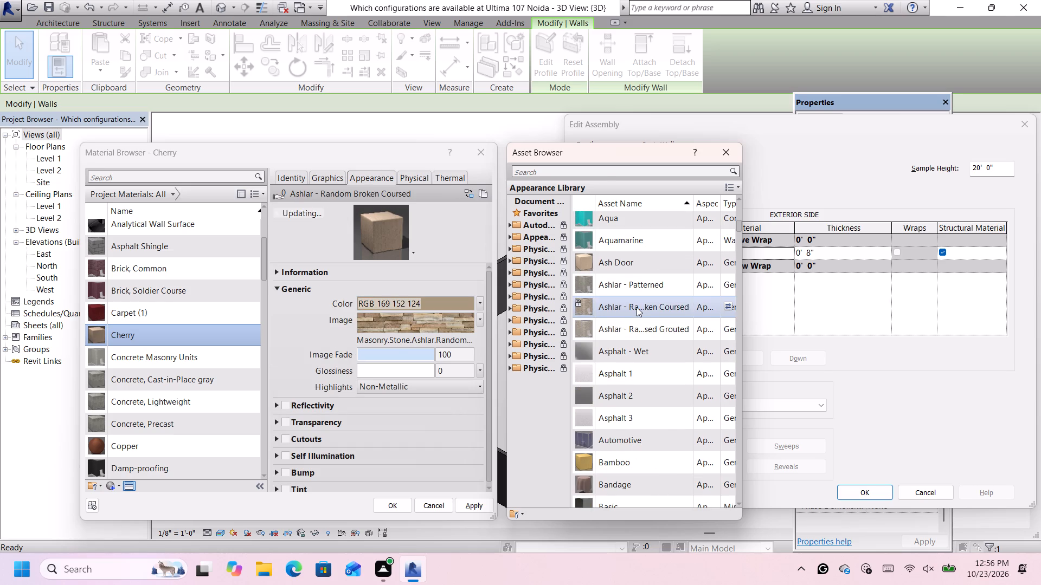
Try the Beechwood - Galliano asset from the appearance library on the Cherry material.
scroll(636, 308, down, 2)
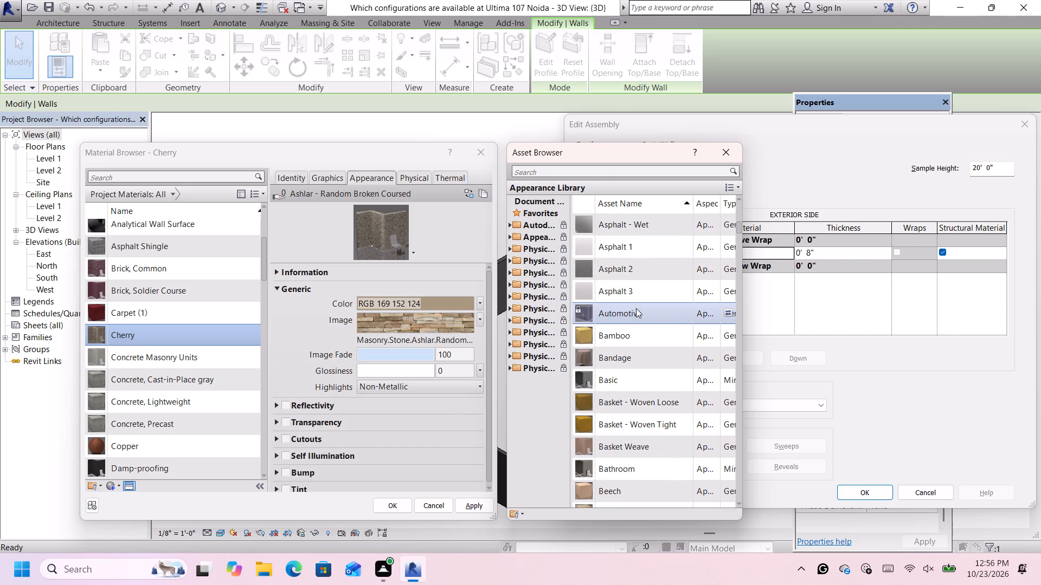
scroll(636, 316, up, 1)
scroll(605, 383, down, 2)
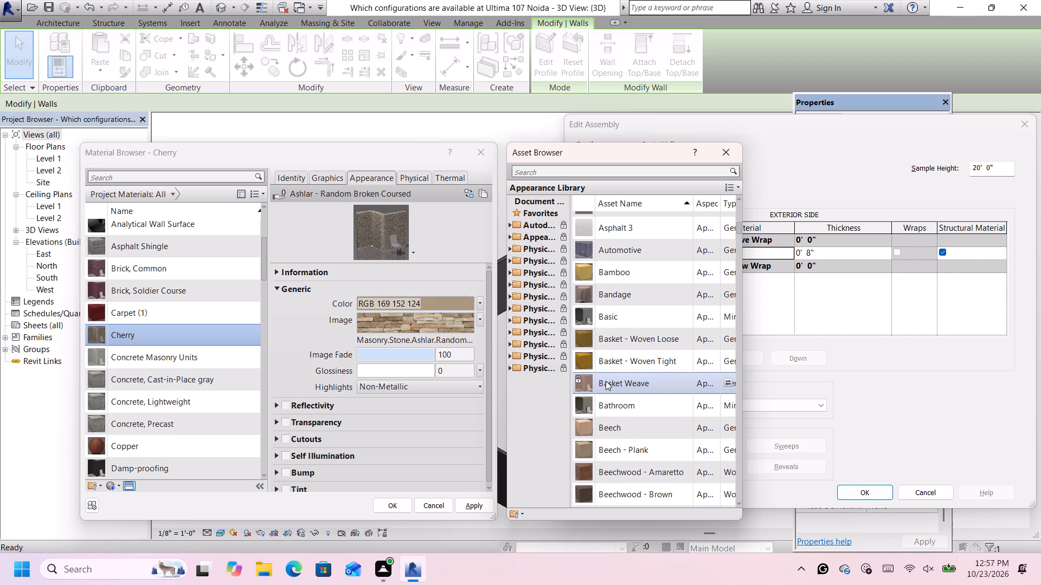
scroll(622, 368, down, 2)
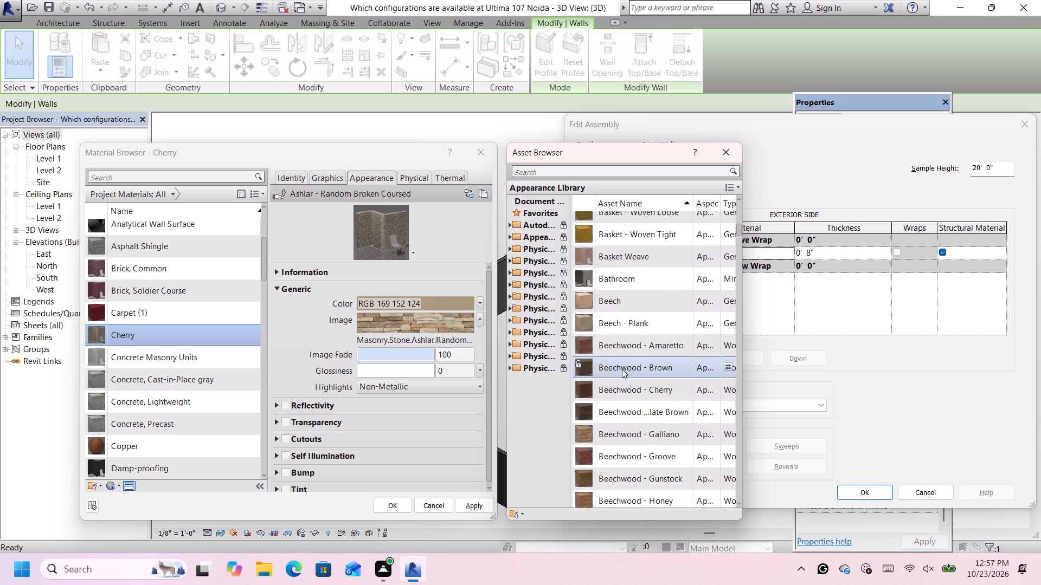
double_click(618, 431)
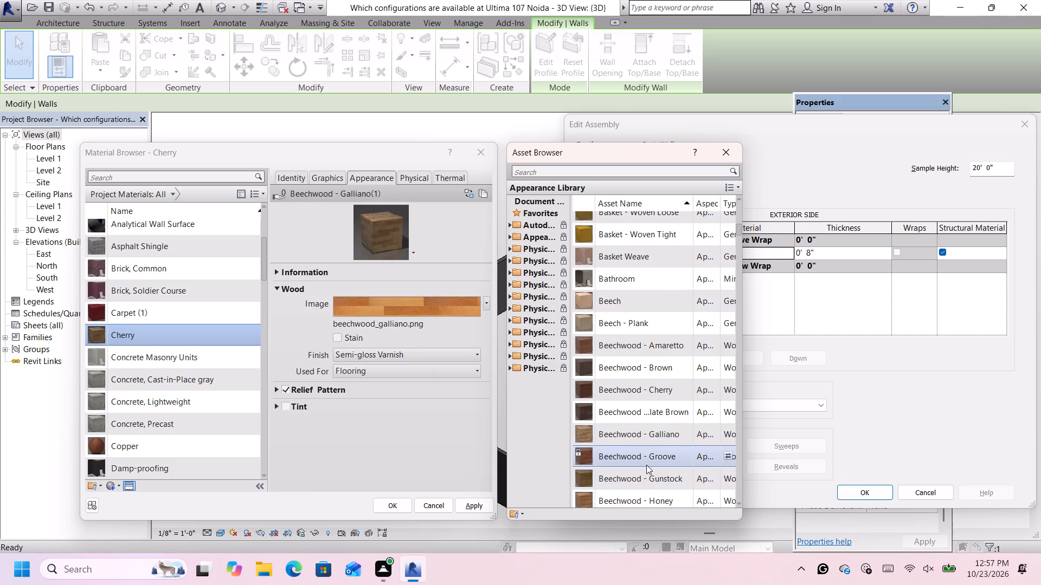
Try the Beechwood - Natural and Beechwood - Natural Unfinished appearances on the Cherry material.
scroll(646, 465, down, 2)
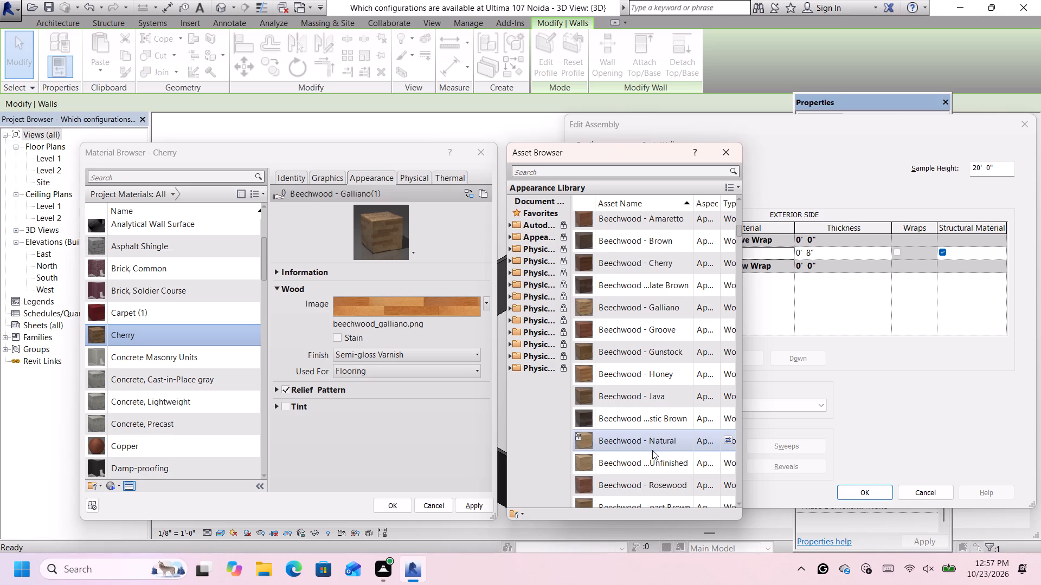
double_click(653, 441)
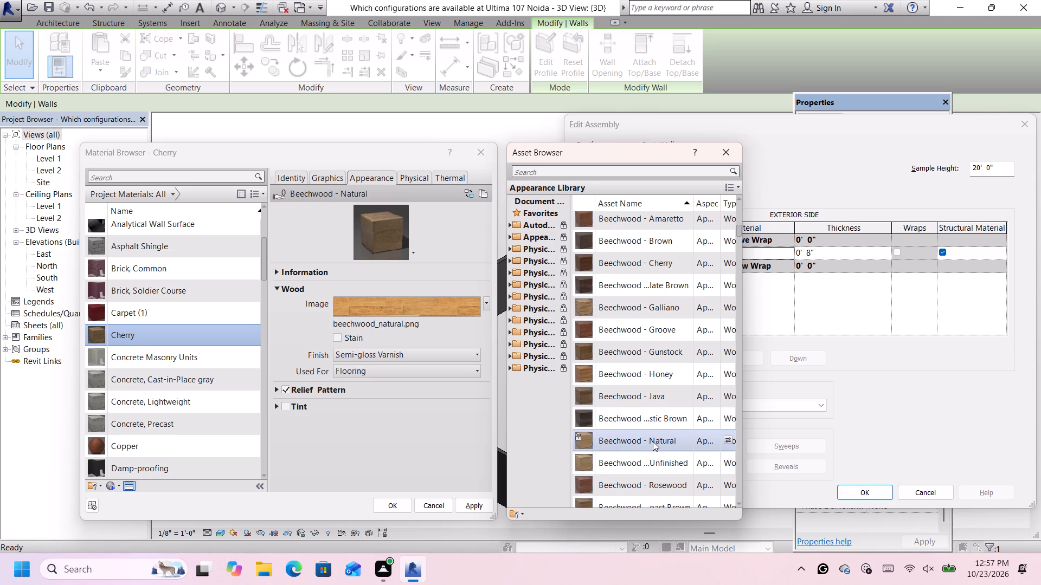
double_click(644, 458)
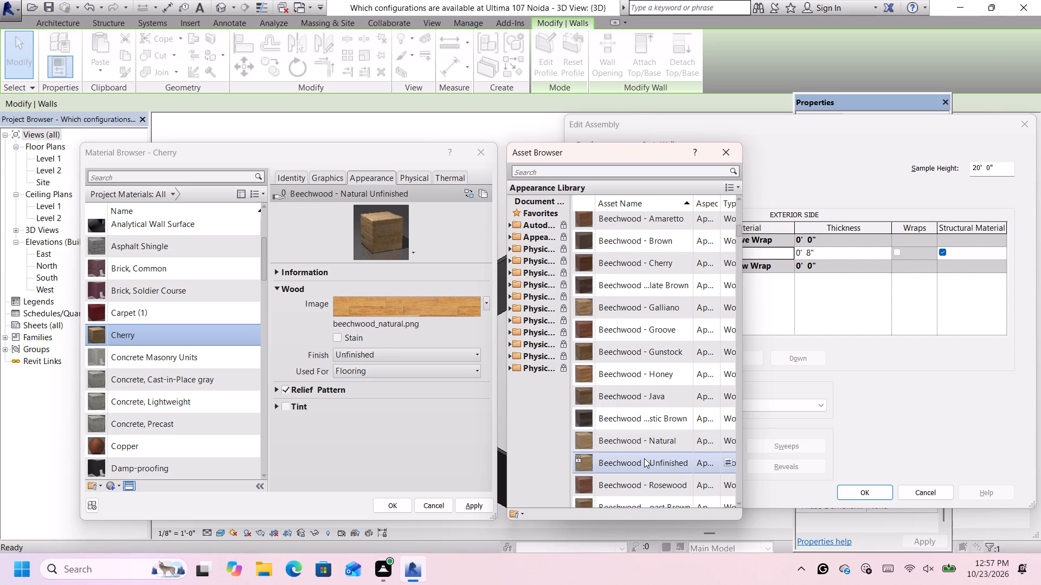
Replace the Cherry material's appearance with the Beechwood - Natural asset from the appearance library.
scroll(644, 458, down, 1)
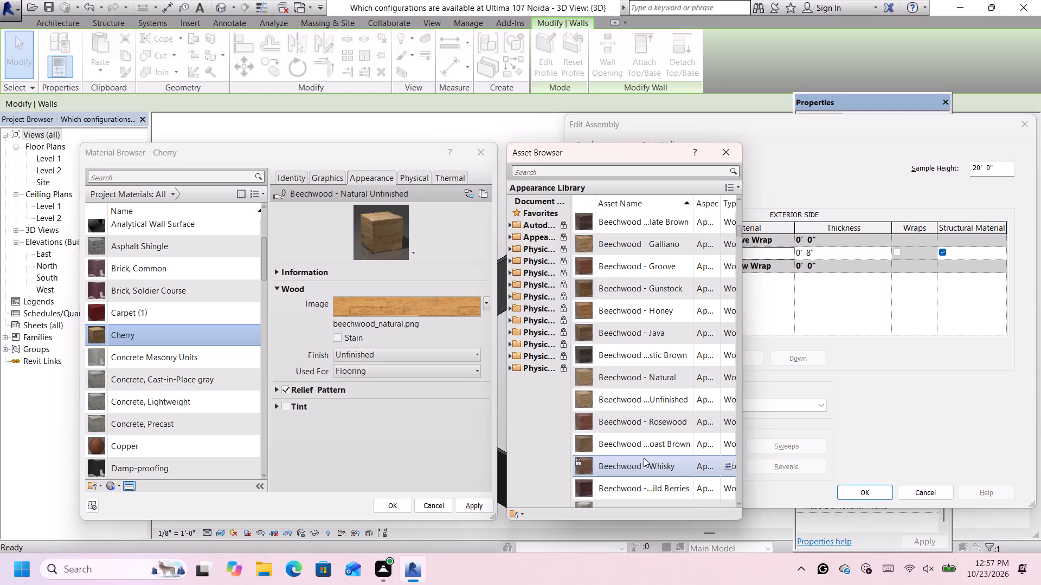
scroll(644, 458, down, 1)
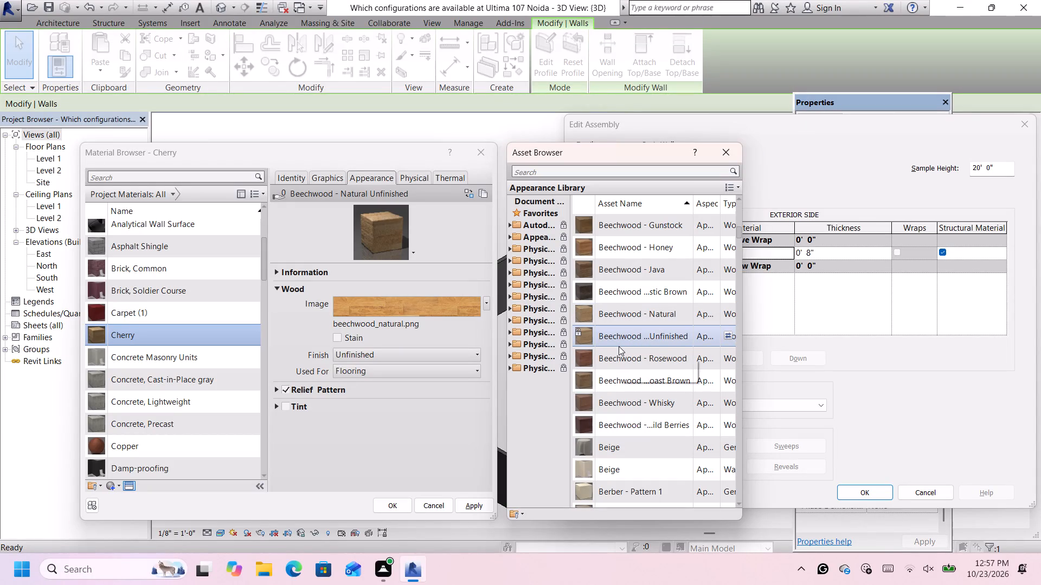
click(487, 301)
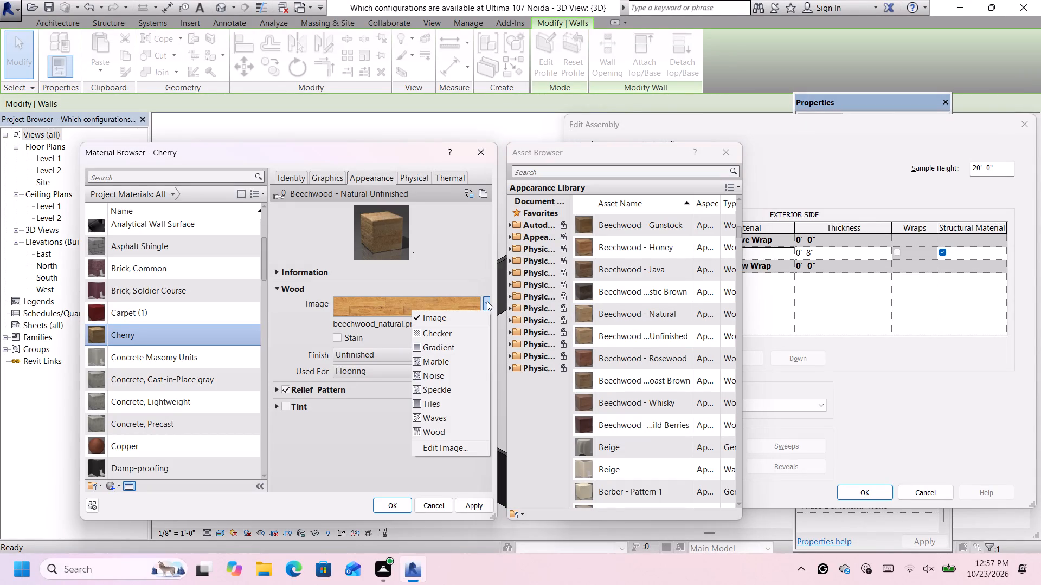
click(487, 301)
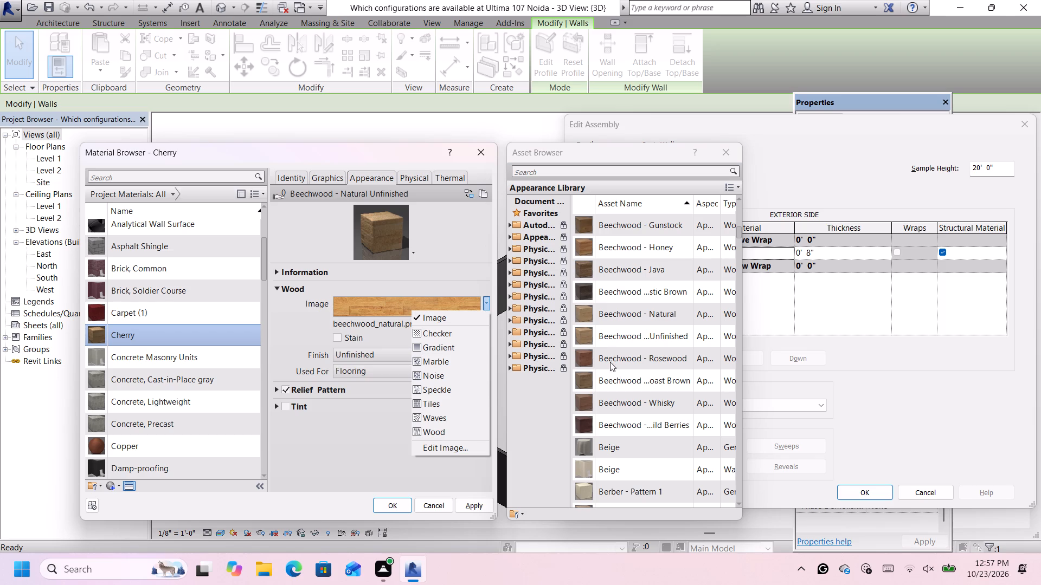
click(613, 307)
click(613, 308)
double_click(613, 309)
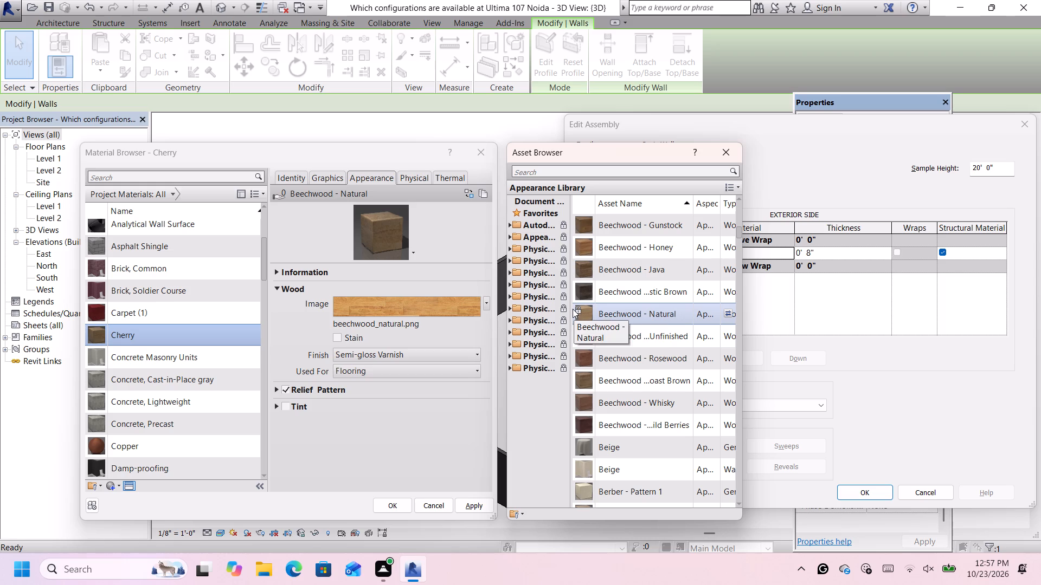
Accept the edited Cherry material, layer structure and wood wall type, and deselect the front wall.
click(400, 503)
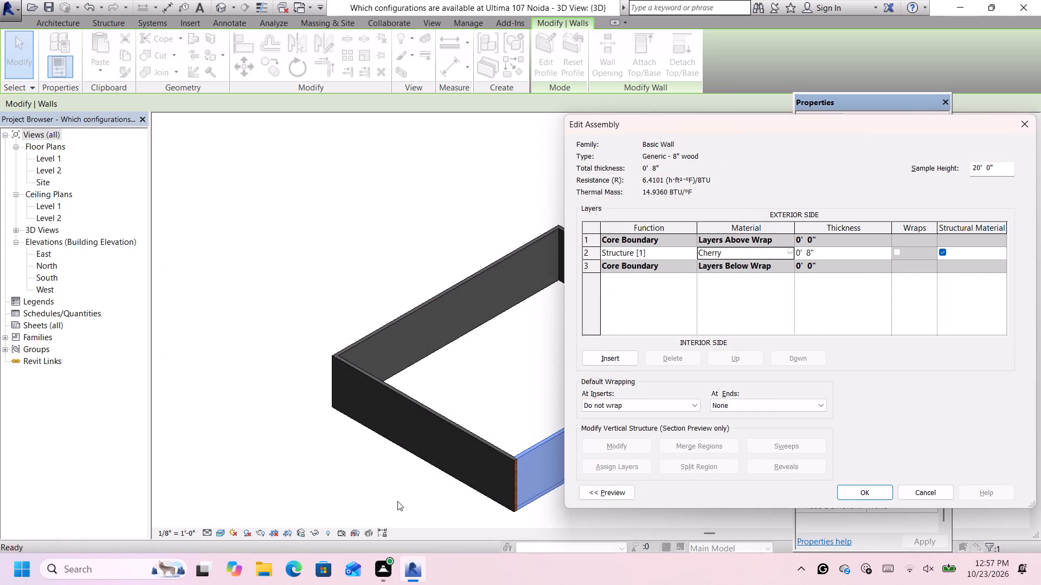
click(877, 492)
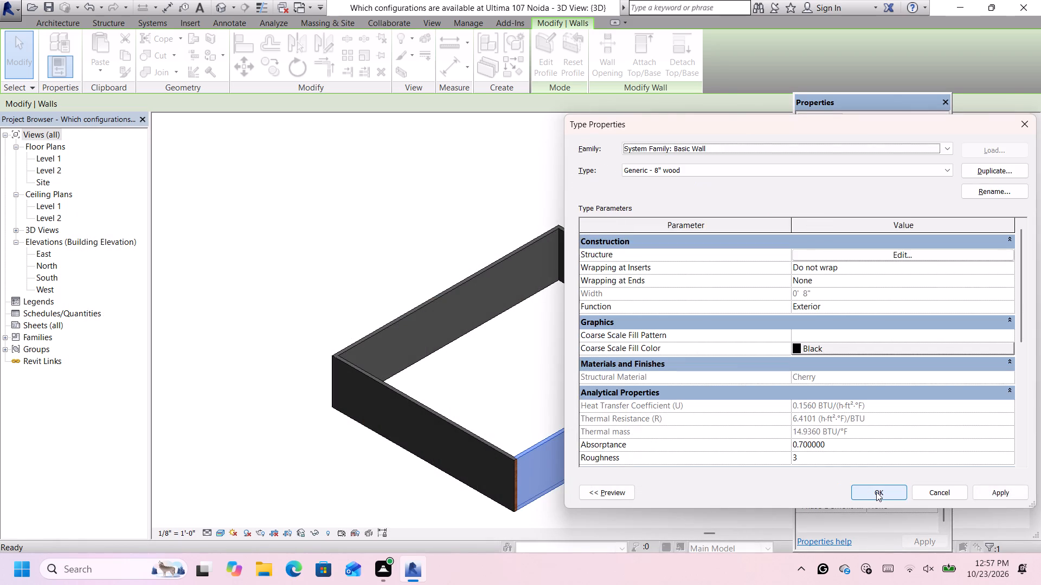
click(876, 492)
click(629, 502)
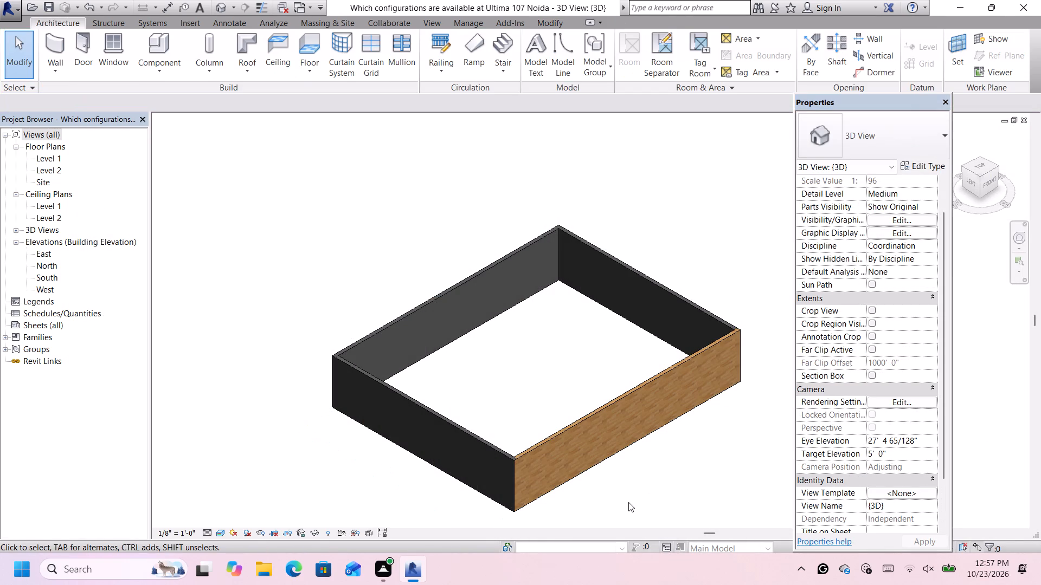
Change the three remaining Generic - 8" walls of the rectangle to the Generic - 8" wood type.
click(665, 291)
click(924, 142)
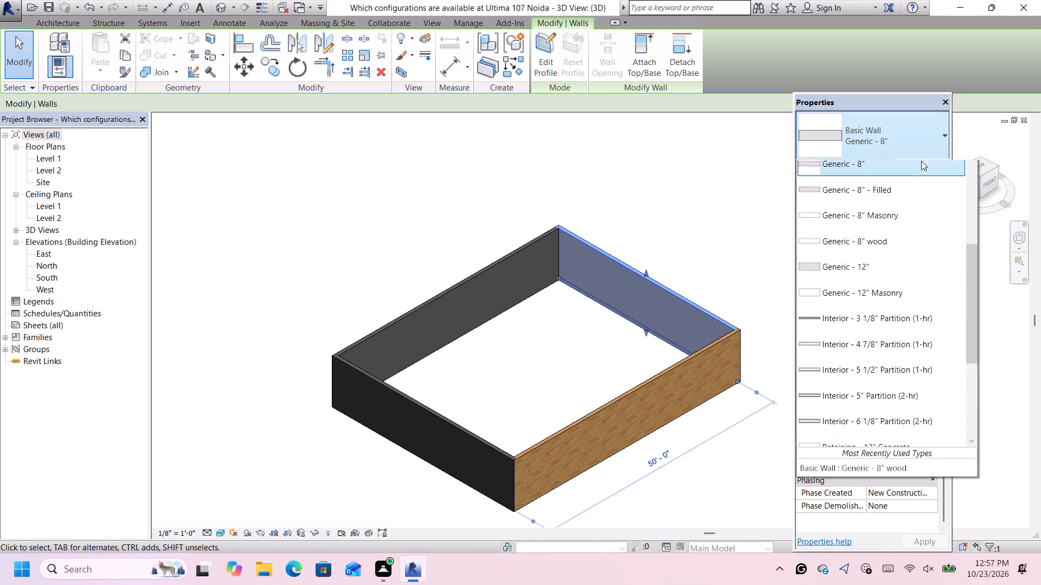
click(902, 286)
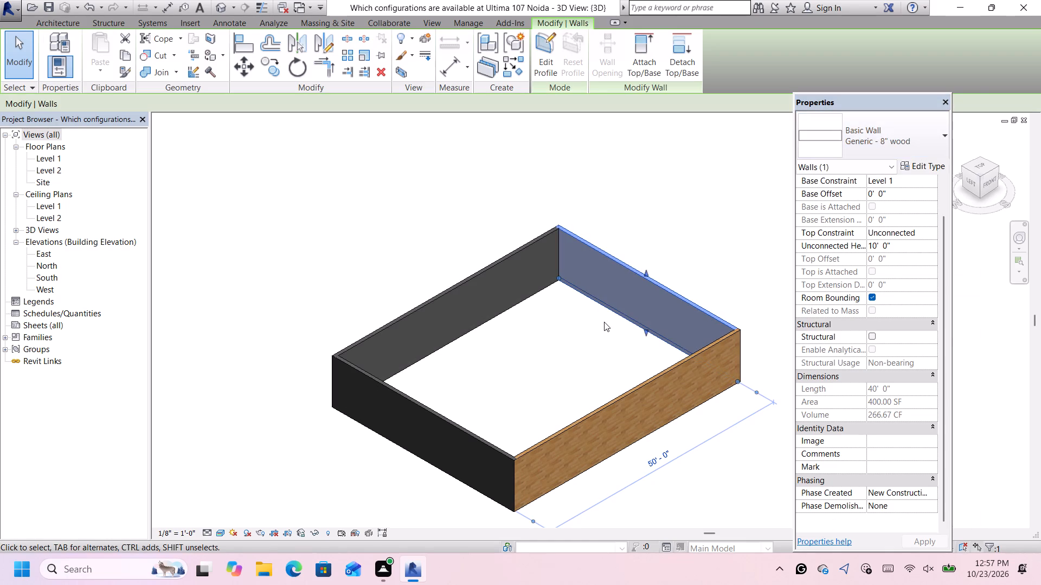
click(498, 368)
click(476, 271)
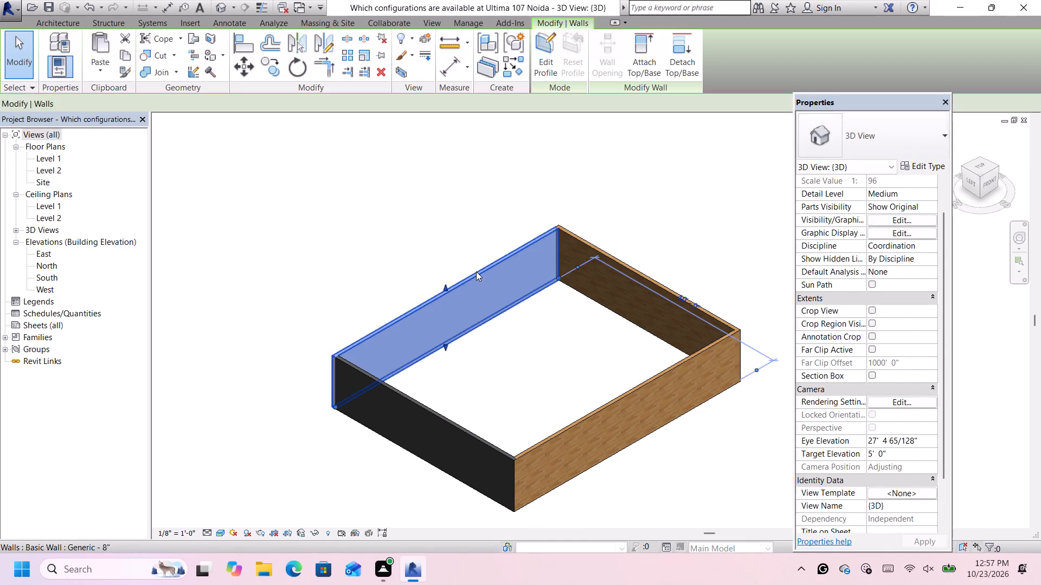
click(860, 146)
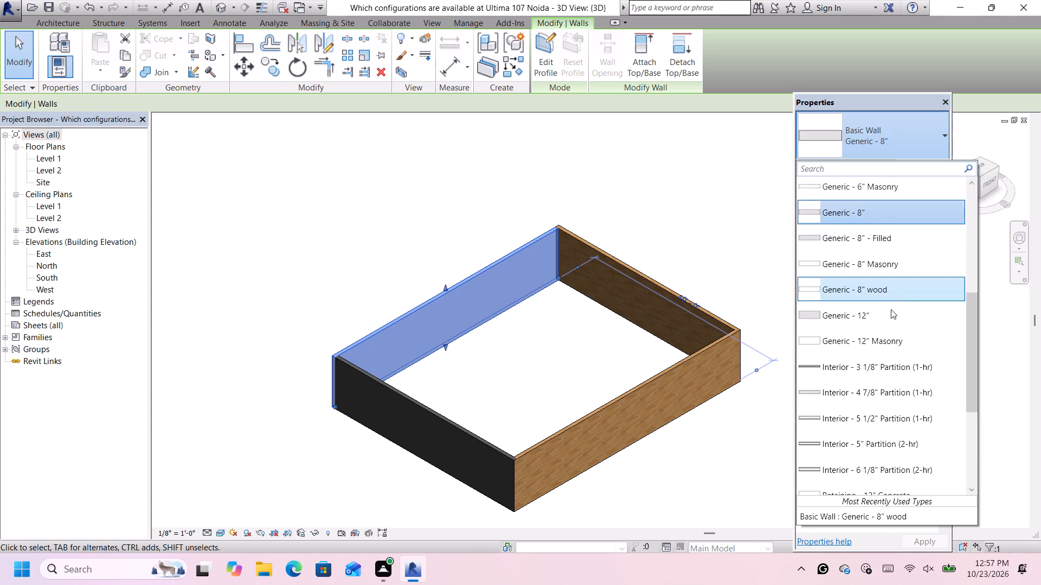
click(888, 292)
click(439, 418)
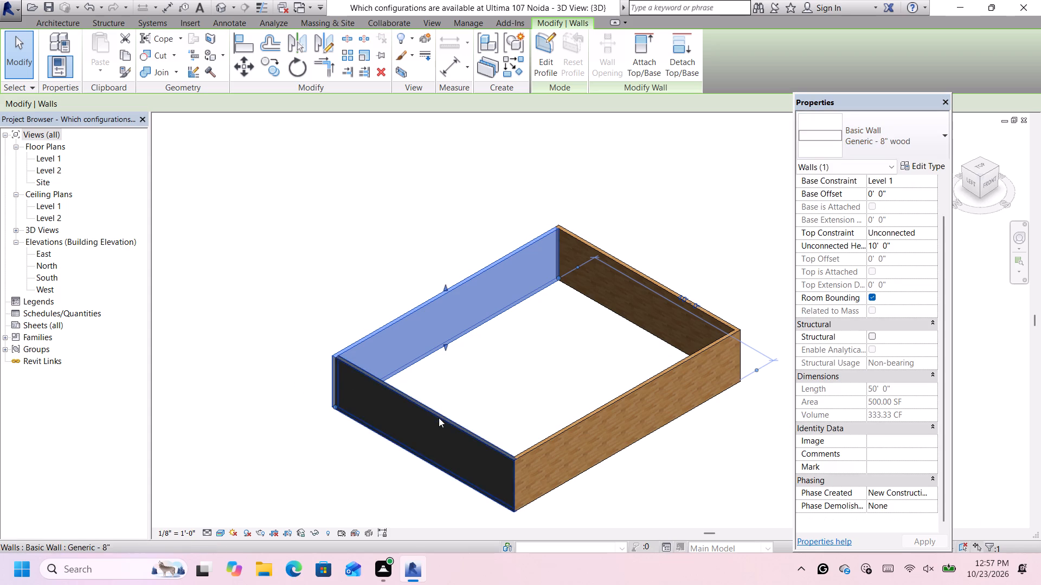
click(917, 123)
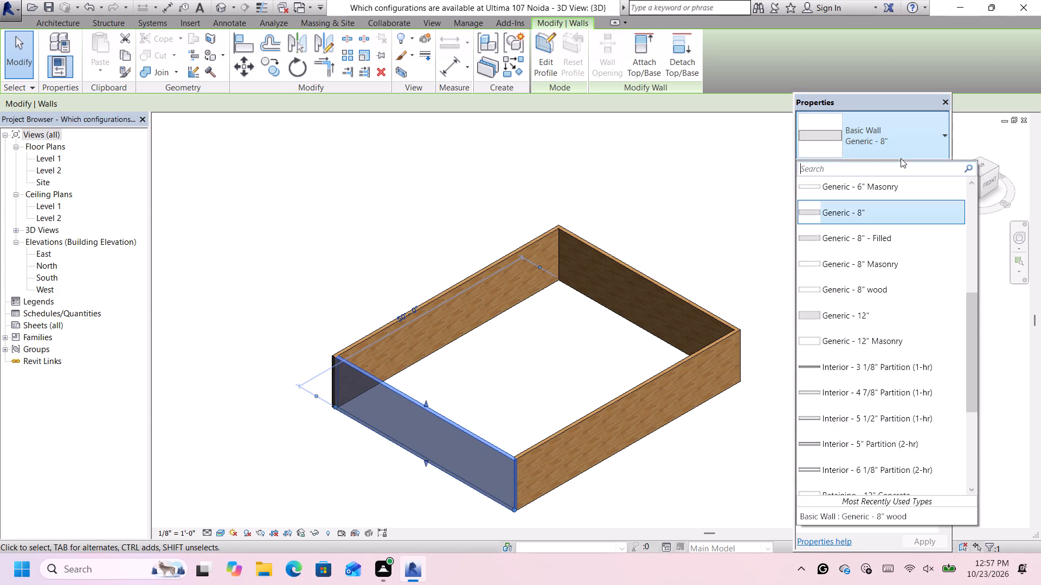
click(877, 289)
click(619, 212)
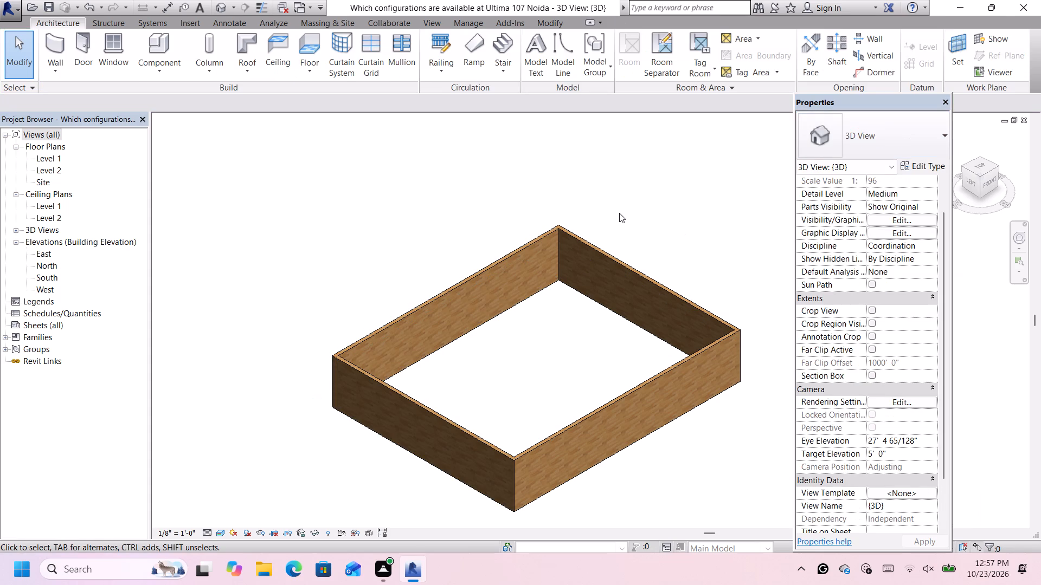
Orient the 3D view to the front and examine the wood finish on the front wall.
scroll(621, 216, down, 1)
click(993, 181)
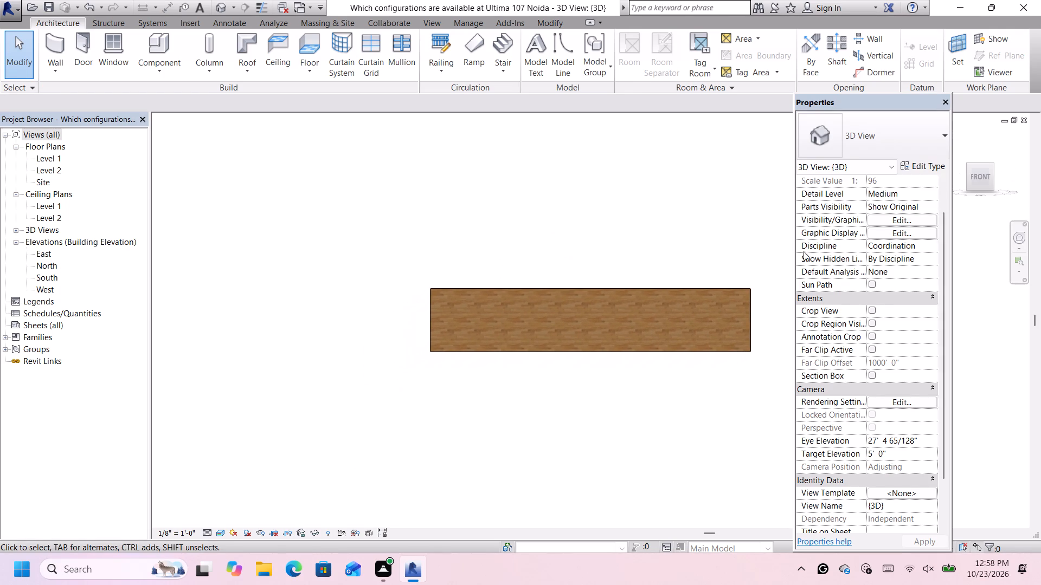
scroll(804, 252, up, 1)
scroll(775, 260, down, 2)
scroll(741, 253, up, 4)
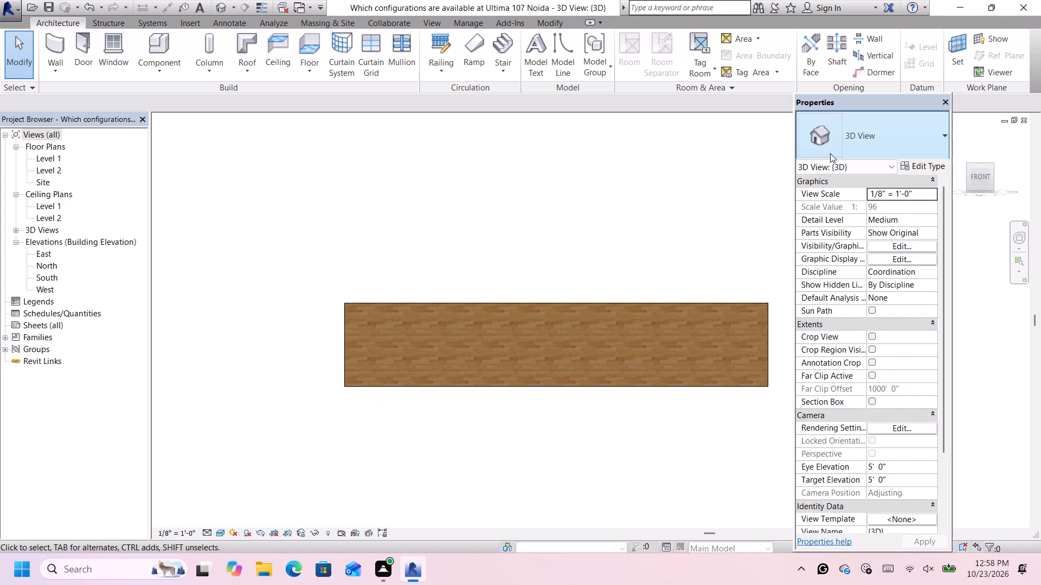
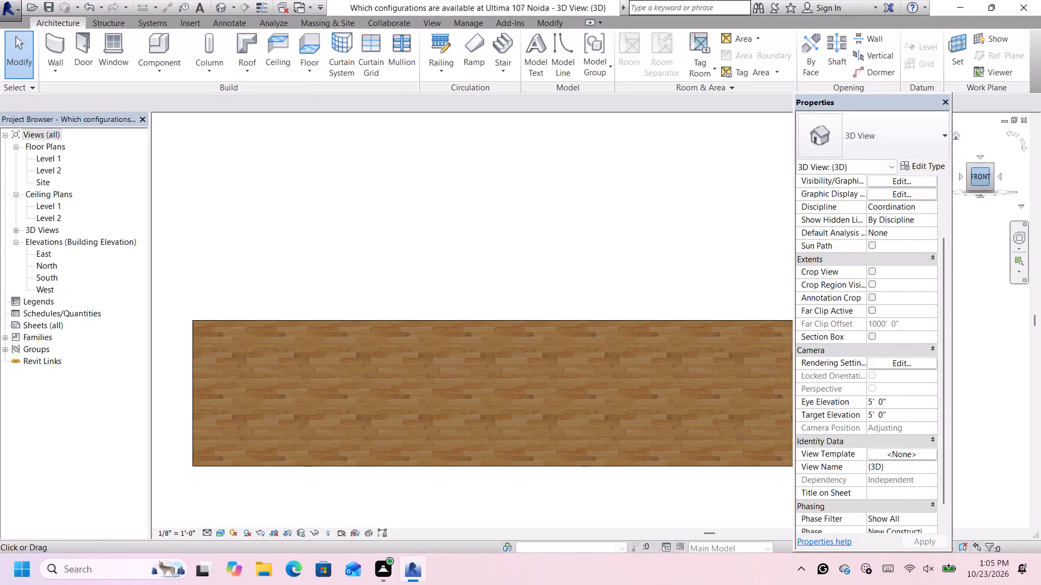
Examine the wood finish on the rectangle's walls in the isometric and front 3D orientations.
click(968, 165)
scroll(634, 218, down, 1)
scroll(644, 220, up, 2)
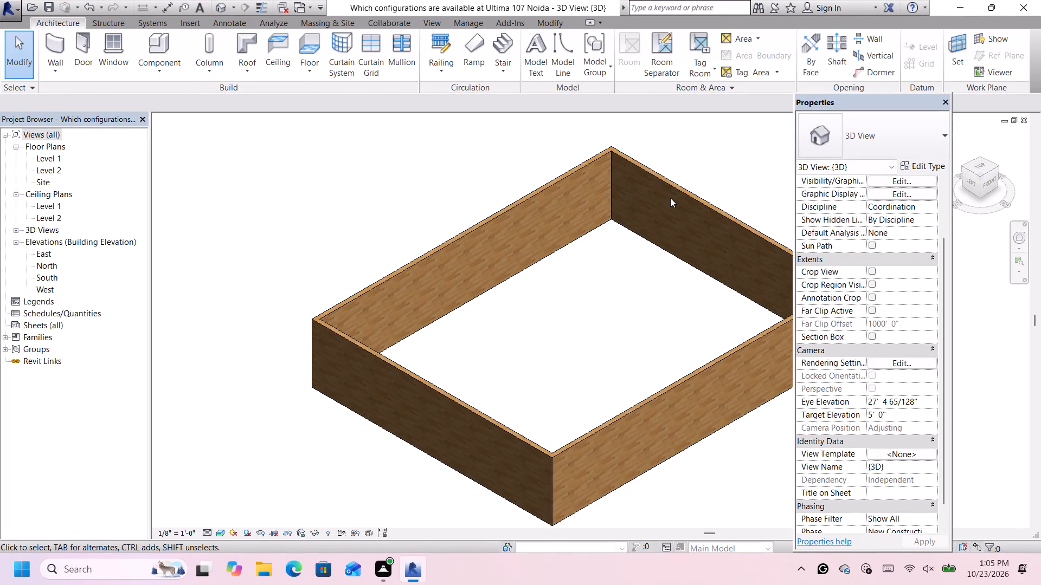
scroll(670, 197, down, 2)
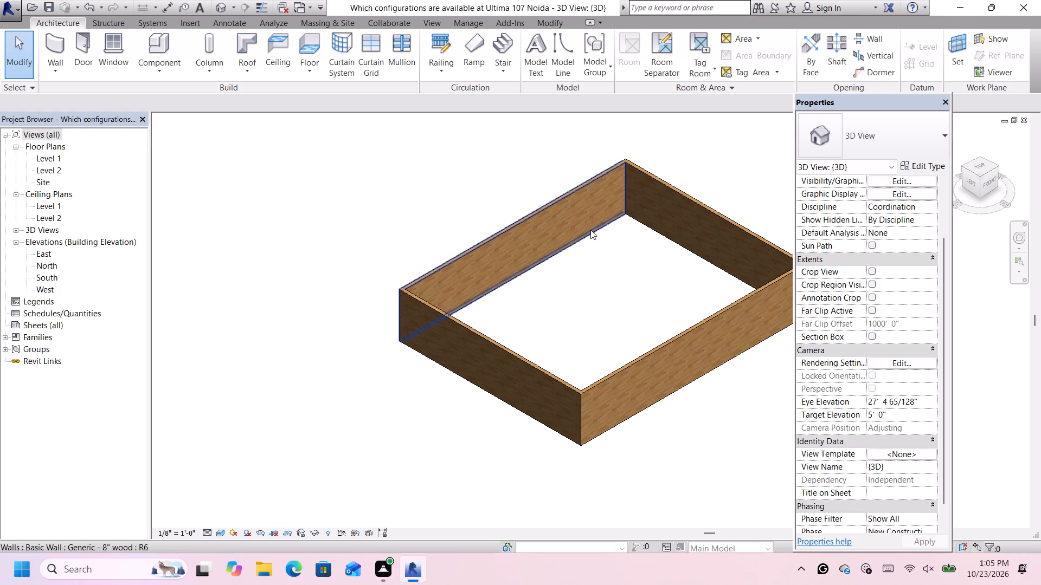
scroll(590, 230, up, 1)
scroll(589, 230, down, 3)
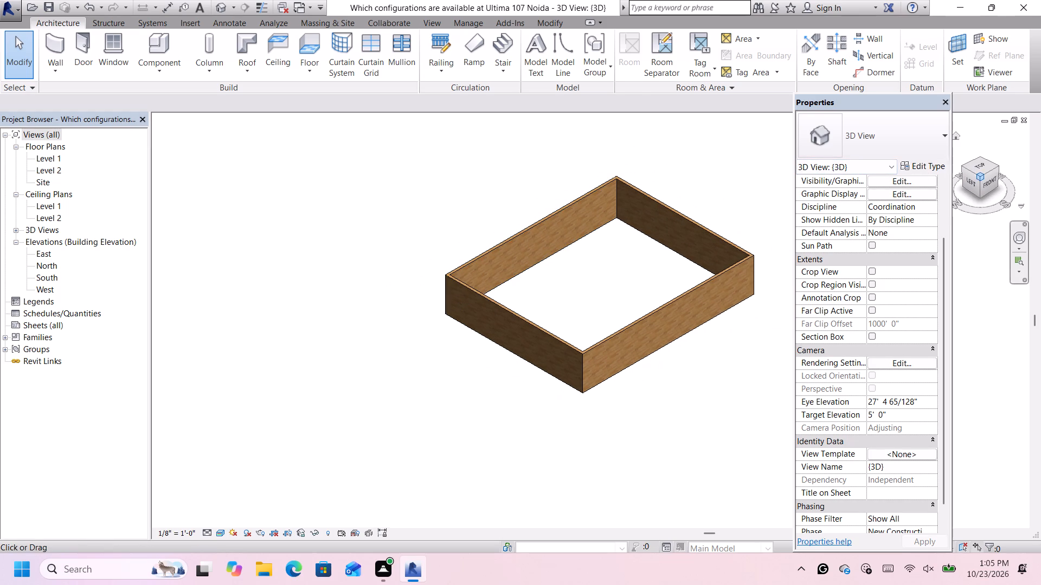
click(988, 180)
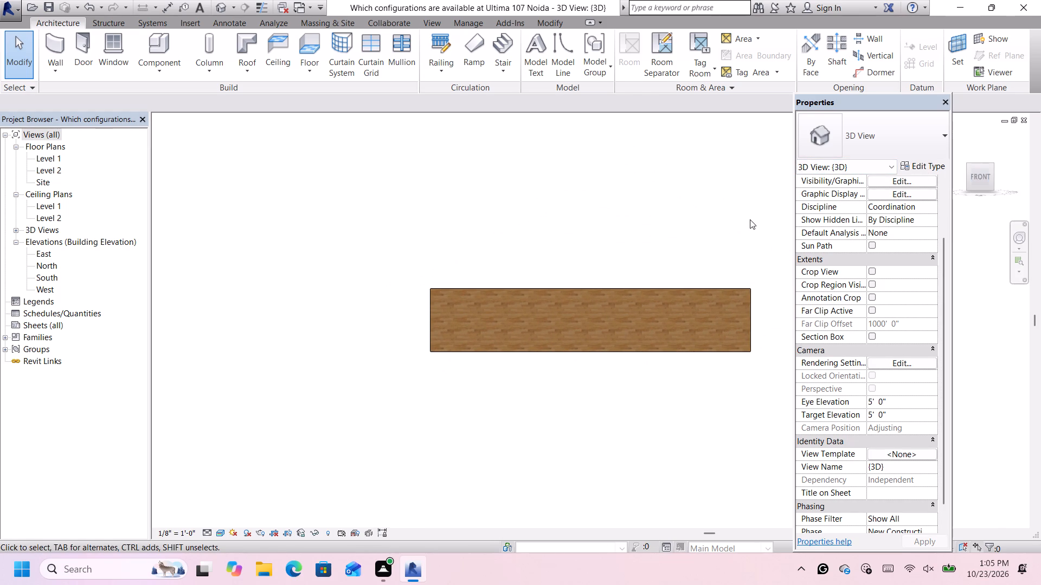
scroll(750, 219, down, 2)
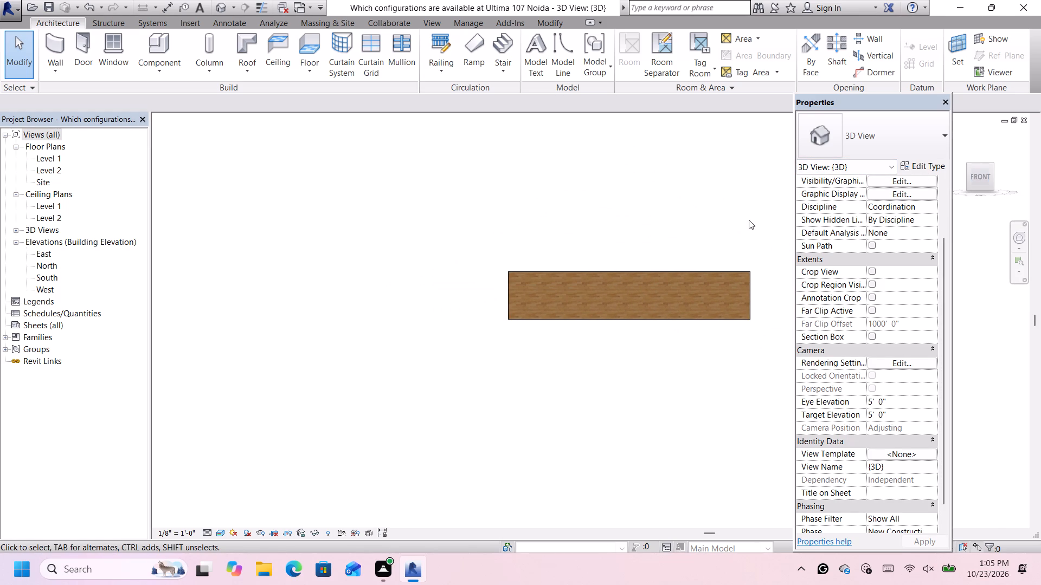
scroll(732, 232, down, 1)
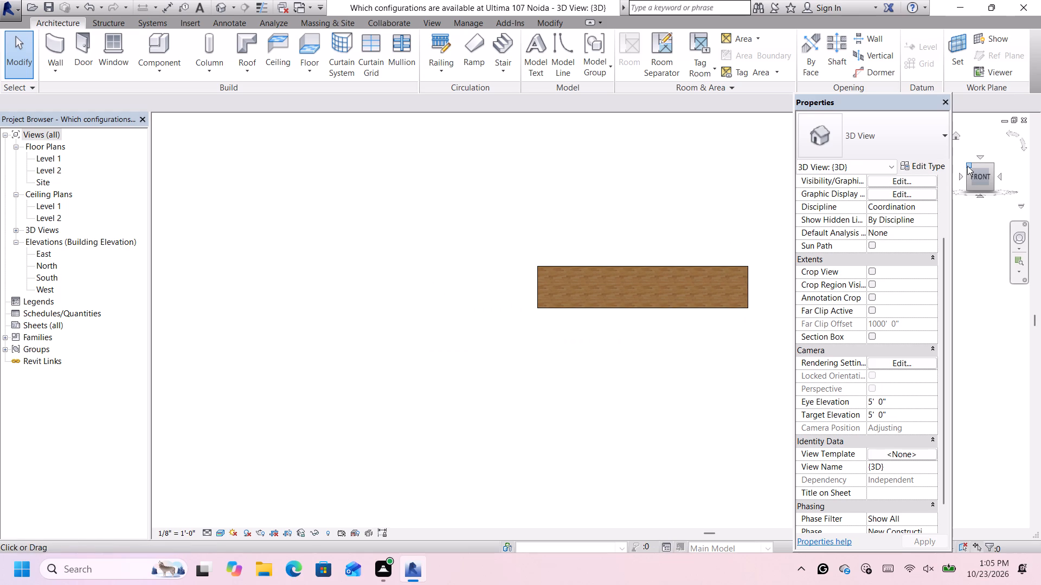
click(967, 166)
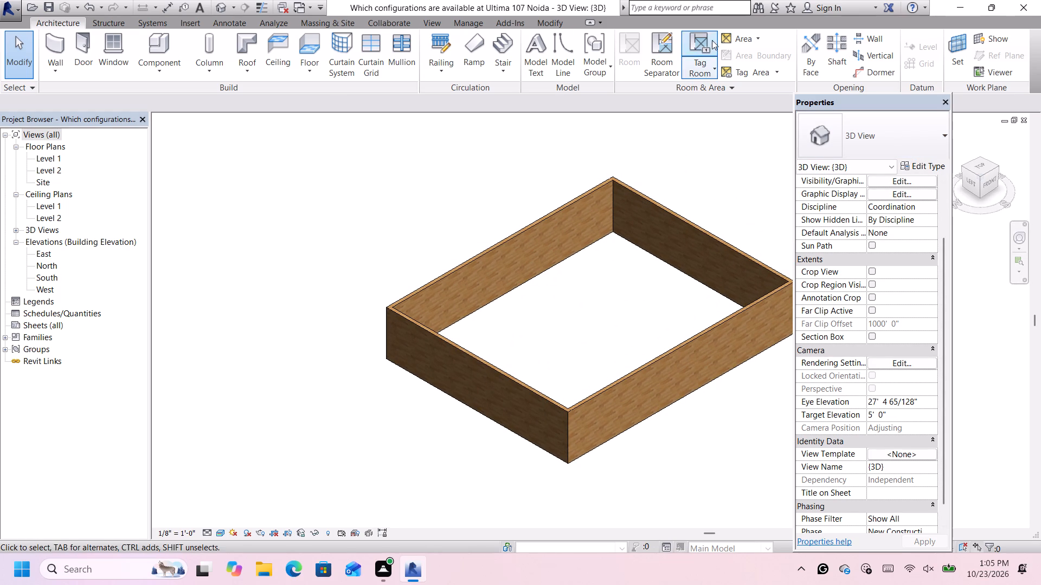
Open the South building elevation.
double_click(37, 277)
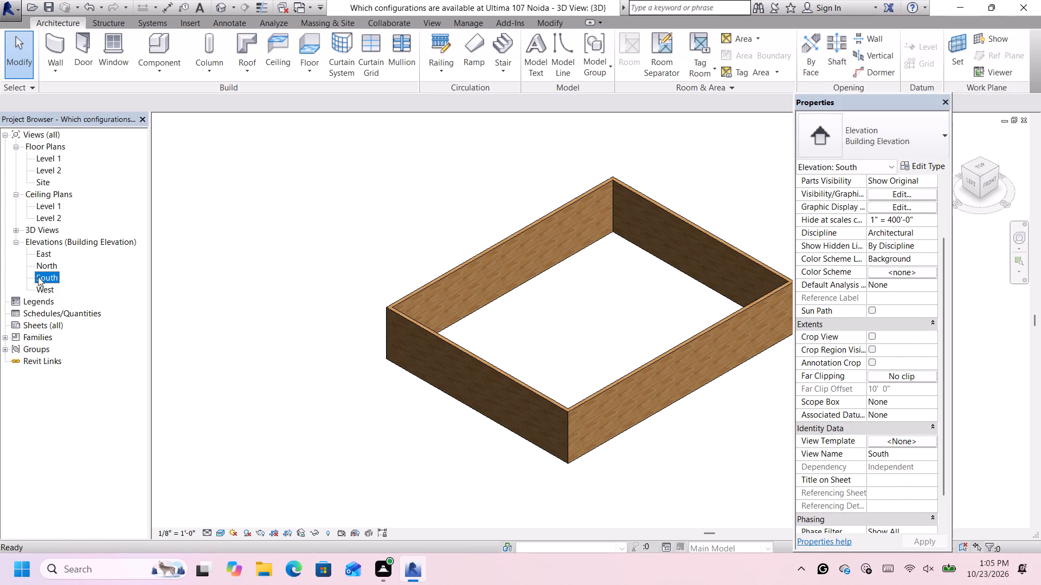
scroll(663, 267, down, 5)
scroll(676, 288, up, 6)
scroll(684, 288, down, 2)
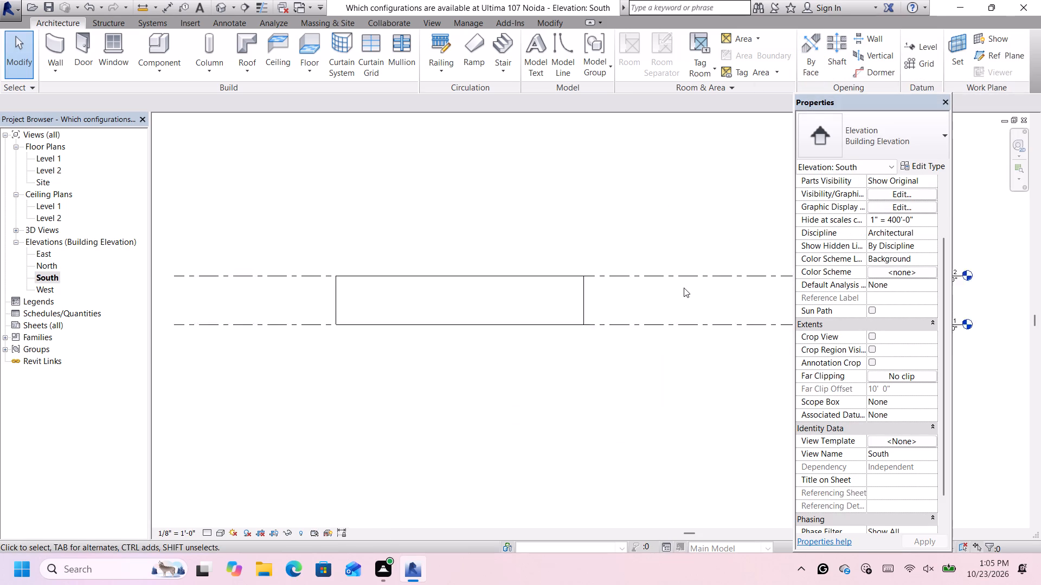
scroll(684, 288, down, 15)
scroll(736, 253, up, 12)
scroll(658, 383, down, 2)
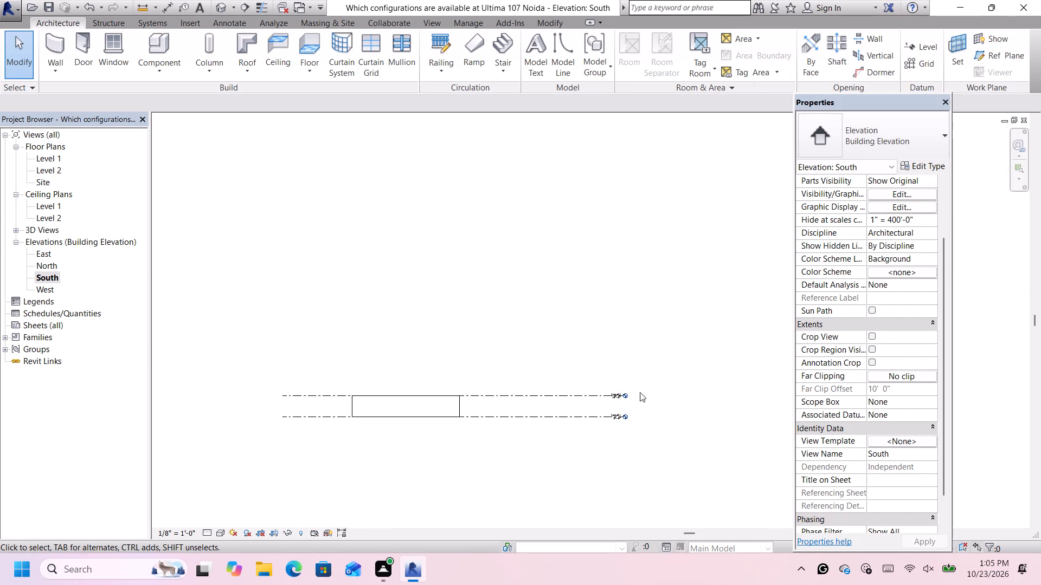
scroll(640, 392, down, 2)
scroll(546, 393, up, 6)
scroll(547, 401, down, 2)
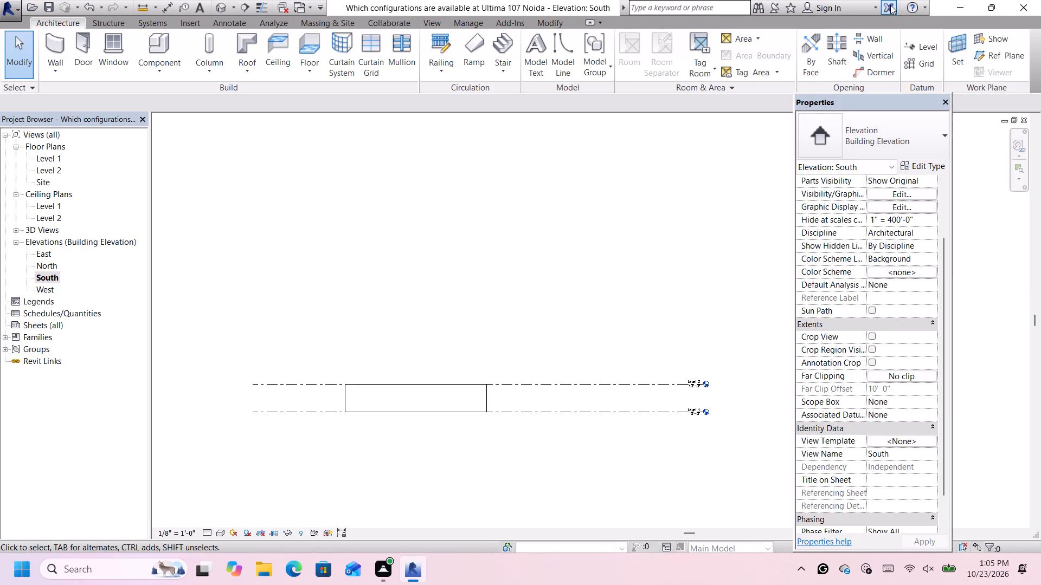
Add six levels at a 10' offset above Level 2 by picking each topmost level line in turn, up to 70'.
click(926, 48)
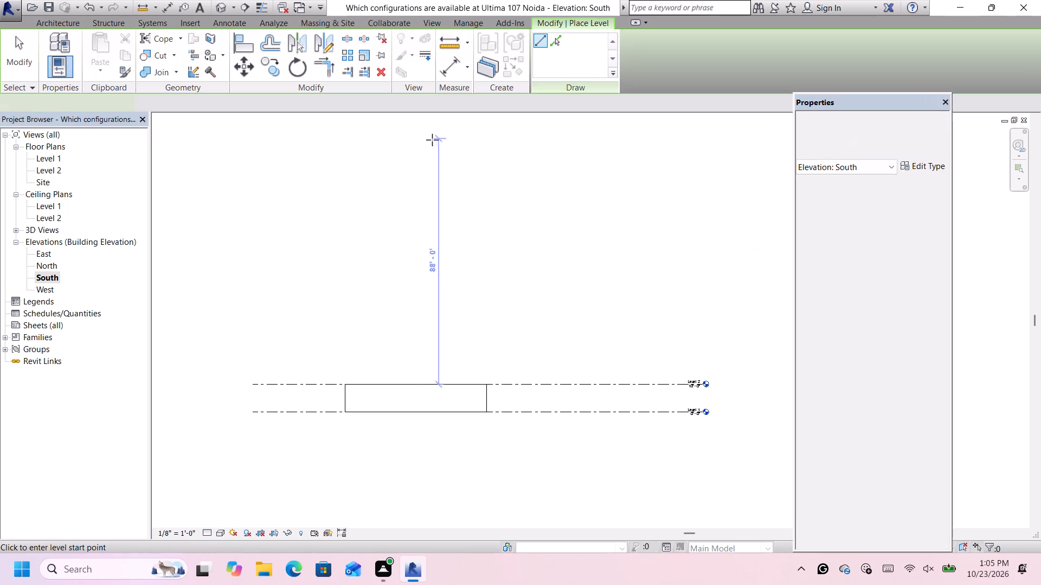
click(555, 38)
drag(324, 101, 309, 106)
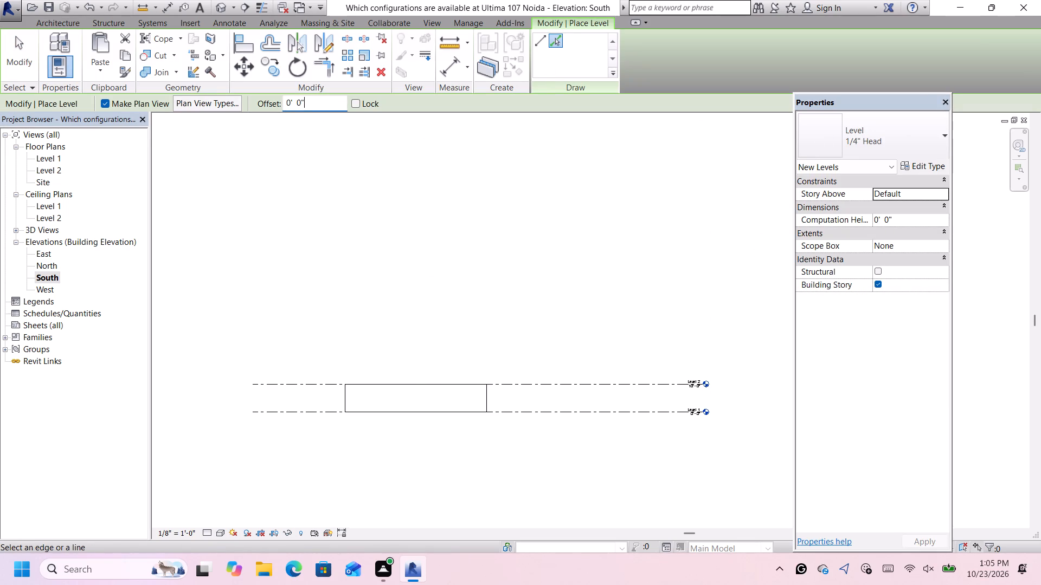
drag(309, 106, 280, 114)
key(BackSpace)
key(1)
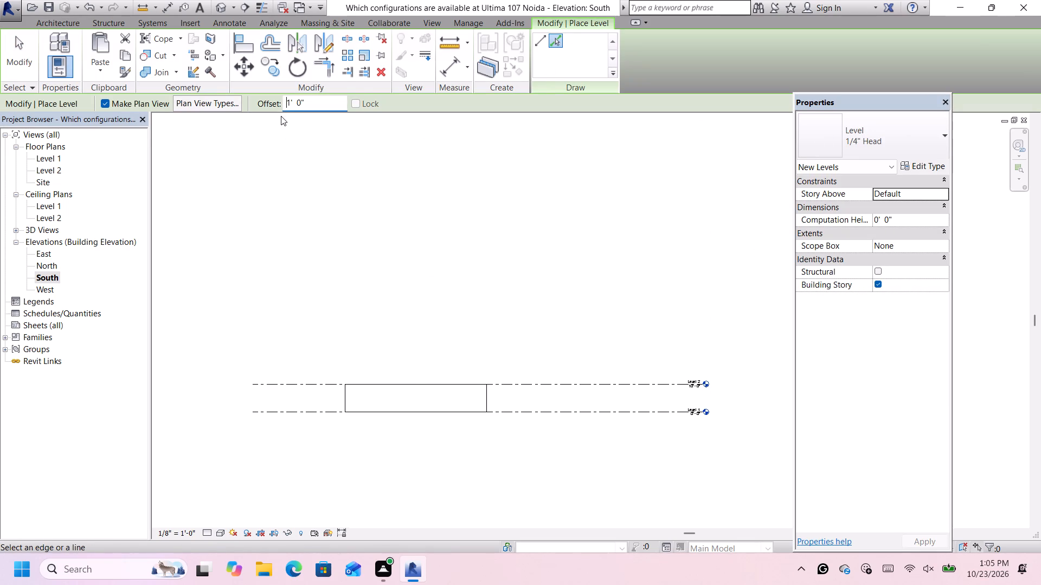
text(0')
key(Return)
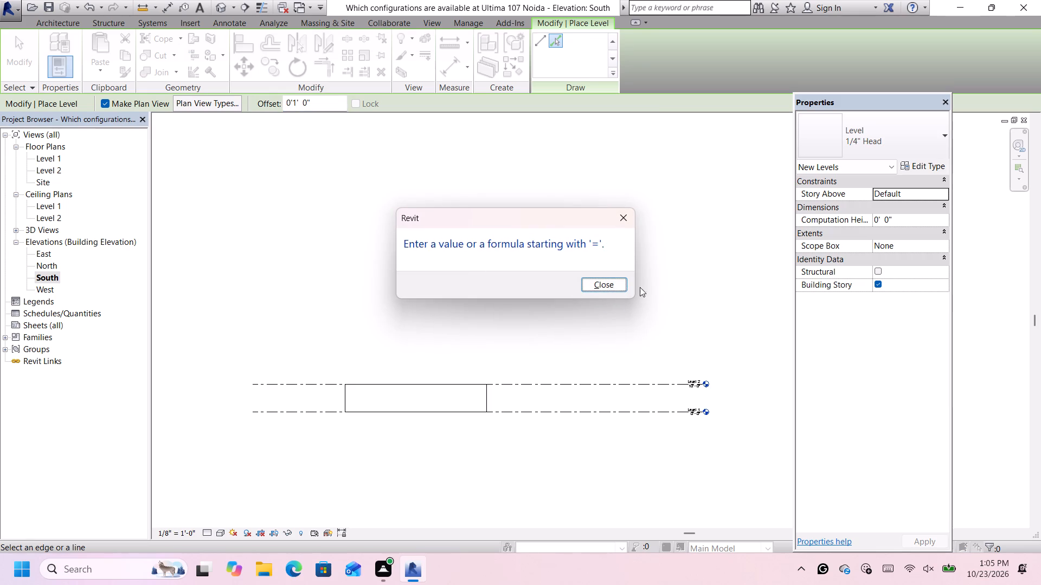
click(614, 284)
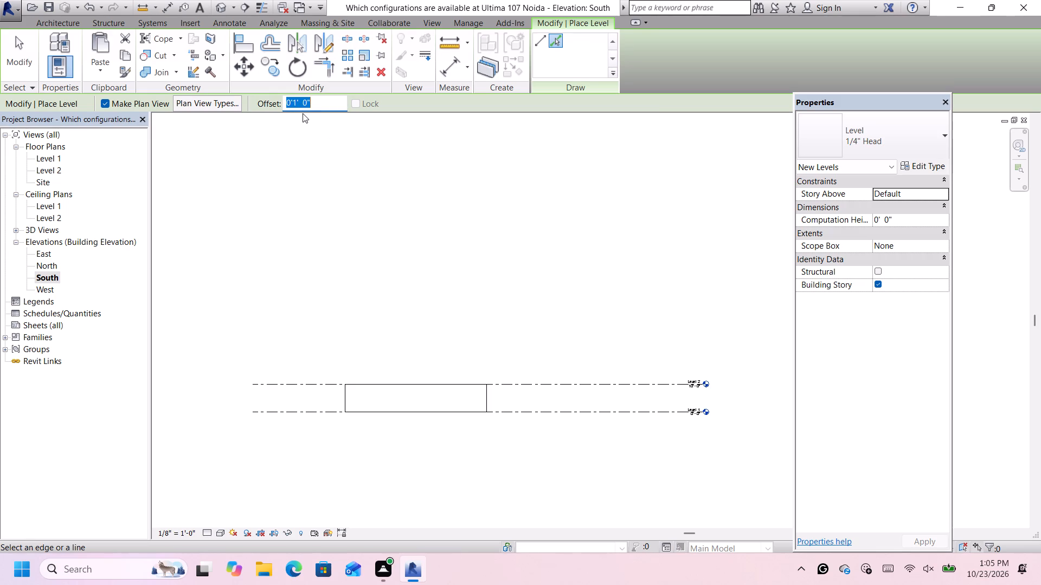
key(BackSpace)
text(10')
key(Return)
click(584, 382)
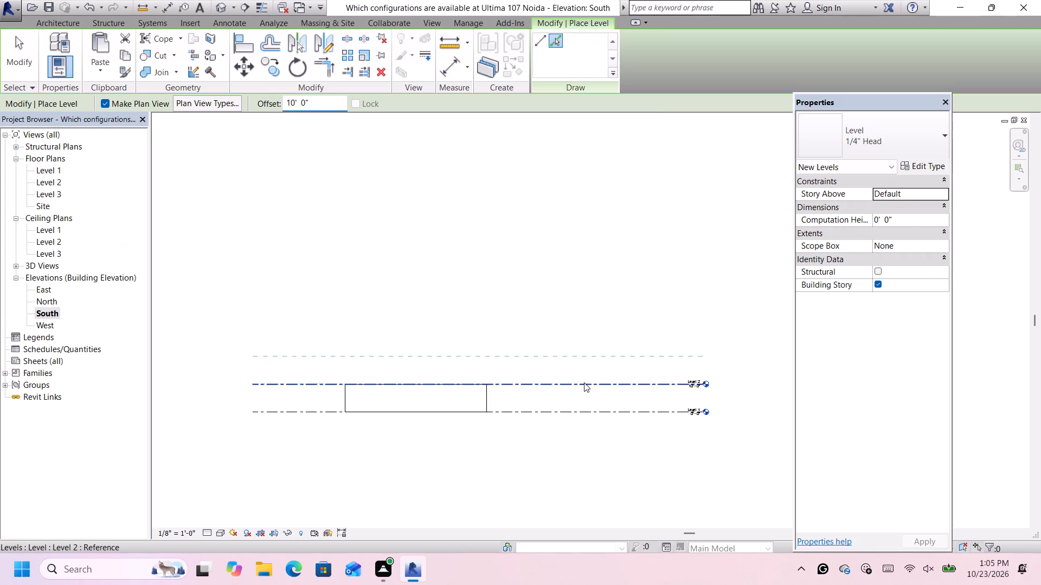
click(590, 352)
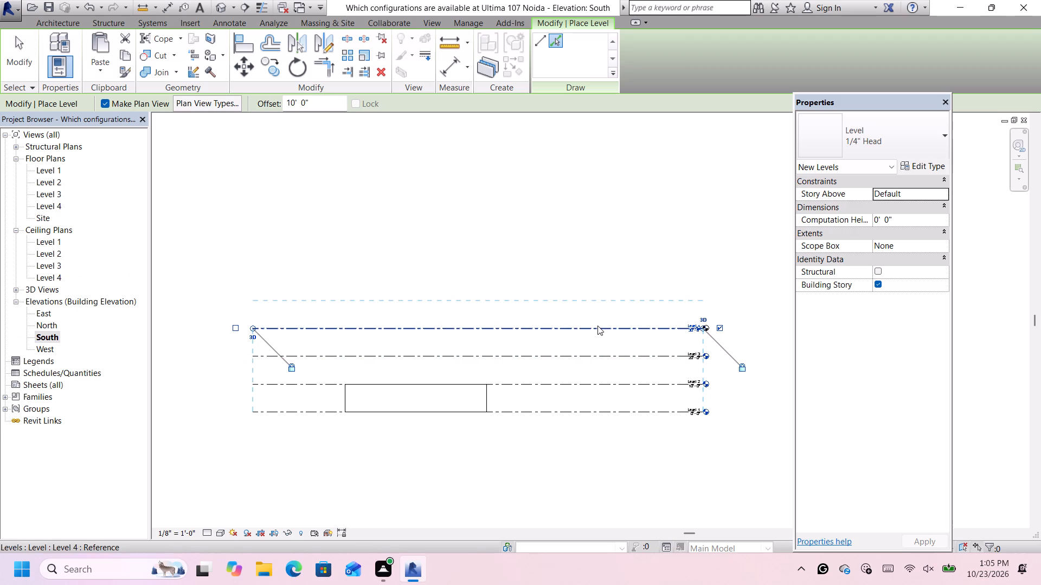
click(597, 326)
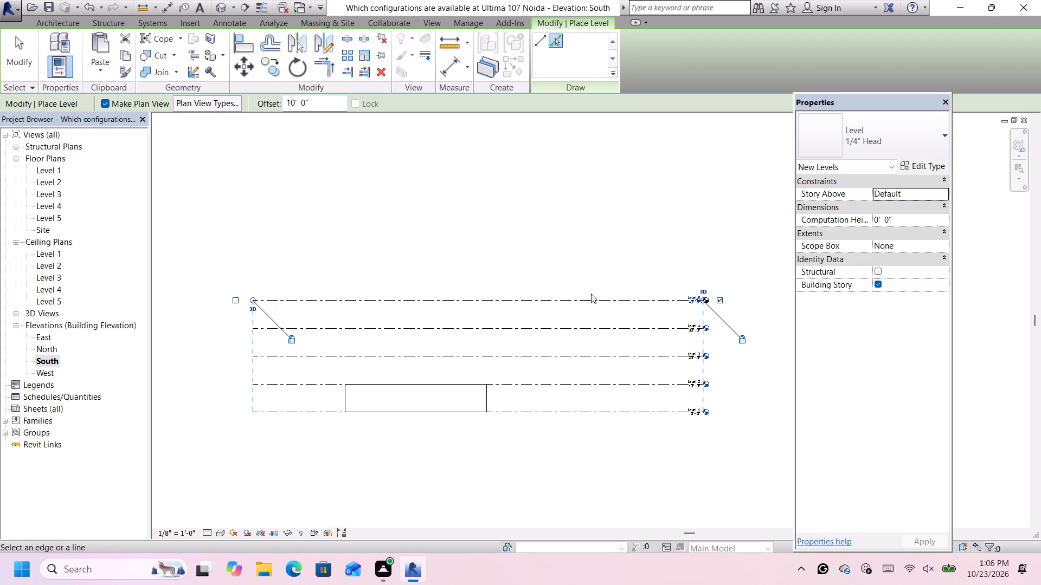
click(593, 298)
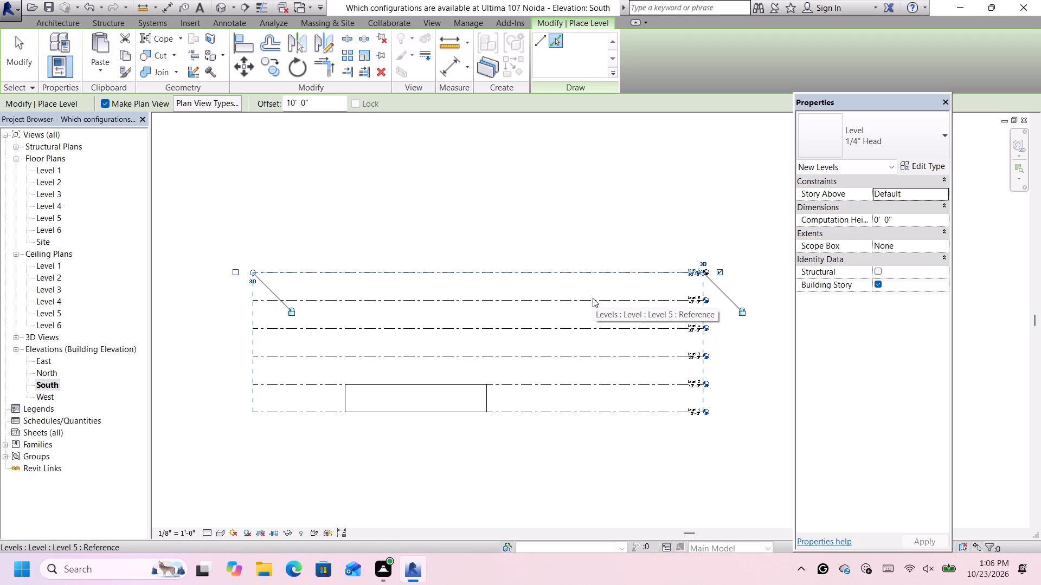
click(597, 272)
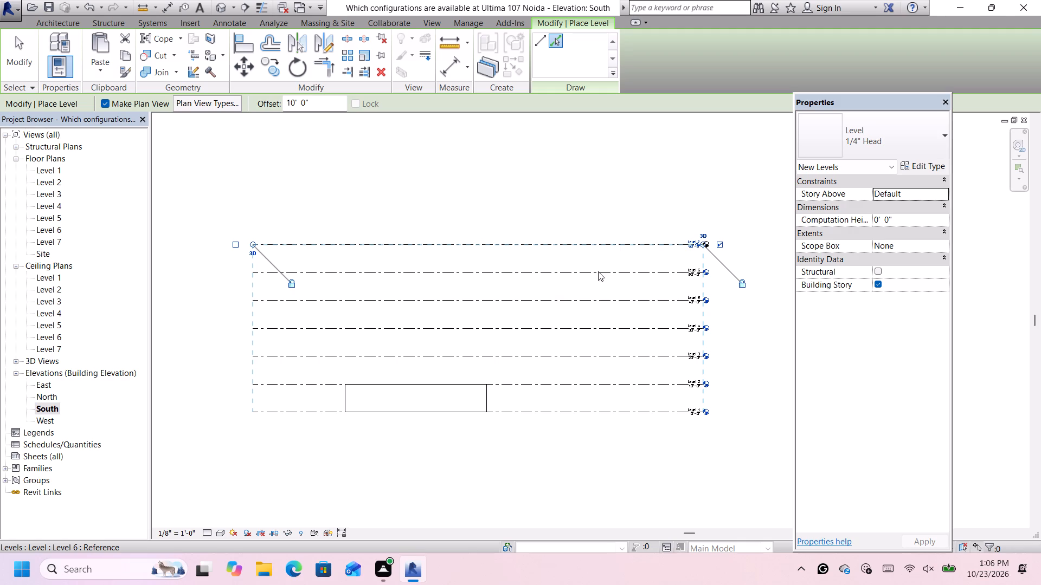
click(606, 243)
Add two more levels at the same 10' offset above Level 8, up to 90'.
scroll(673, 214, up, 5)
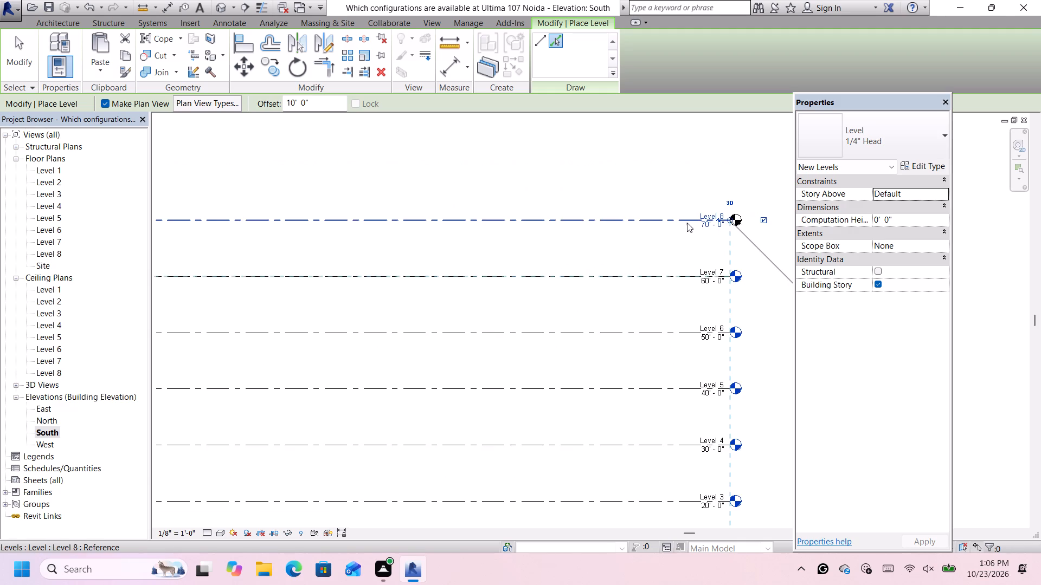
scroll(687, 223, down, 8)
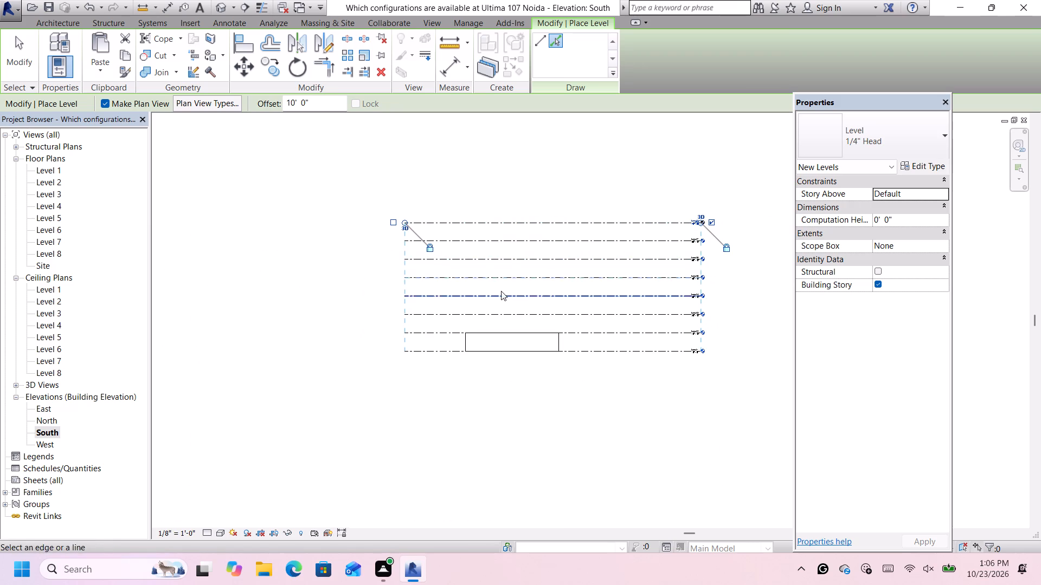
click(602, 220)
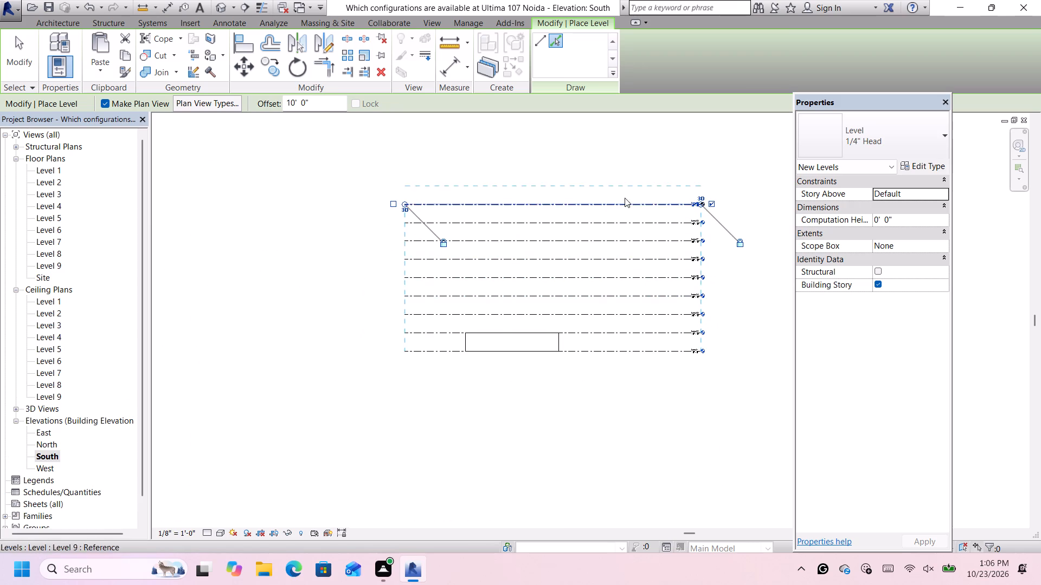
scroll(666, 205, up, 6)
click(592, 196)
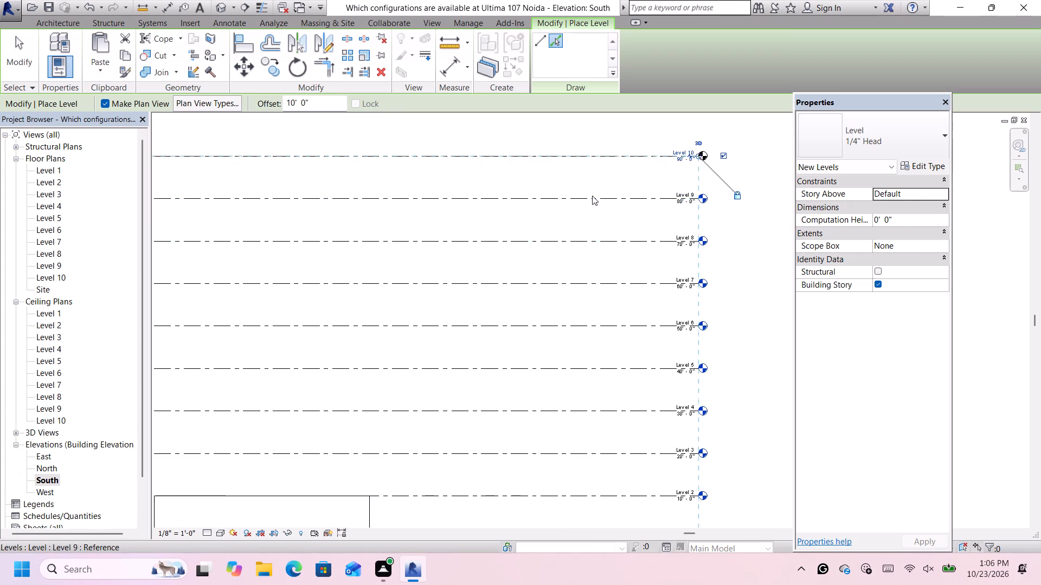
scroll(592, 197, down, 8)
scroll(498, 227, up, 3)
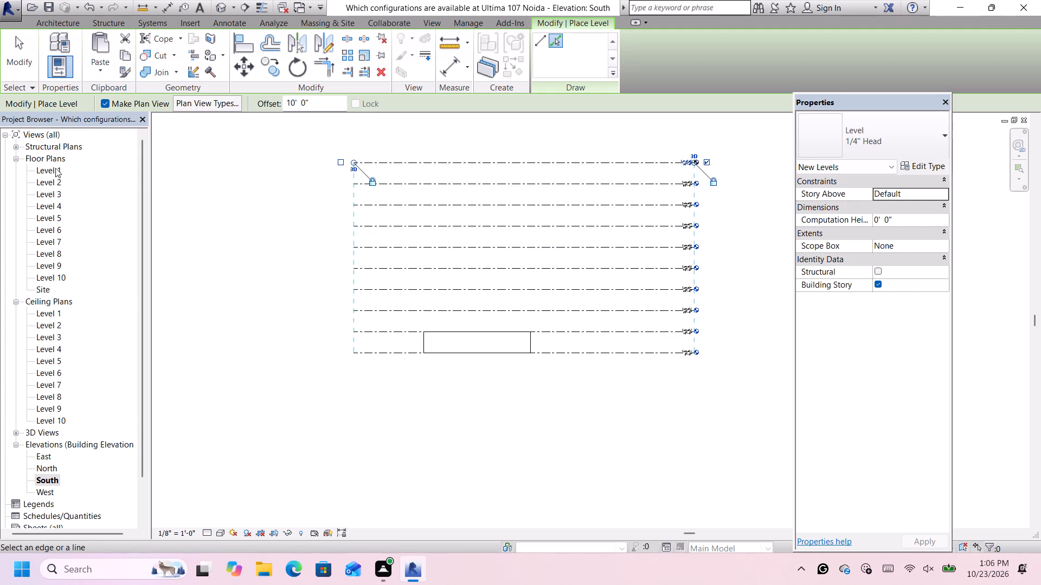
On the Level 2 floor plan, sketch a rectangular boundary for a Generic - 12" architectural floor between opposite outer corners of the walls.
double_click(50, 184)
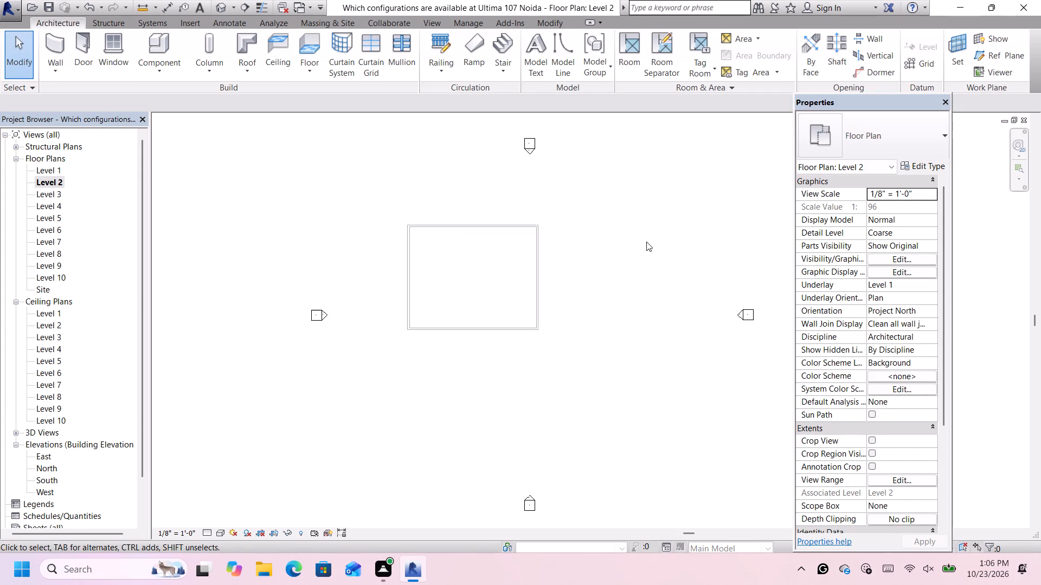
scroll(500, 256, up, 1)
scroll(448, 220, up, 2)
scroll(326, 112, up, 2)
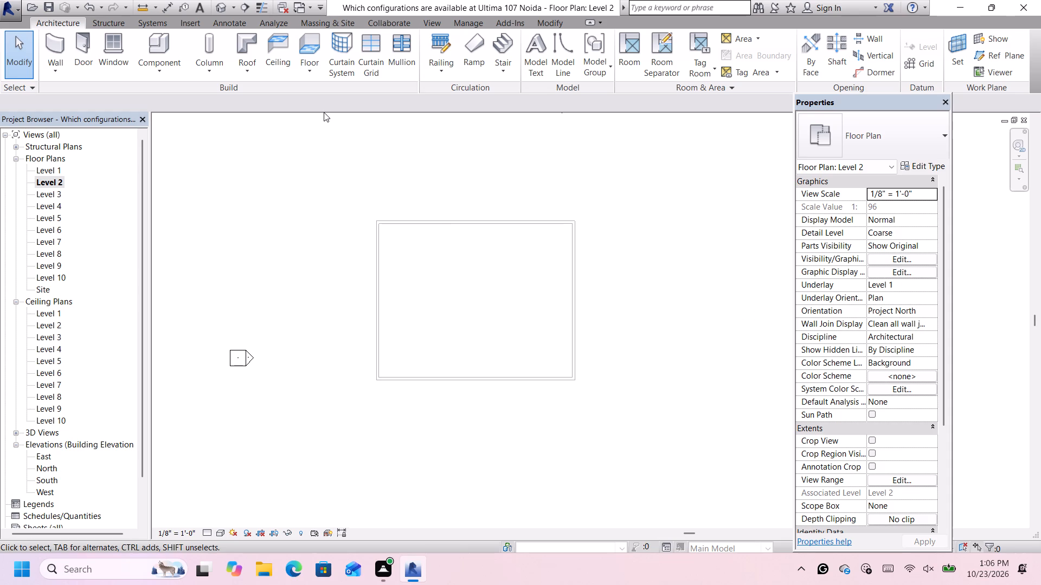
click(304, 76)
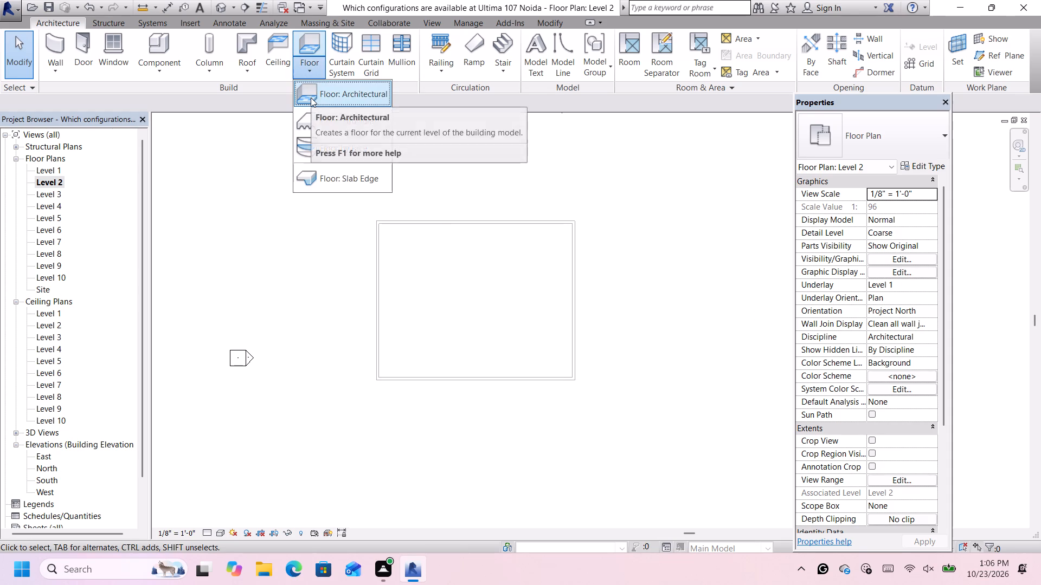
click(311, 97)
scroll(387, 219, up, 1)
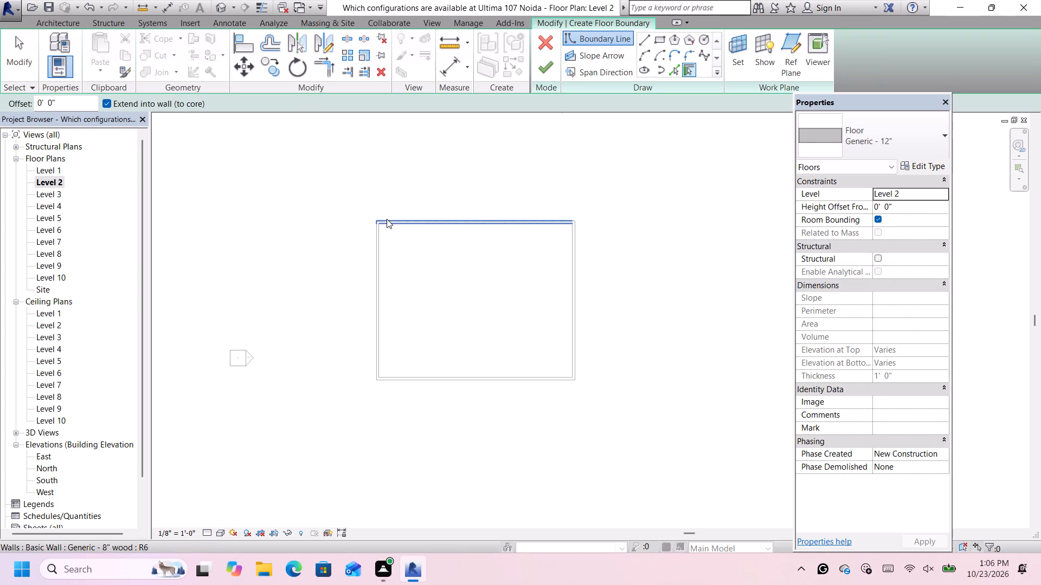
click(661, 37)
scroll(377, 222, up, 3)
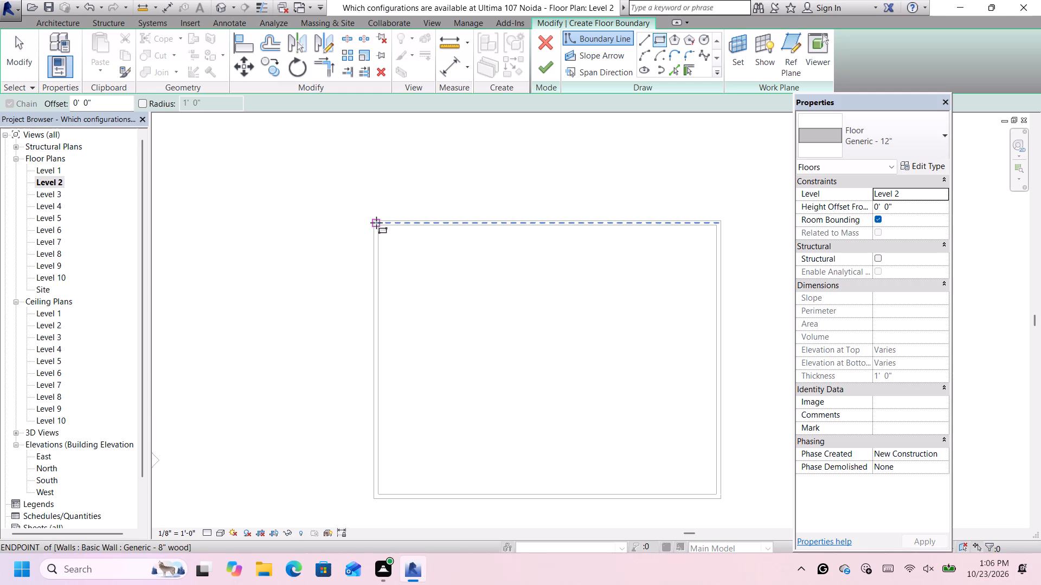
click(372, 220)
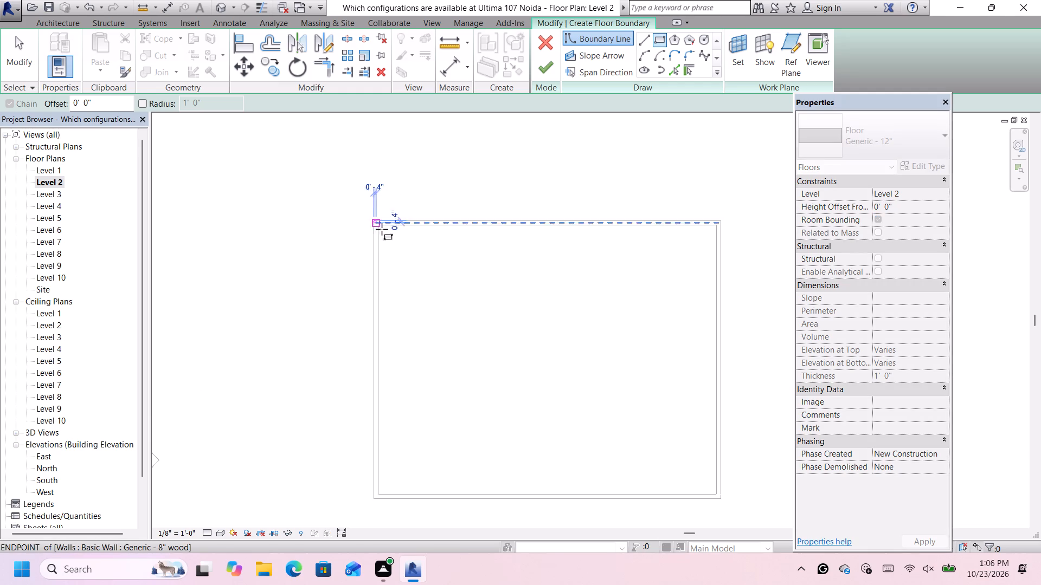
scroll(430, 277, down, 5)
scroll(568, 381, up, 2)
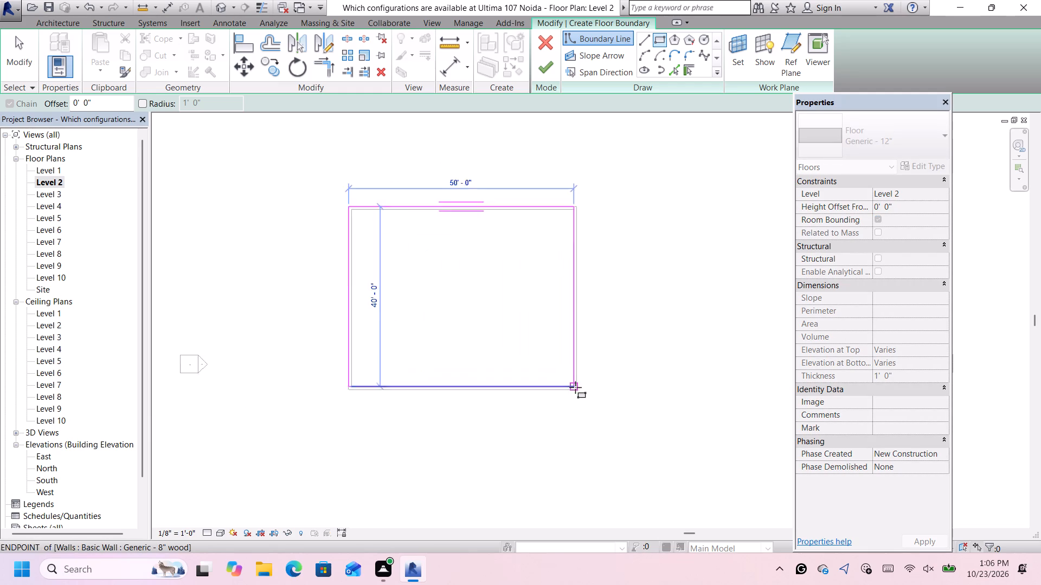
scroll(575, 387, up, 4)
click(580, 392)
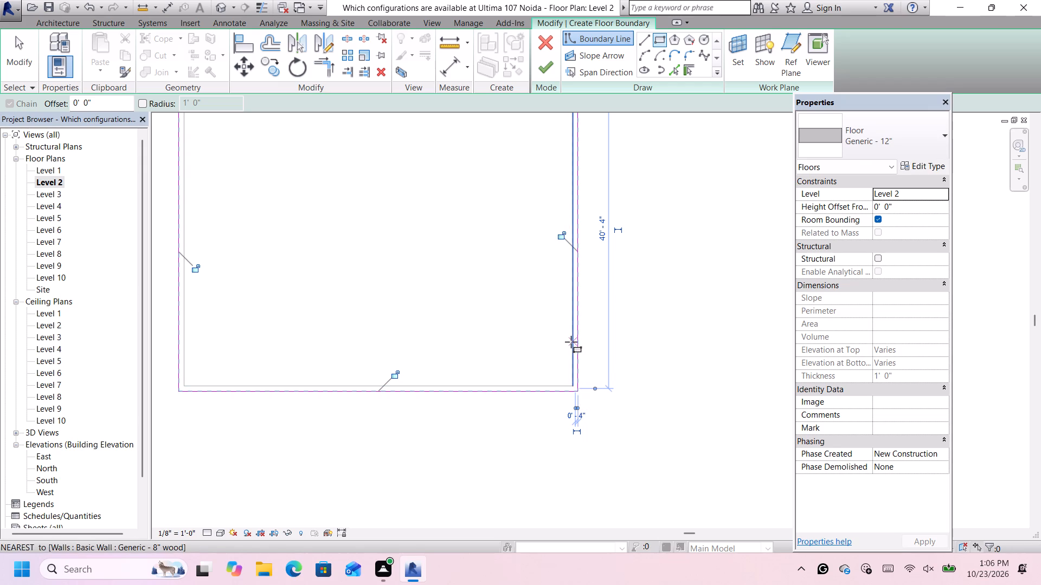
Finish the floor boundary sketch to create the Generic - 12" slab on Level 2, then deselect it.
scroll(573, 344, down, 3)
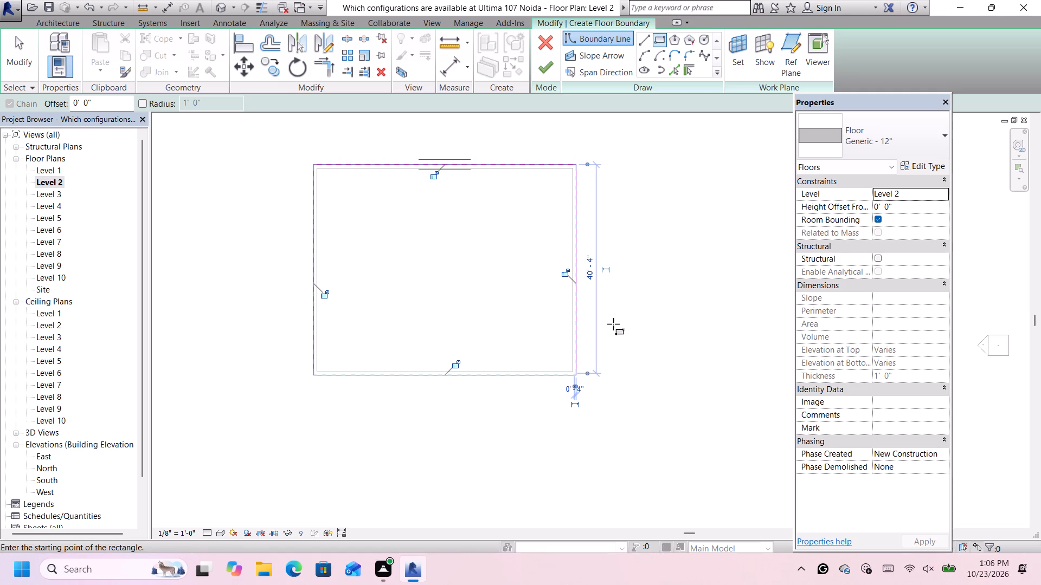
scroll(626, 295, down, 2)
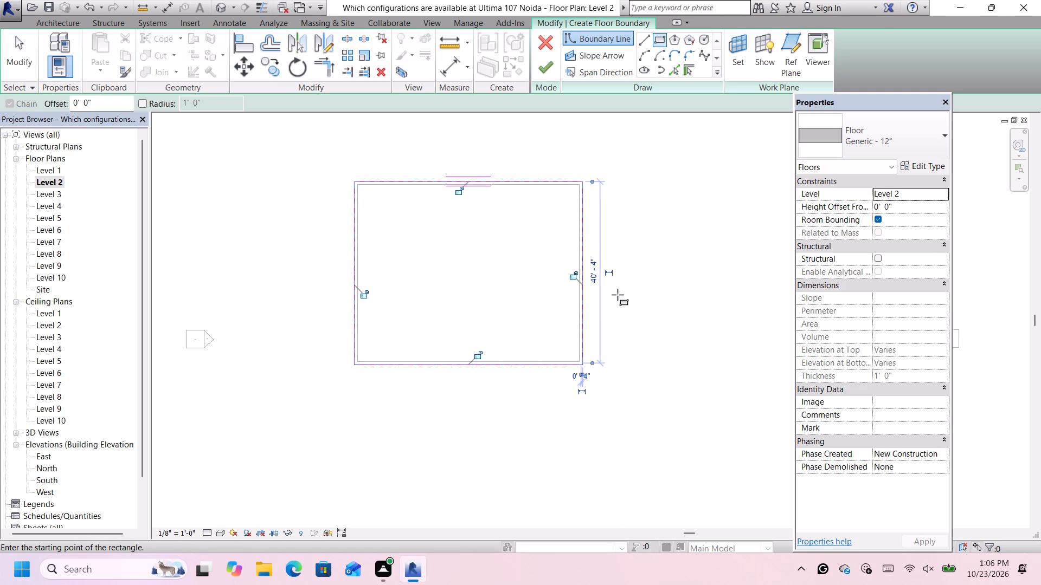
scroll(616, 284, up, 3)
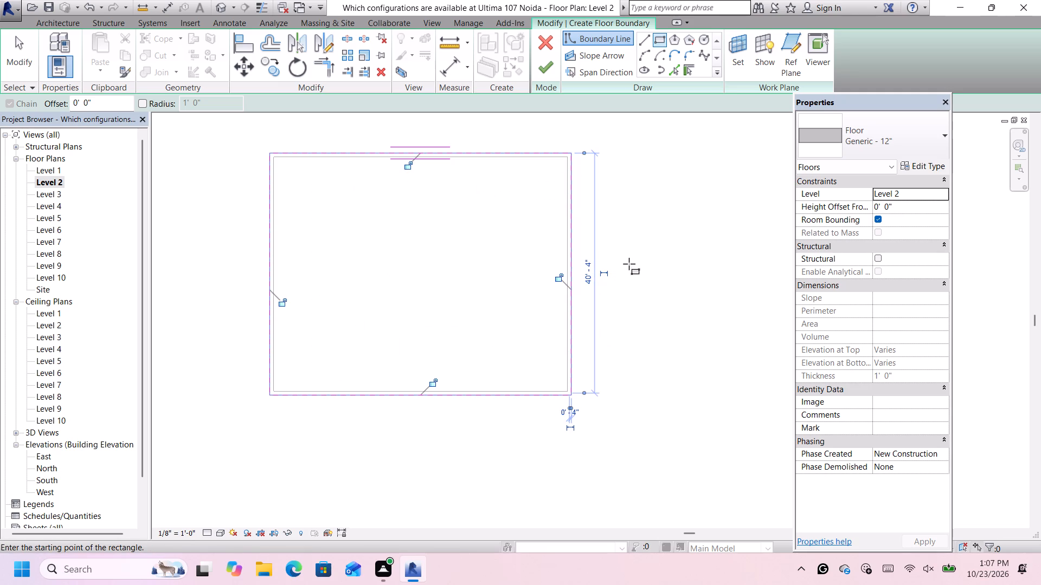
click(542, 62)
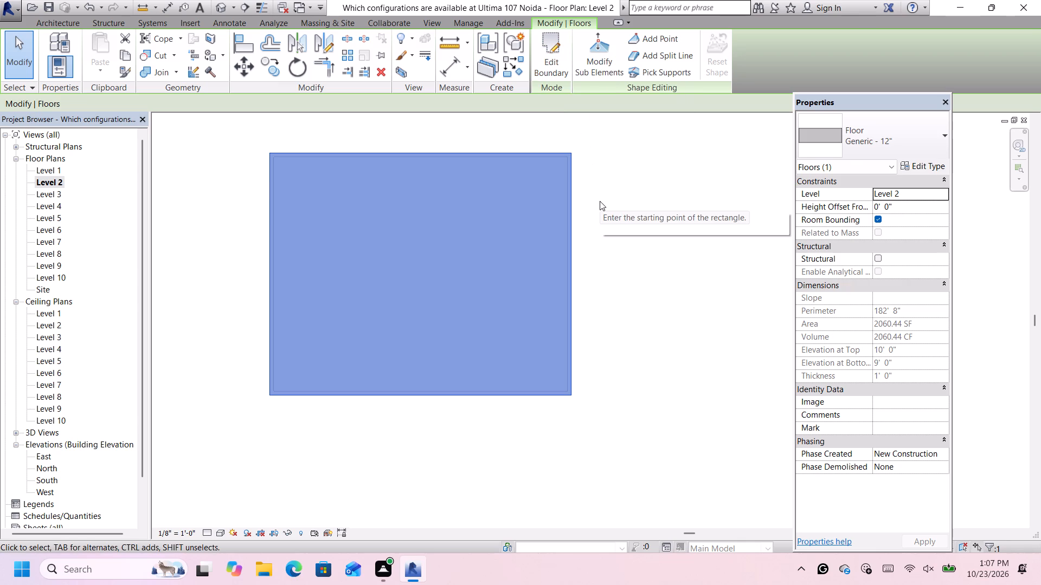
scroll(593, 198, down, 1)
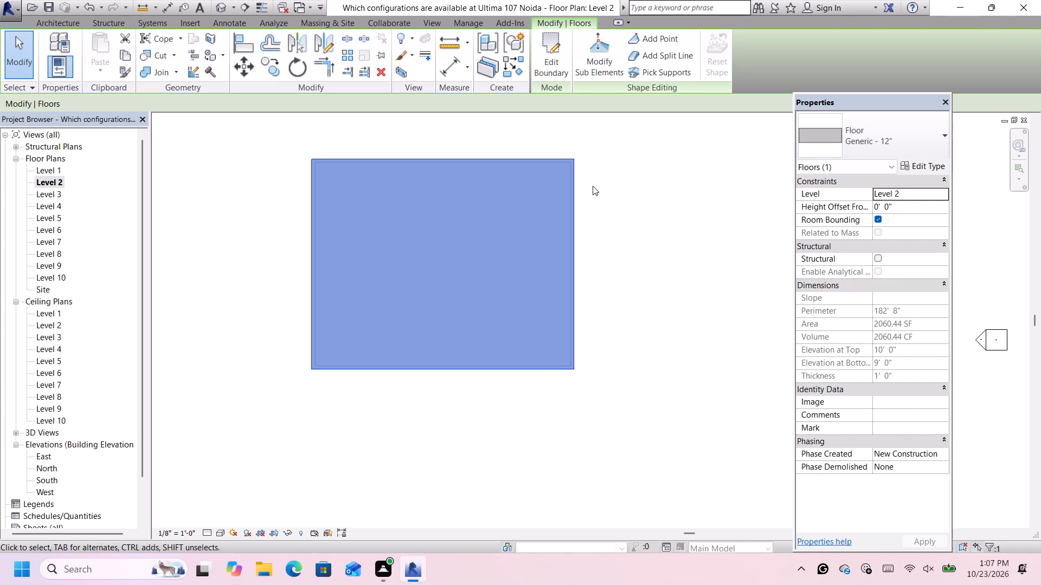
click(590, 179)
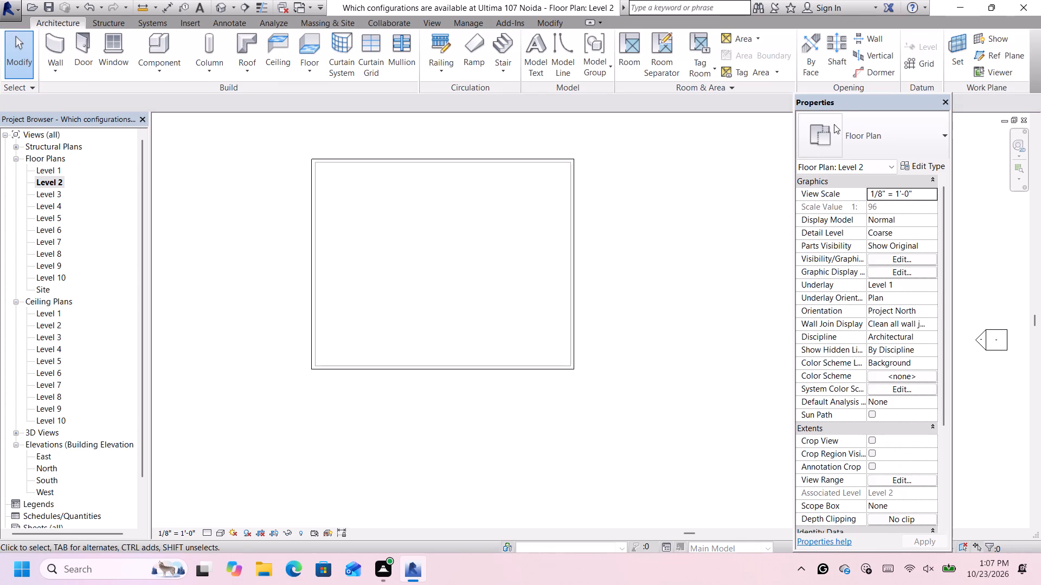
Open the default 3D view of the building, with the Properties palette floating clear of the Project Browser.
drag(846, 100, 810, 108)
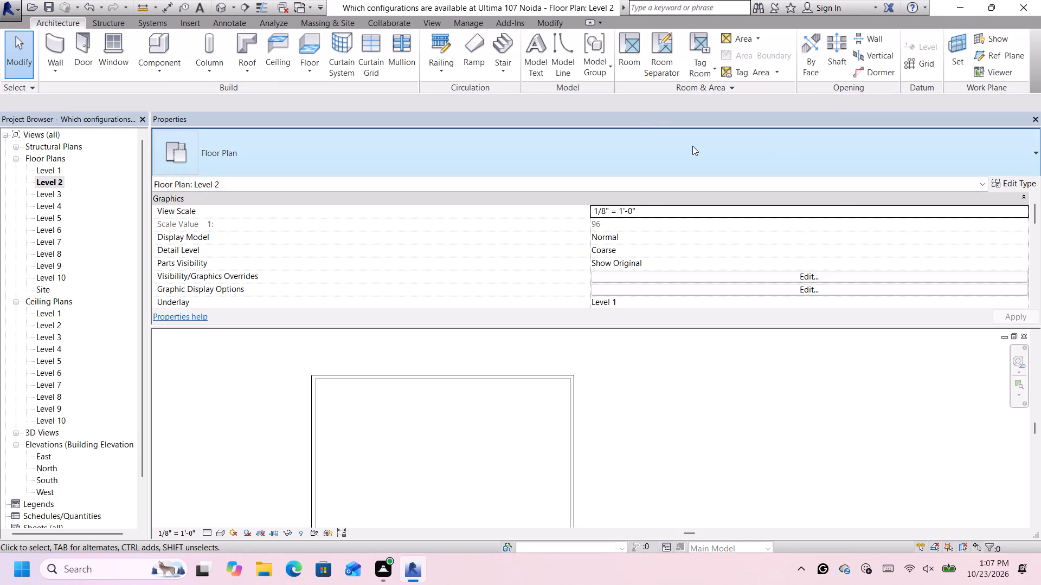
drag(650, 123, 704, 112)
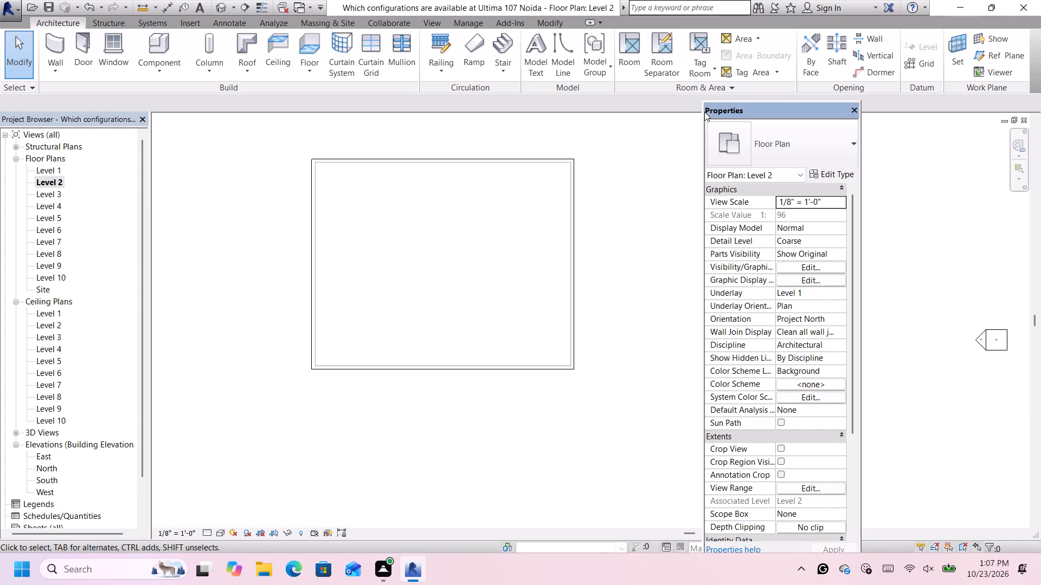
click(219, 6)
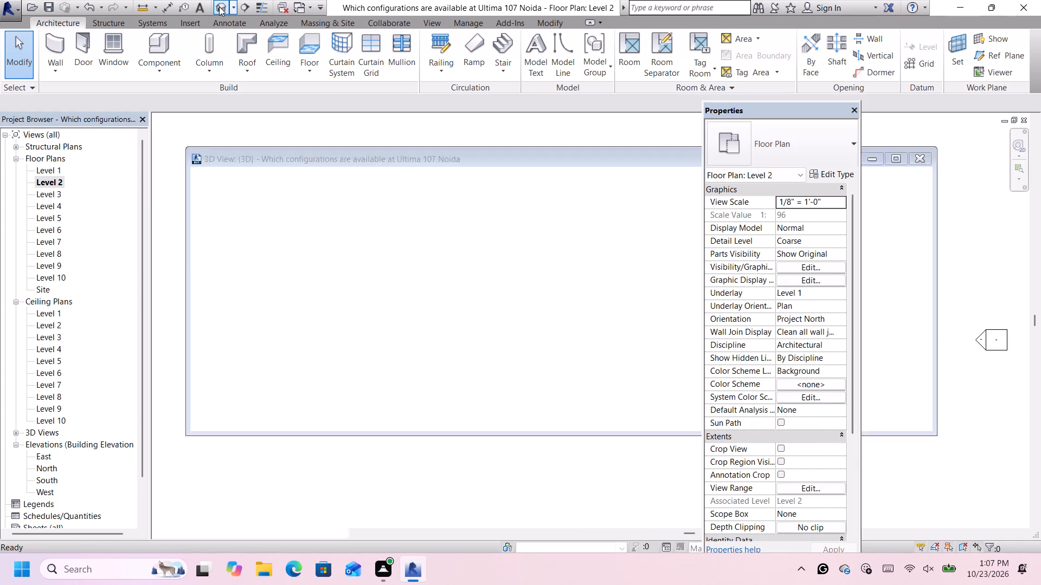
scroll(453, 306, down, 1)
scroll(579, 391, up, 1)
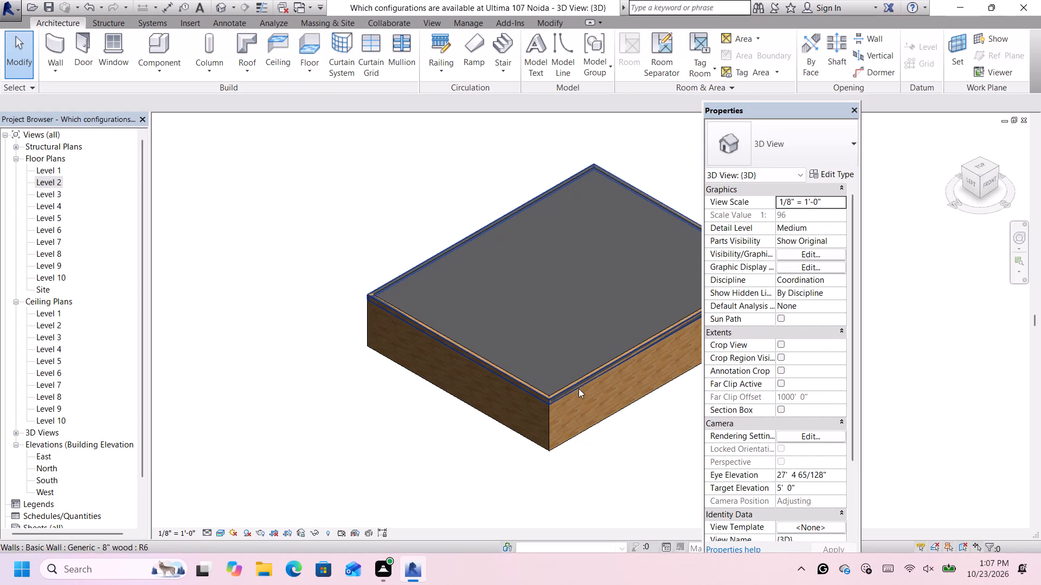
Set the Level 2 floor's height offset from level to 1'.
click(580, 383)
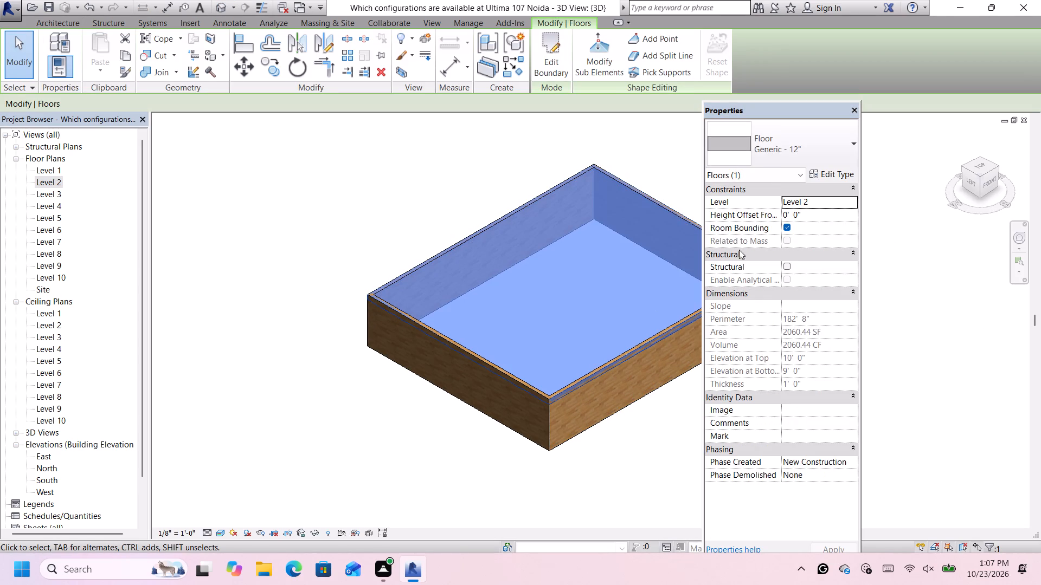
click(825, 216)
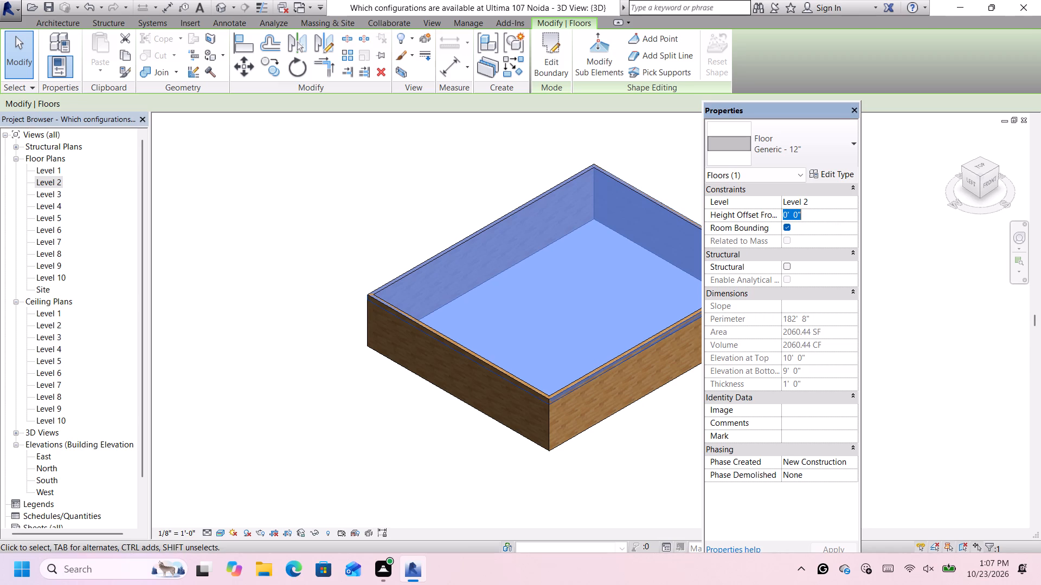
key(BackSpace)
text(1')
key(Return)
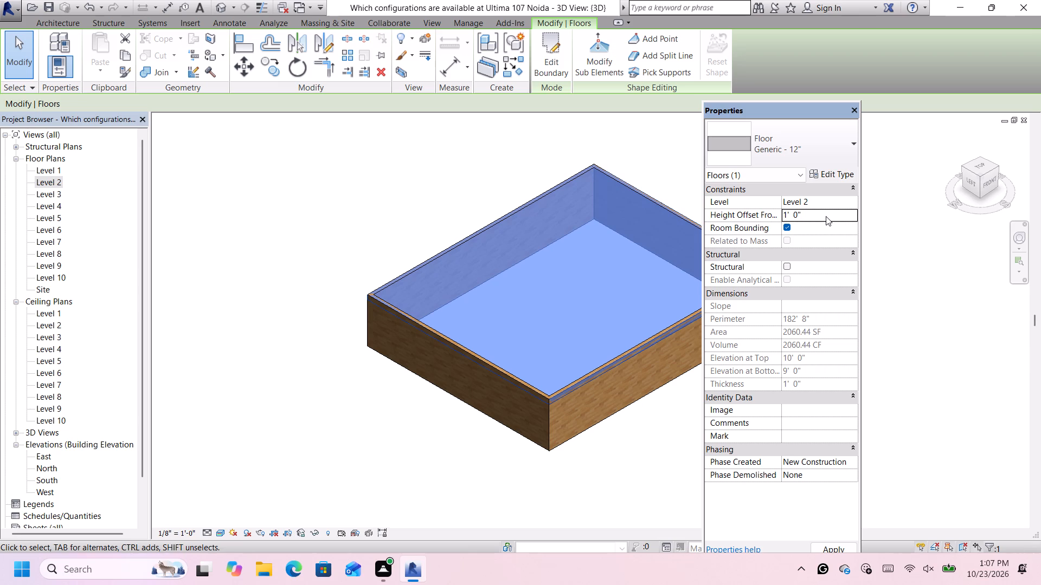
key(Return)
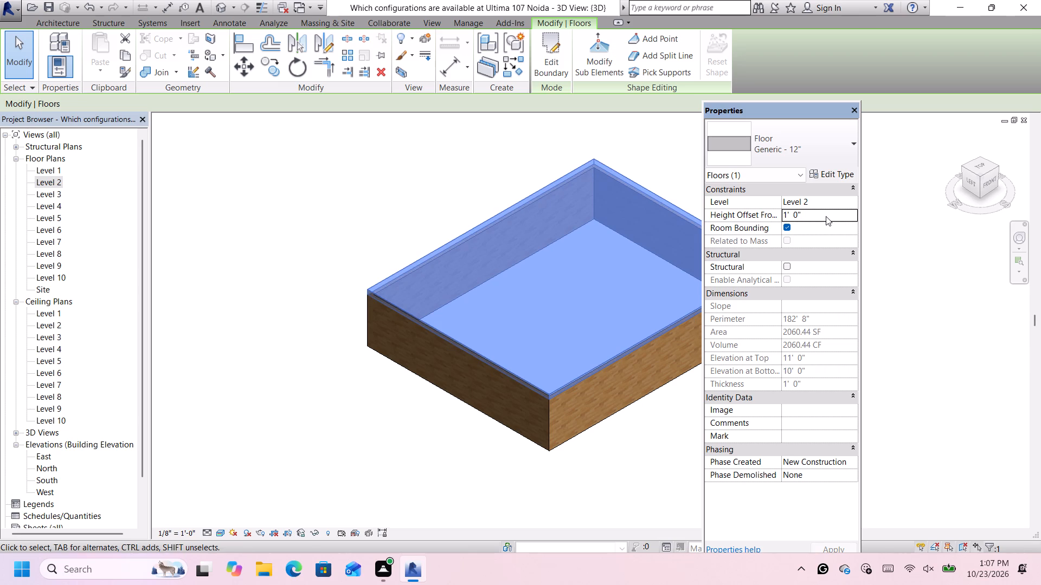
Duplicate the selected Level 2 floor's type under the name Generic - 3'.
scroll(595, 406, up, 5)
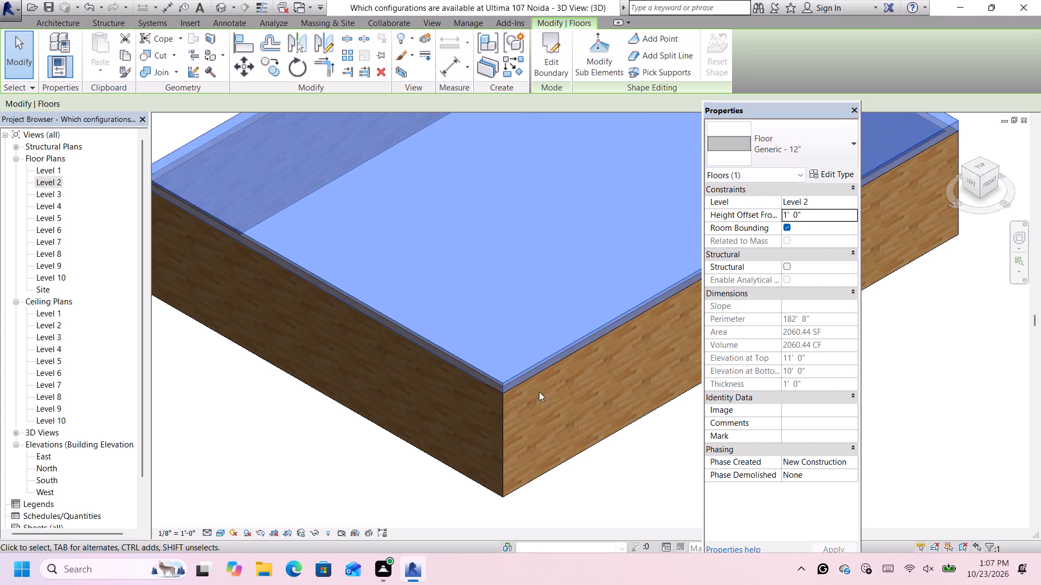
scroll(497, 382, up, 5)
scroll(496, 381, down, 1)
scroll(507, 394, up, 5)
scroll(508, 402, down, 13)
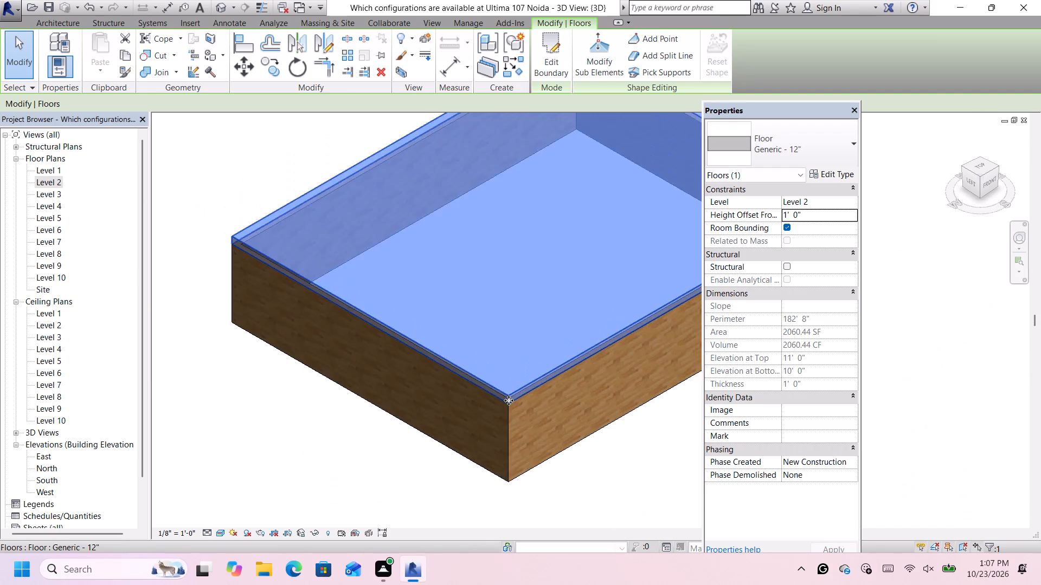
scroll(509, 400, down, 4)
click(824, 177)
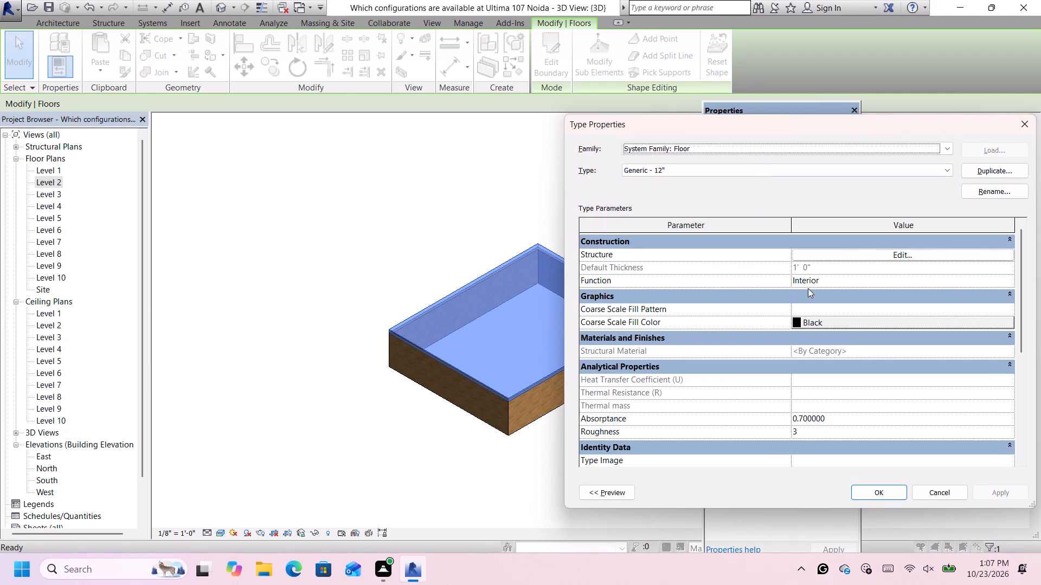
click(1005, 166)
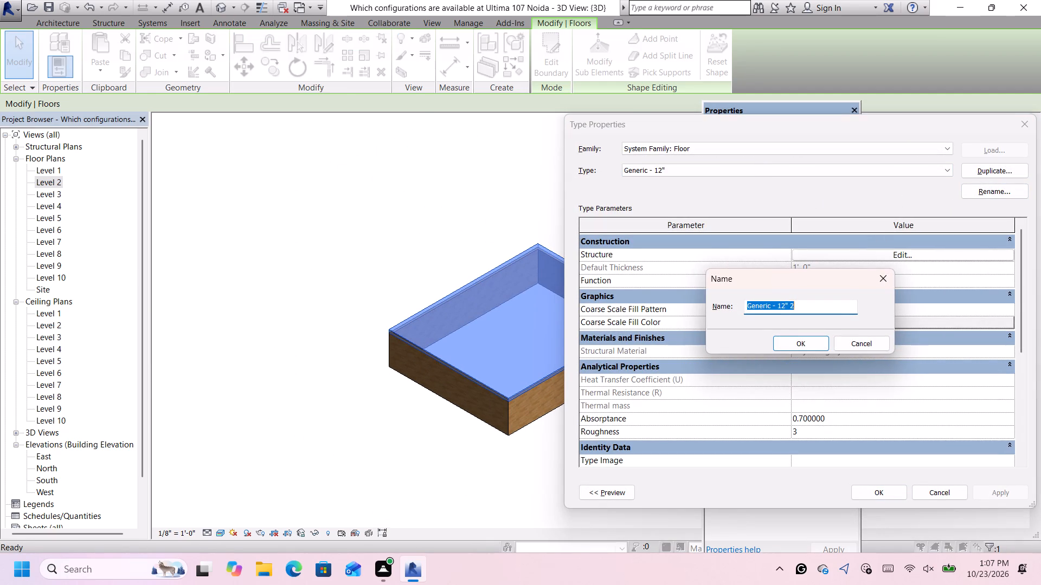
click(811, 311)
key(BackSpace)
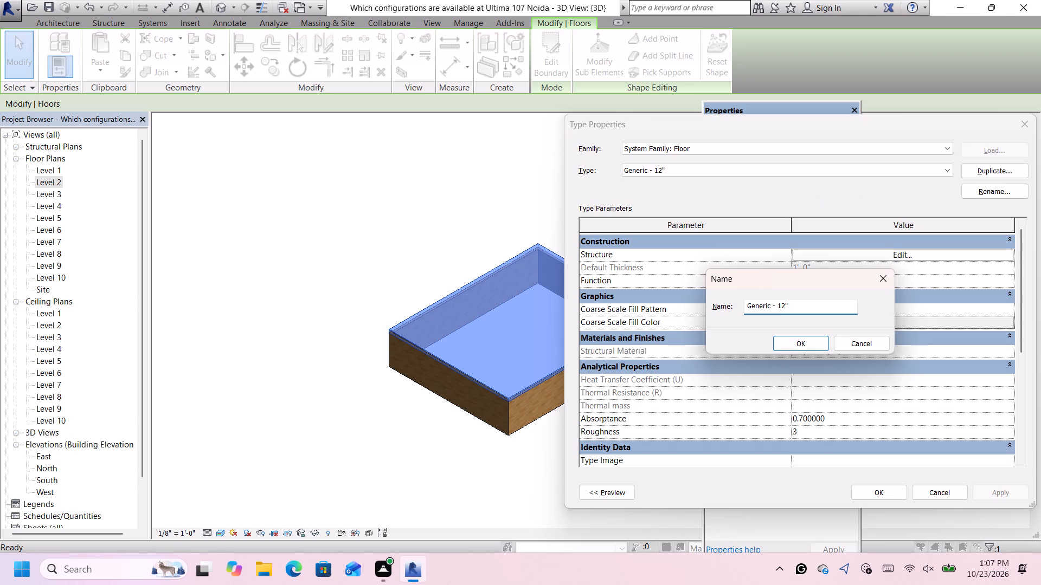
key(BackSpace)
key(BackSpace)
key(BackSpace)
key(BackSpace)
text(3')
key(Return)
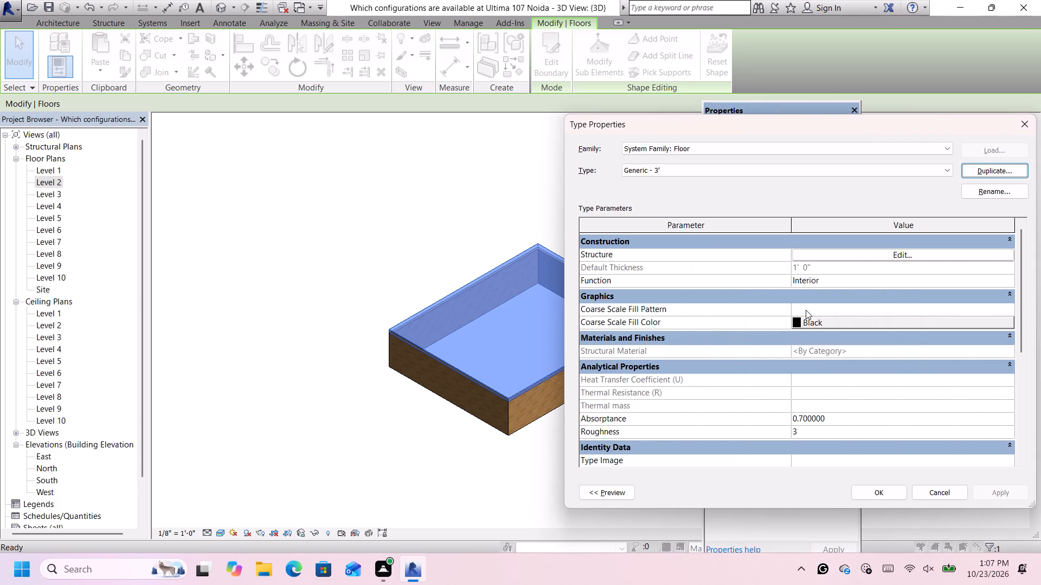
Set the structure layer thickness of the Generic - 3' floor type to 3'.
click(918, 252)
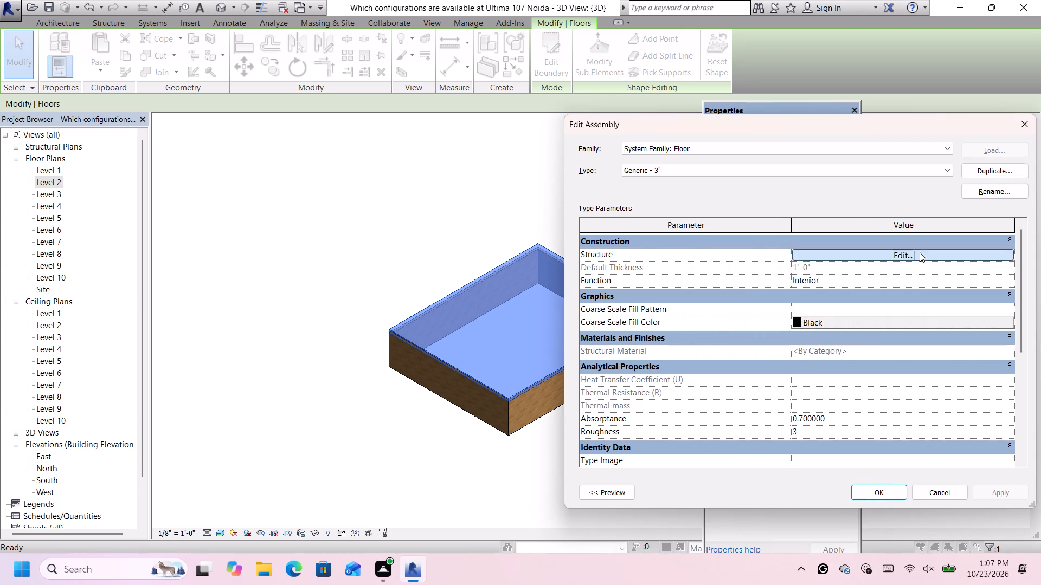
click(811, 249)
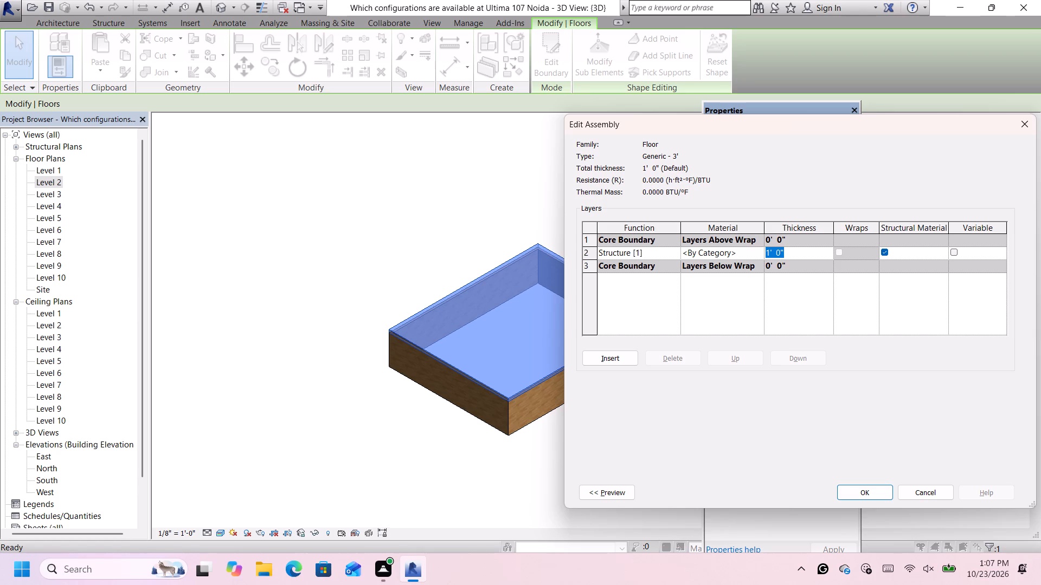
key(BackSpace)
text(3')
key(Return)
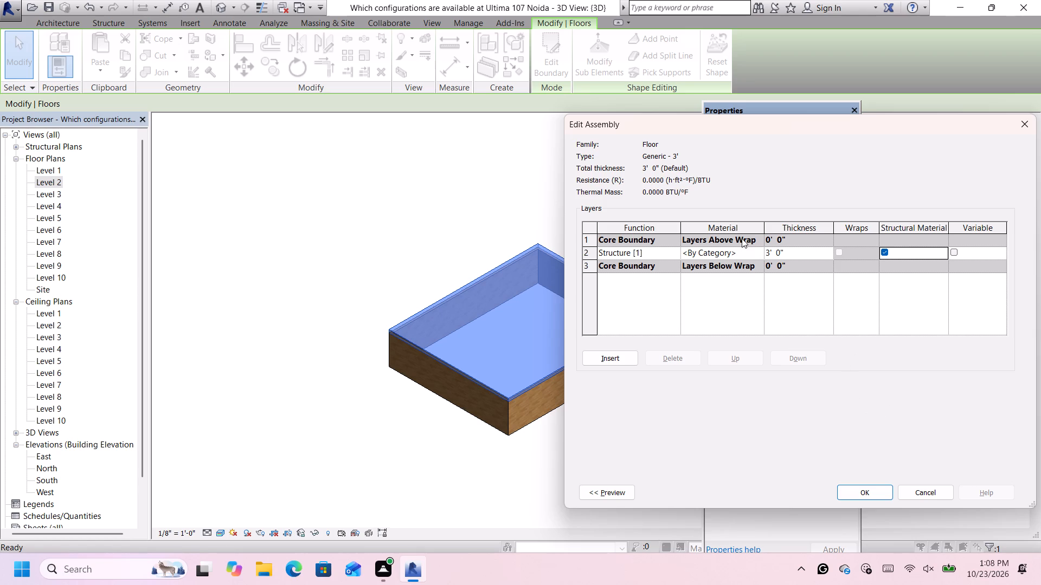
Assign the Cherry material, with its Beechwood - Natural appearance, to the floor's structure layer and apply the type changes.
click(756, 251)
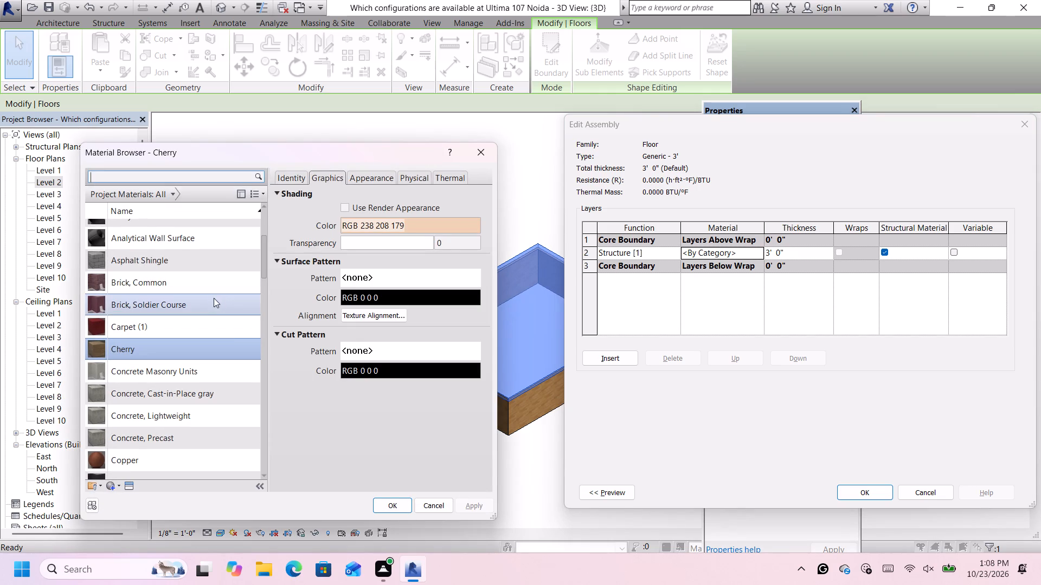
click(361, 176)
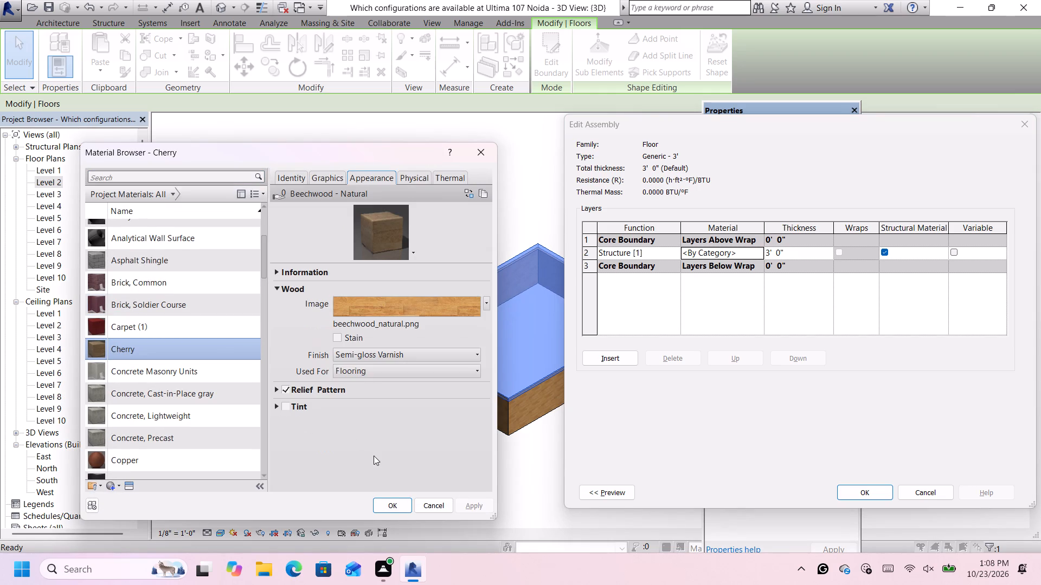
click(400, 503)
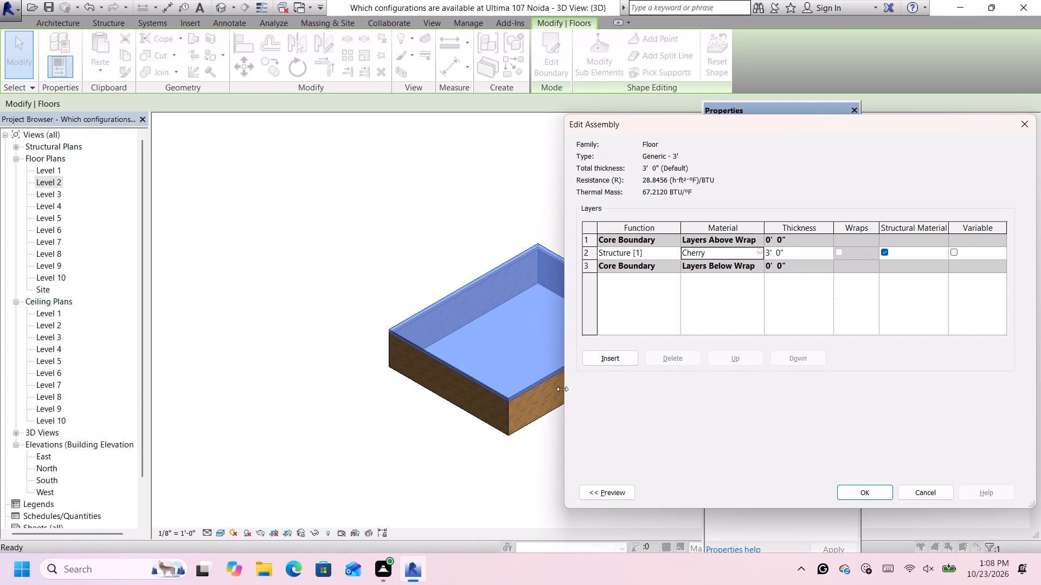
click(851, 491)
click(851, 491)
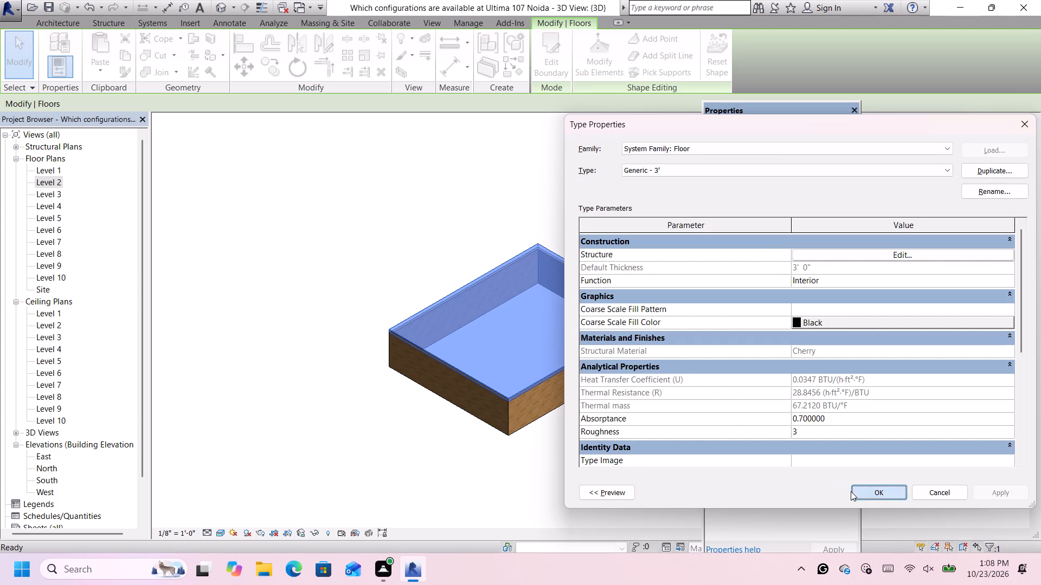
click(574, 481)
Set the Level 2 floor's height offset from level to 3'.
scroll(552, 391, up, 4)
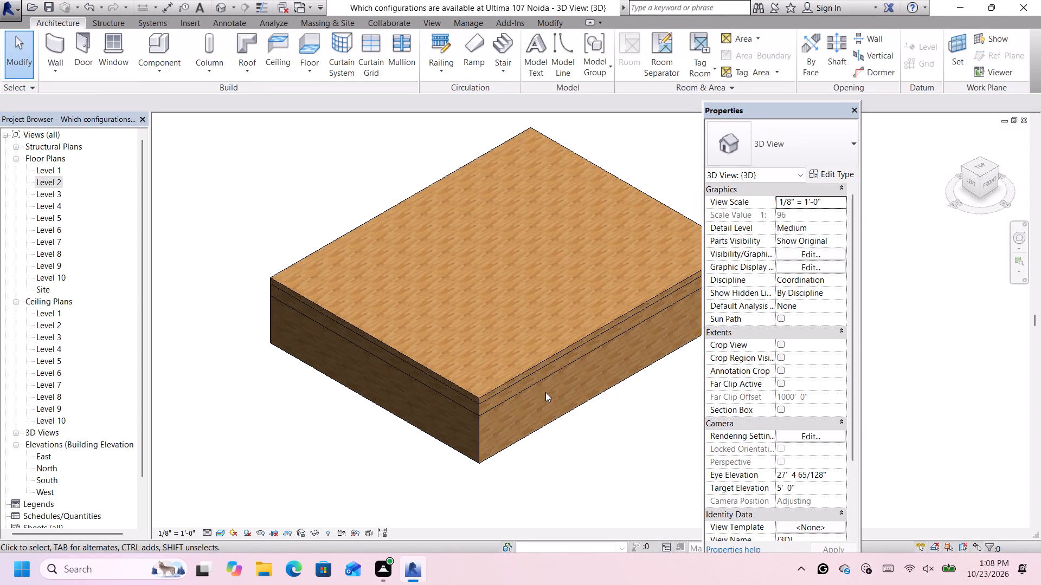
click(541, 363)
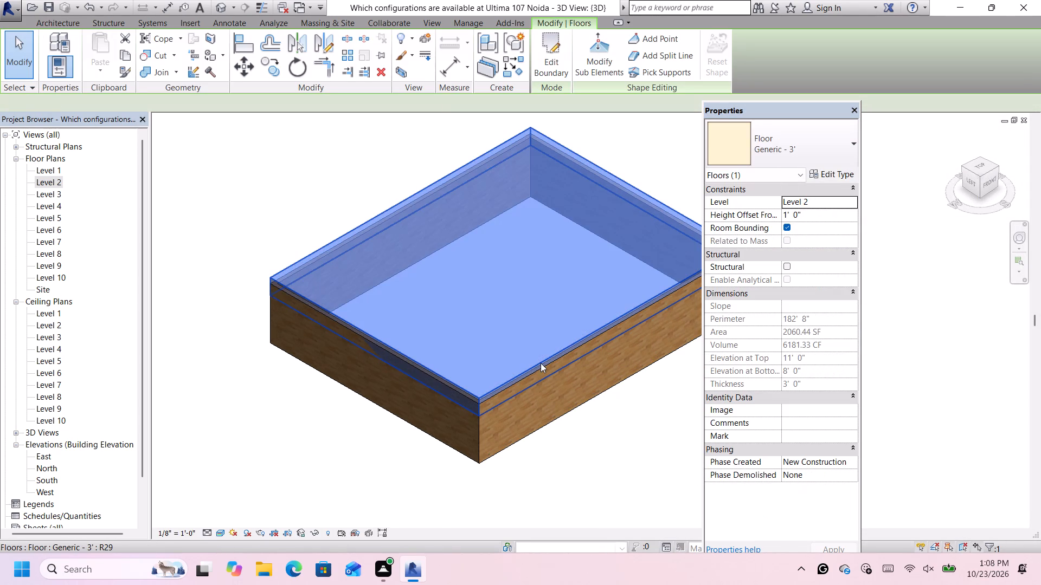
click(826, 214)
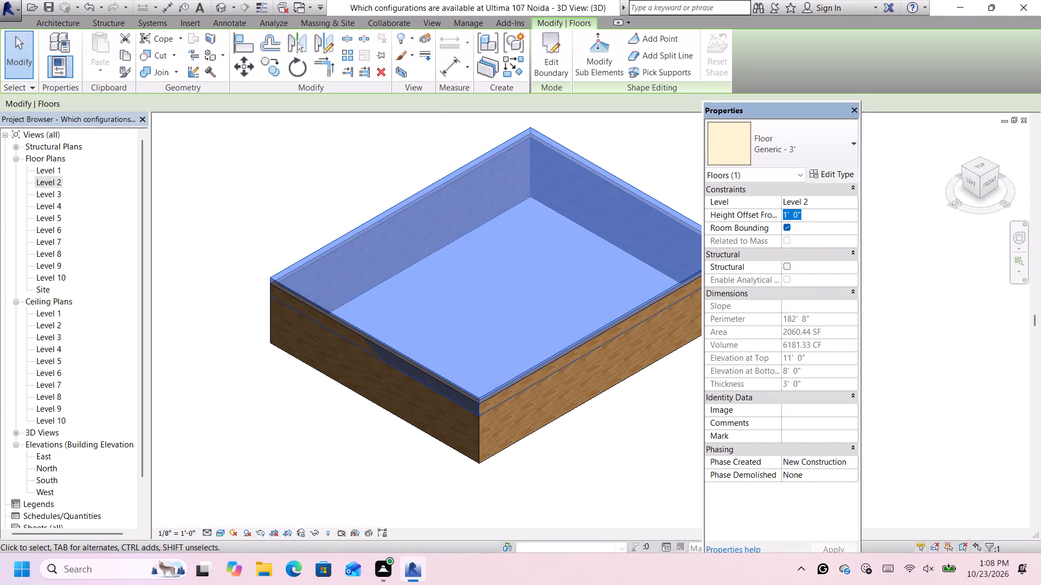
key(BackSpace)
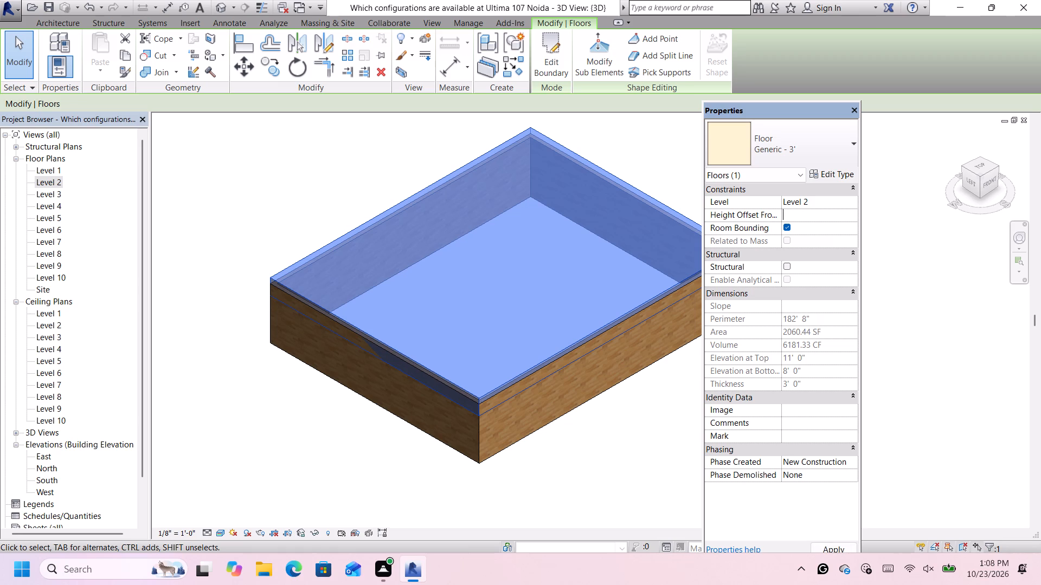
key(3)
key(apostrophe)
key(Return)
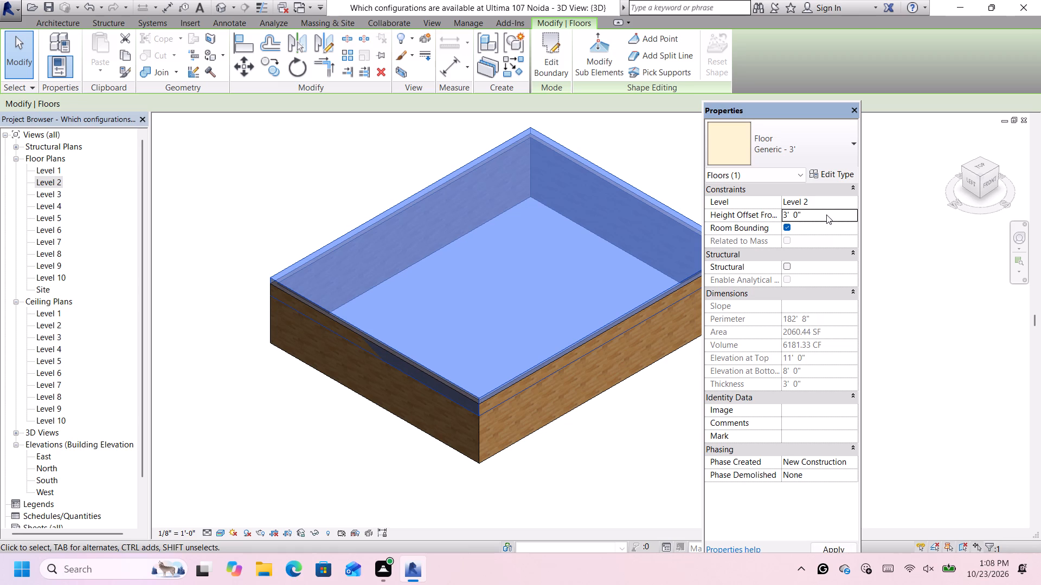
key(Return)
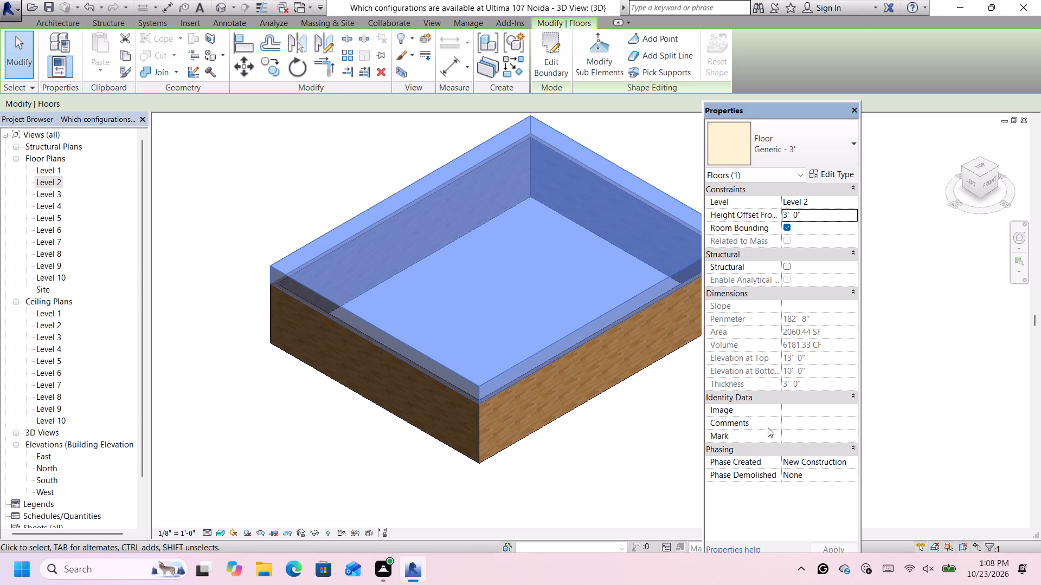
click(679, 447)
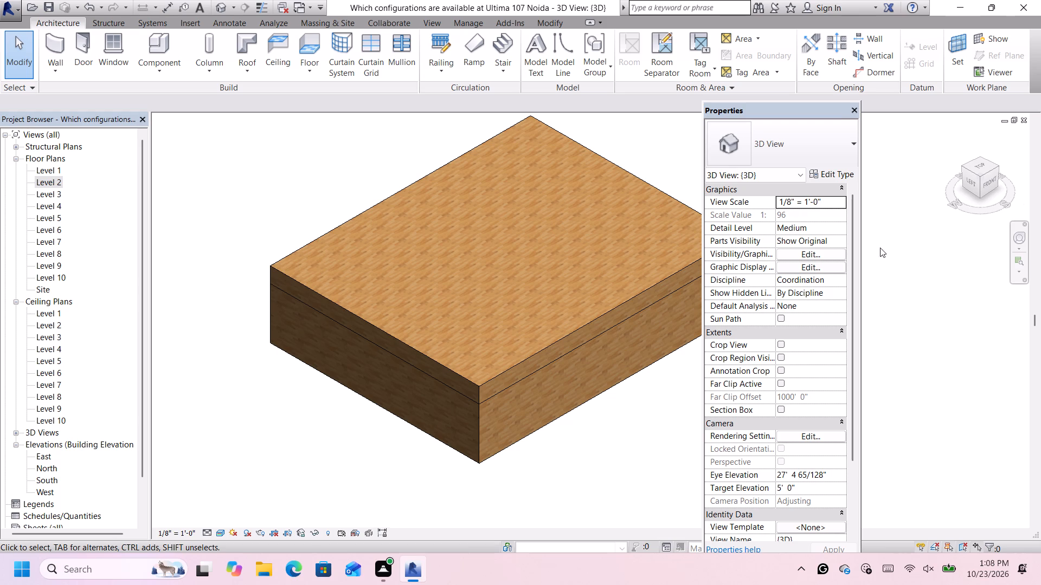
From a front view of the model, open the appearance asset library for the Cherry material in the Generic - 3' floor's structure layer.
click(987, 181)
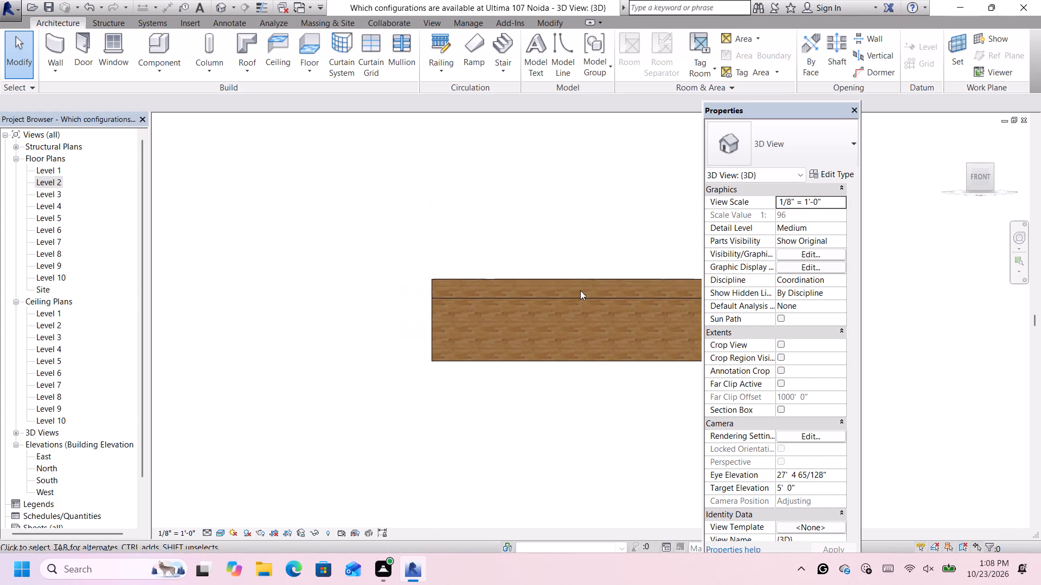
scroll(573, 292, up, 3)
scroll(573, 292, down, 12)
scroll(626, 279, up, 10)
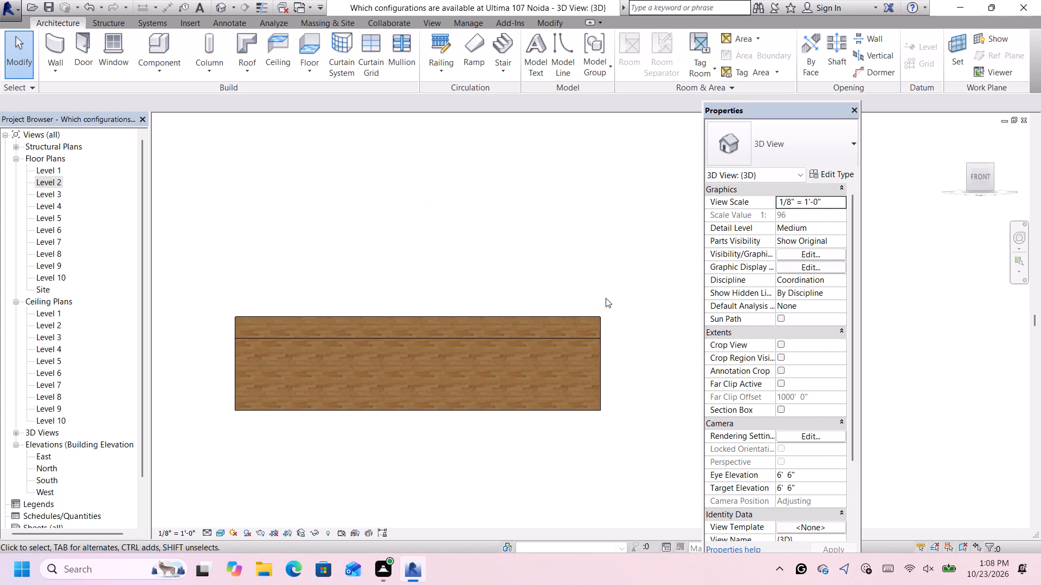
scroll(313, 328, down, 2)
scroll(242, 321, up, 4)
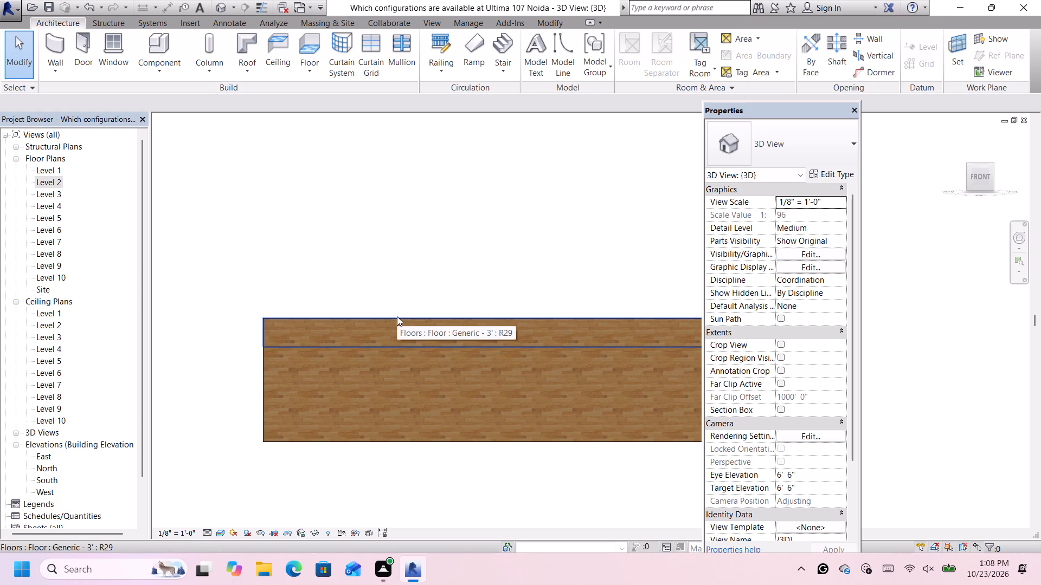
click(397, 317)
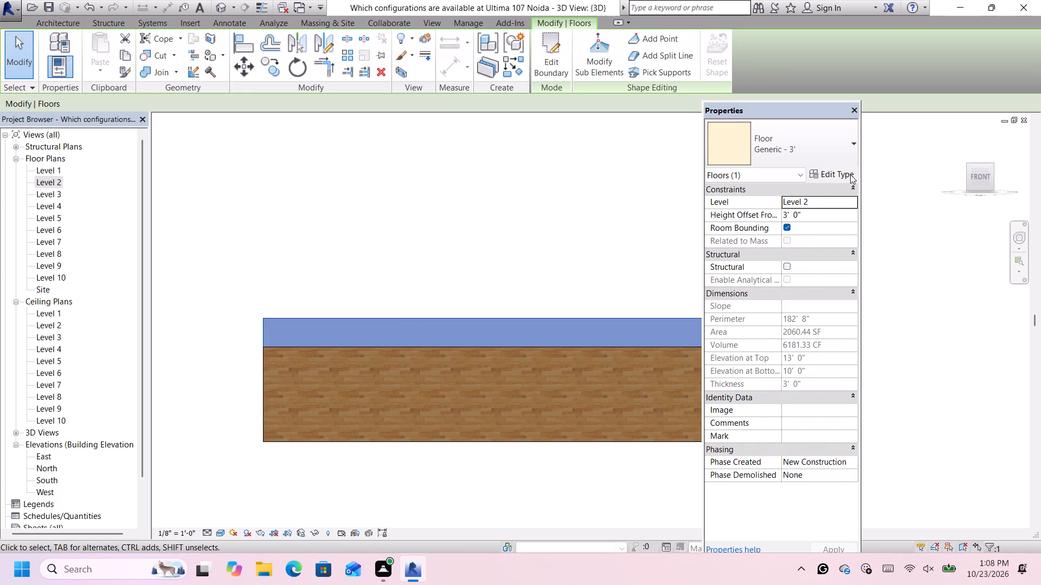
click(843, 173)
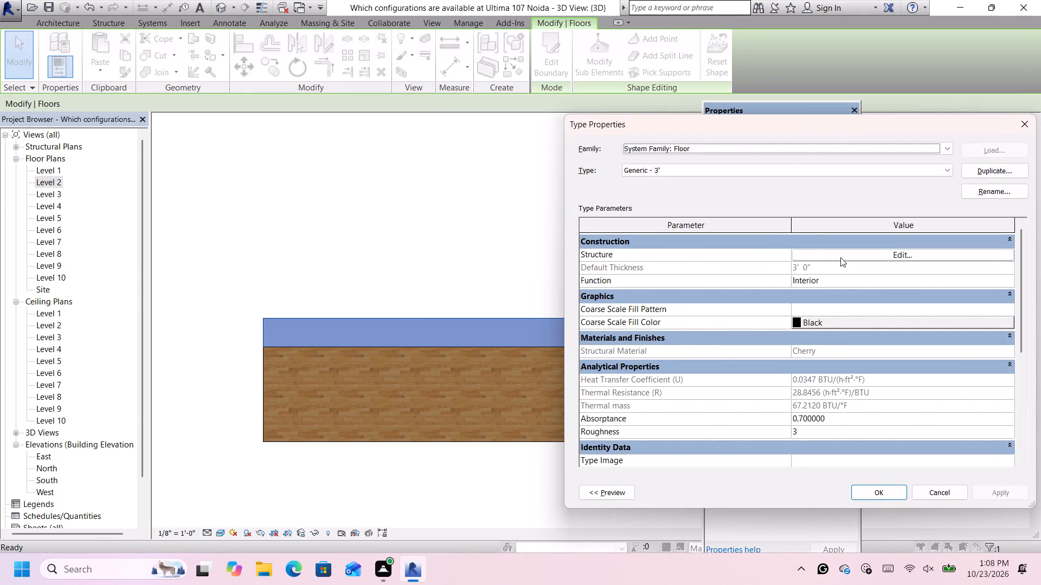
click(844, 251)
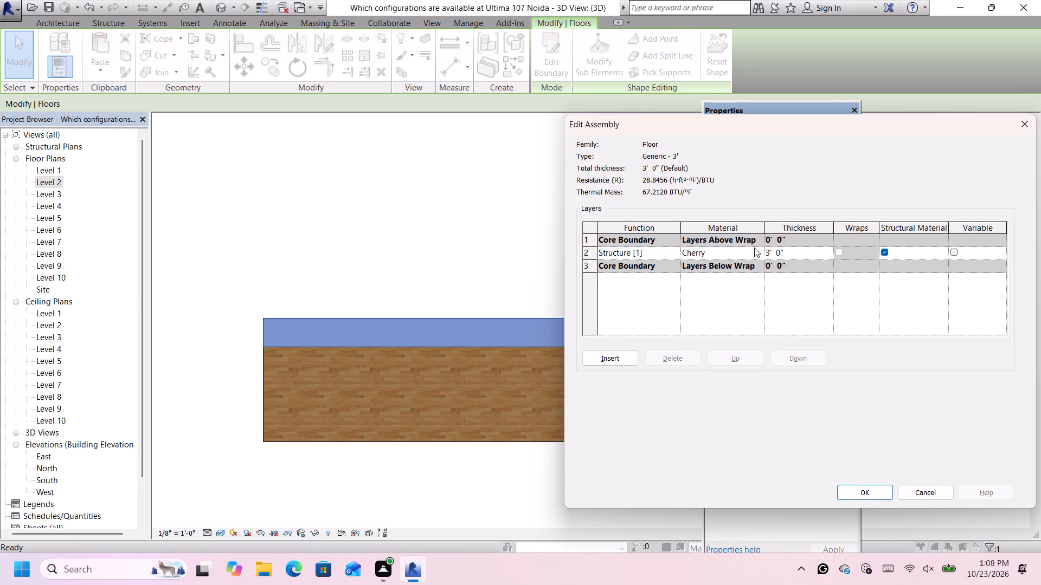
click(760, 254)
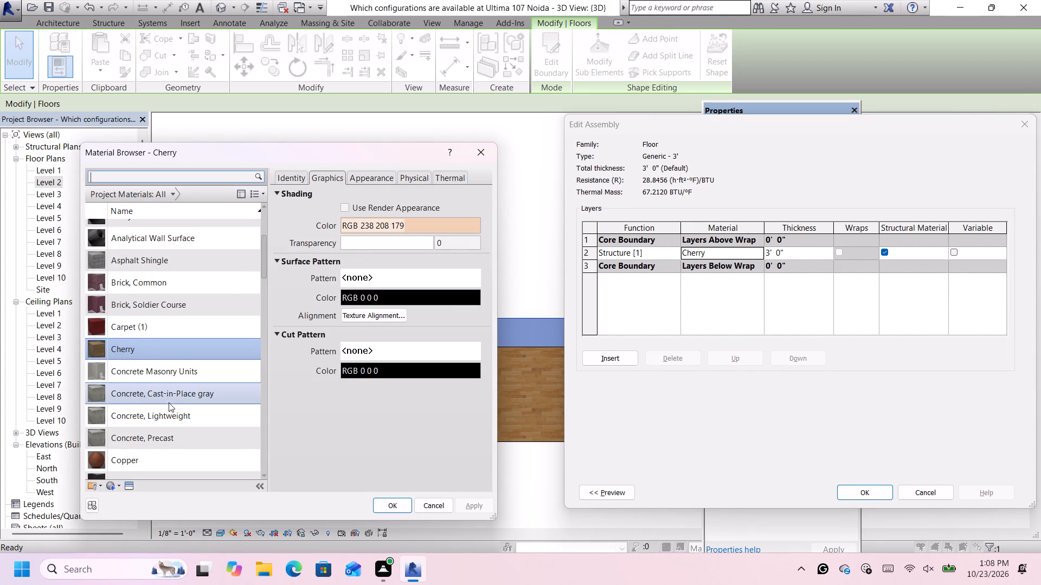
click(128, 484)
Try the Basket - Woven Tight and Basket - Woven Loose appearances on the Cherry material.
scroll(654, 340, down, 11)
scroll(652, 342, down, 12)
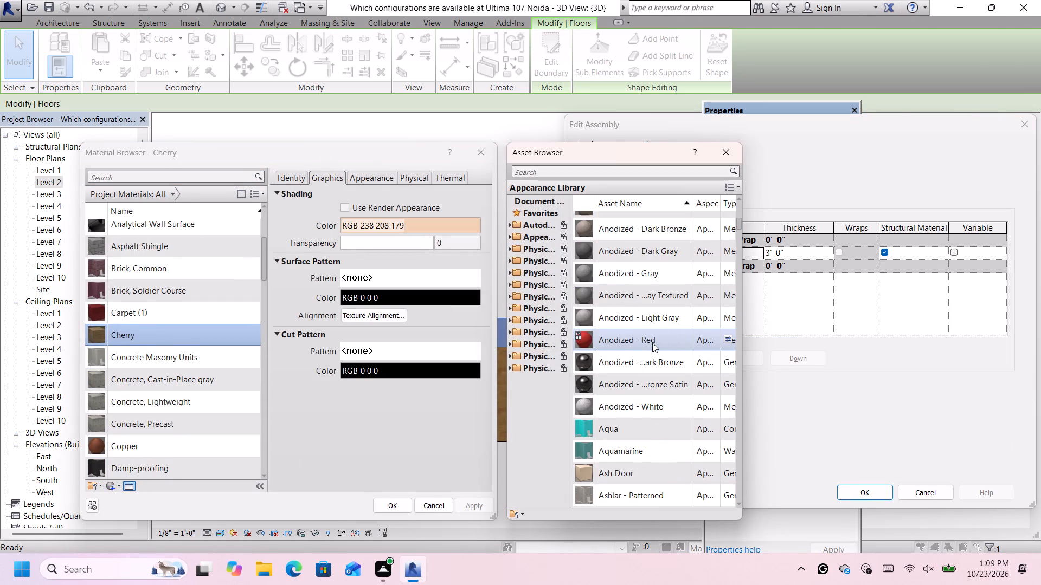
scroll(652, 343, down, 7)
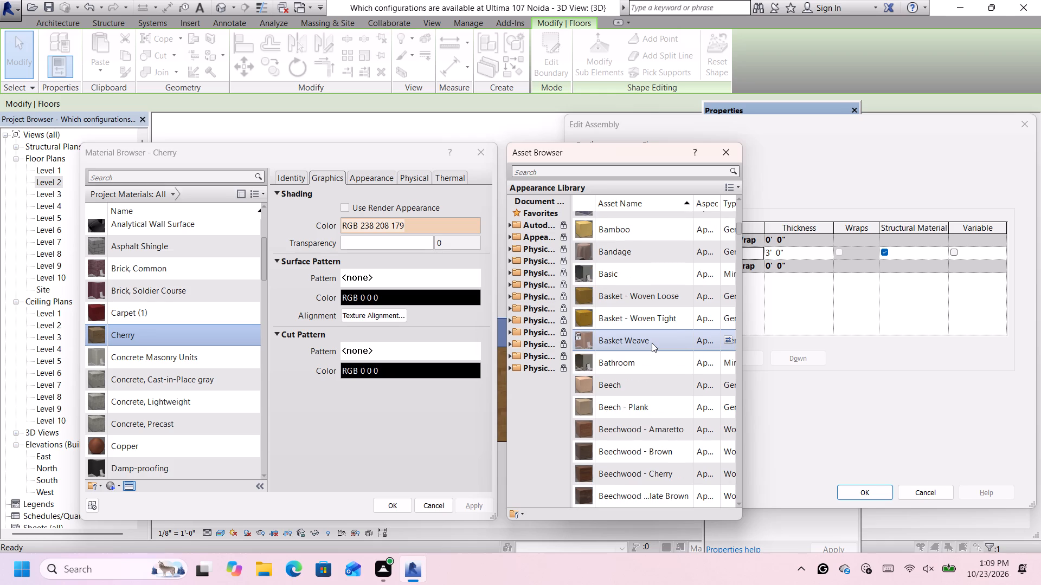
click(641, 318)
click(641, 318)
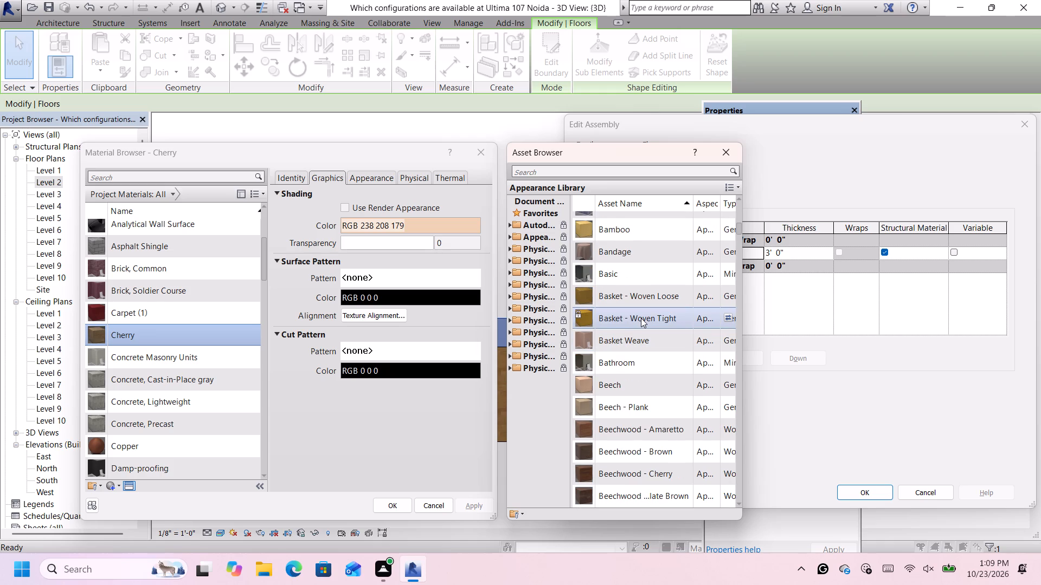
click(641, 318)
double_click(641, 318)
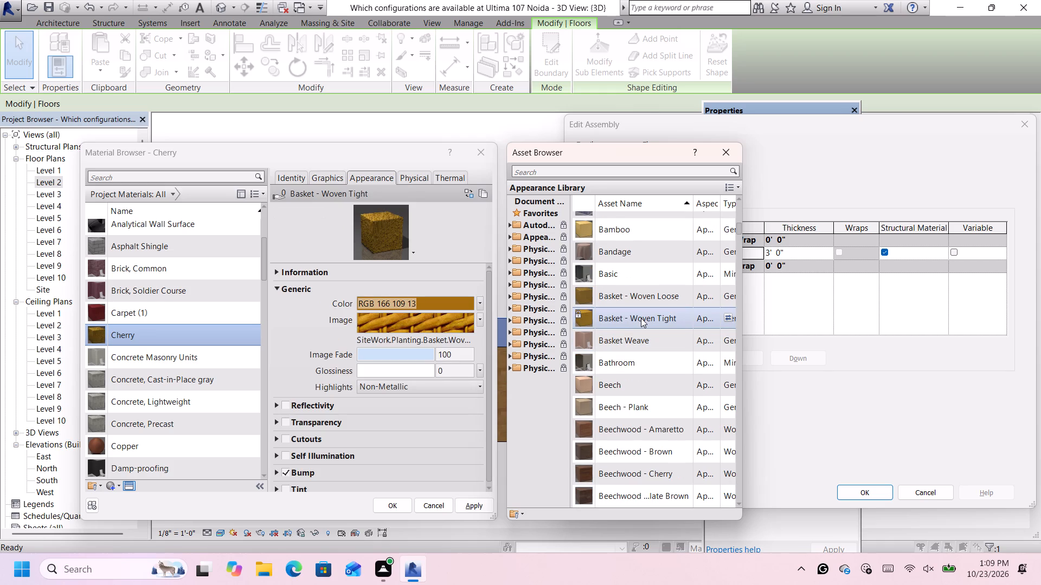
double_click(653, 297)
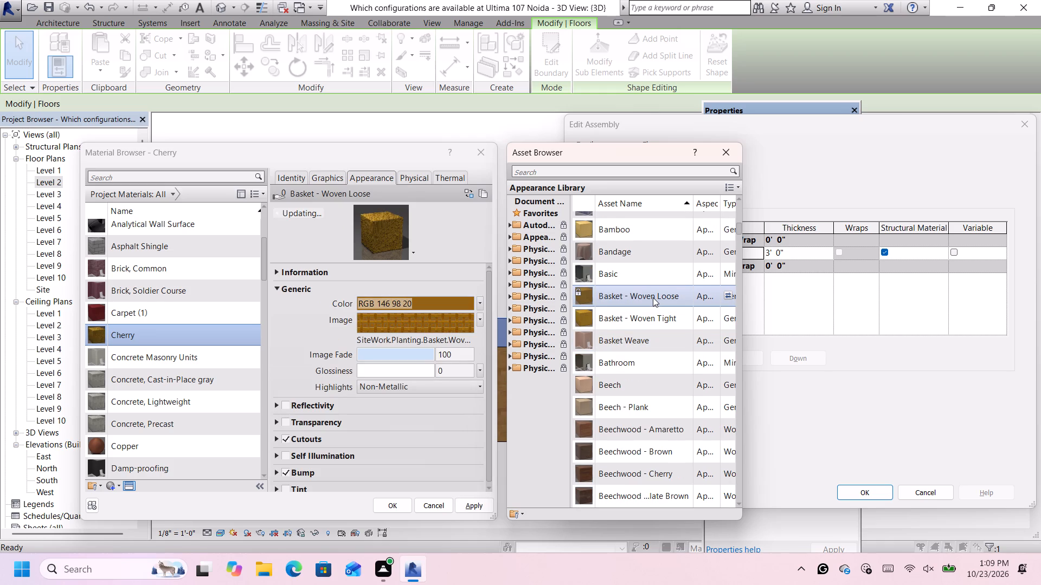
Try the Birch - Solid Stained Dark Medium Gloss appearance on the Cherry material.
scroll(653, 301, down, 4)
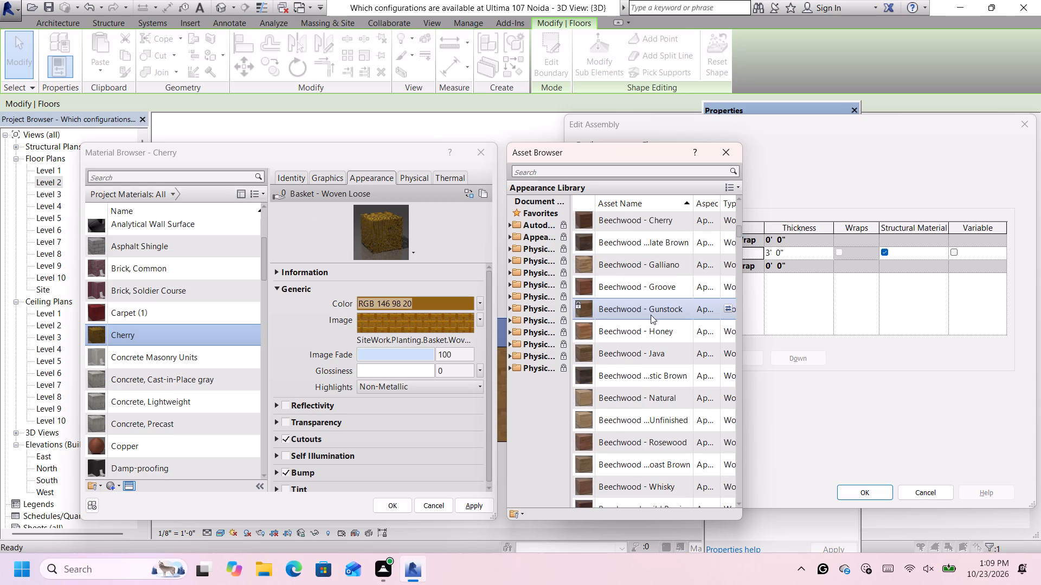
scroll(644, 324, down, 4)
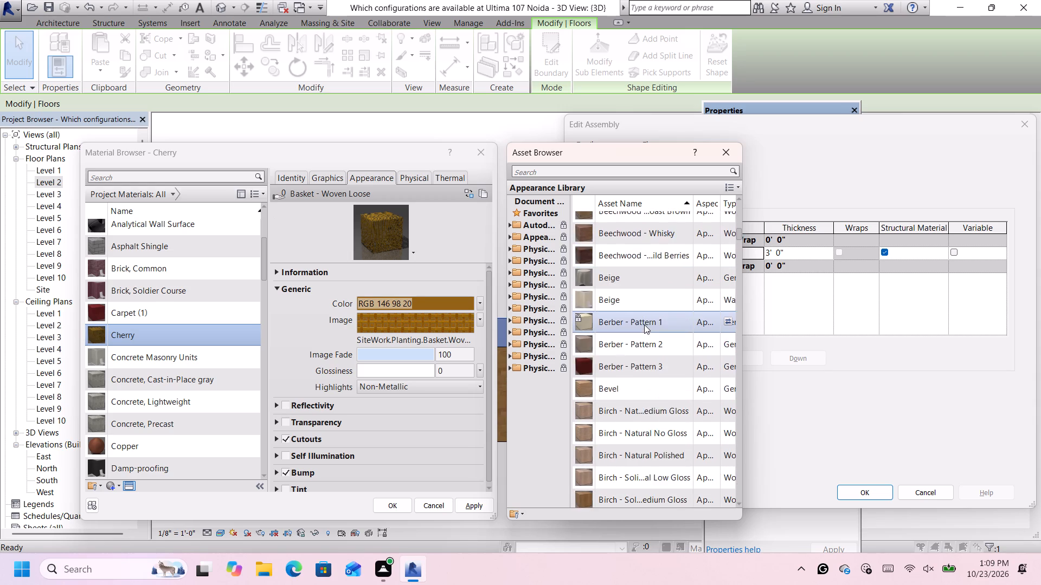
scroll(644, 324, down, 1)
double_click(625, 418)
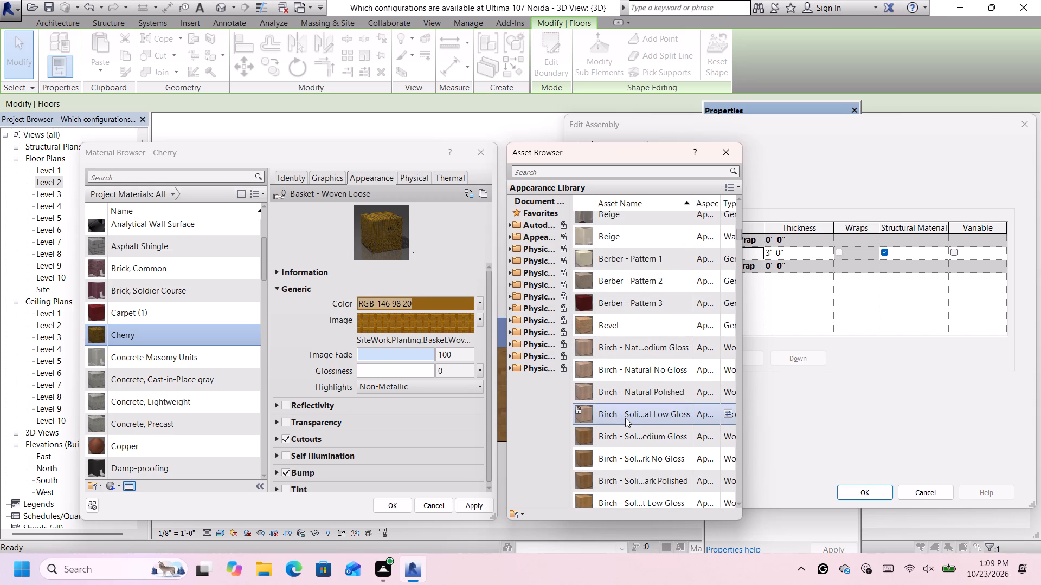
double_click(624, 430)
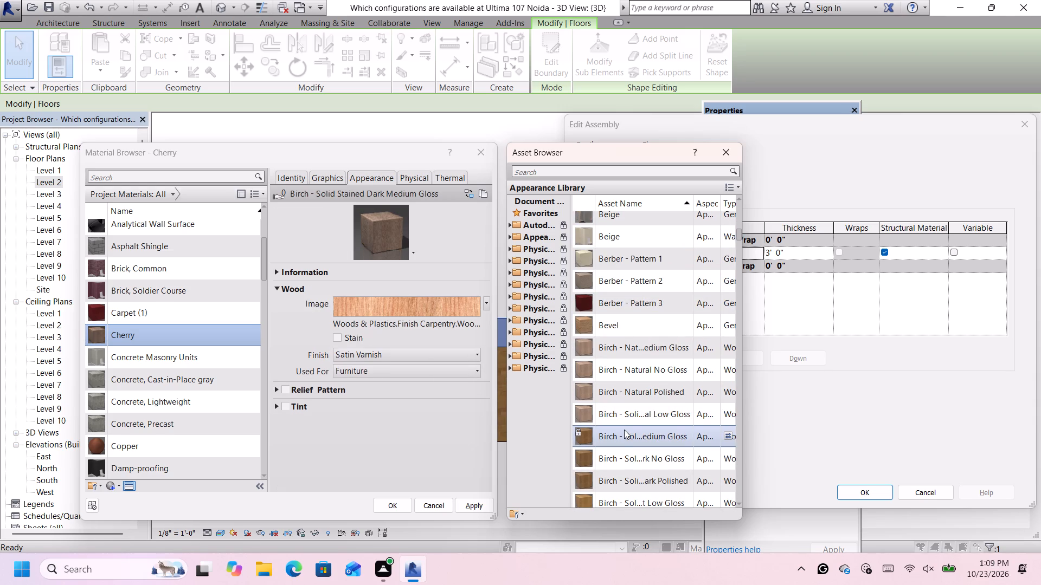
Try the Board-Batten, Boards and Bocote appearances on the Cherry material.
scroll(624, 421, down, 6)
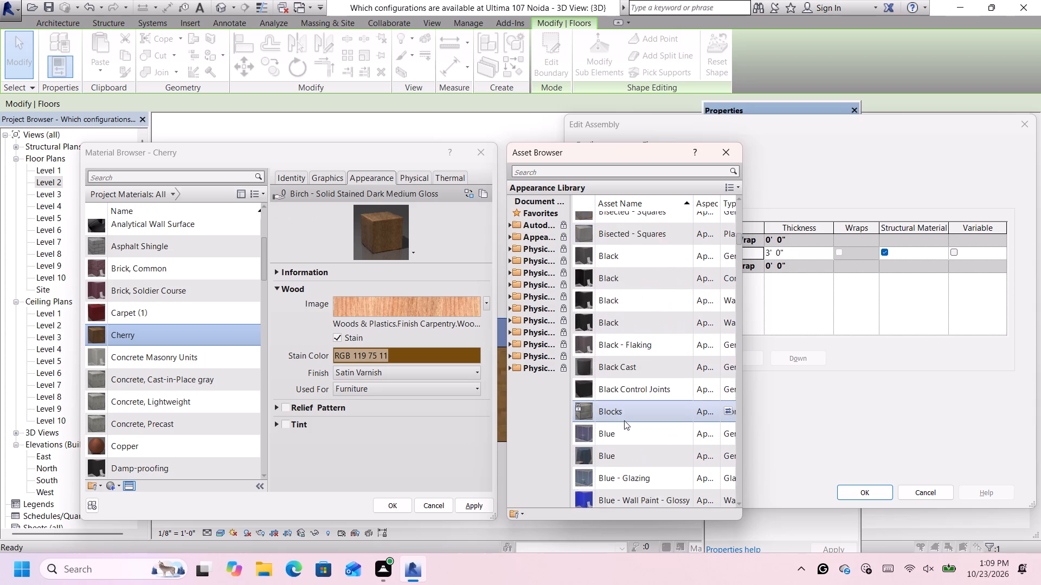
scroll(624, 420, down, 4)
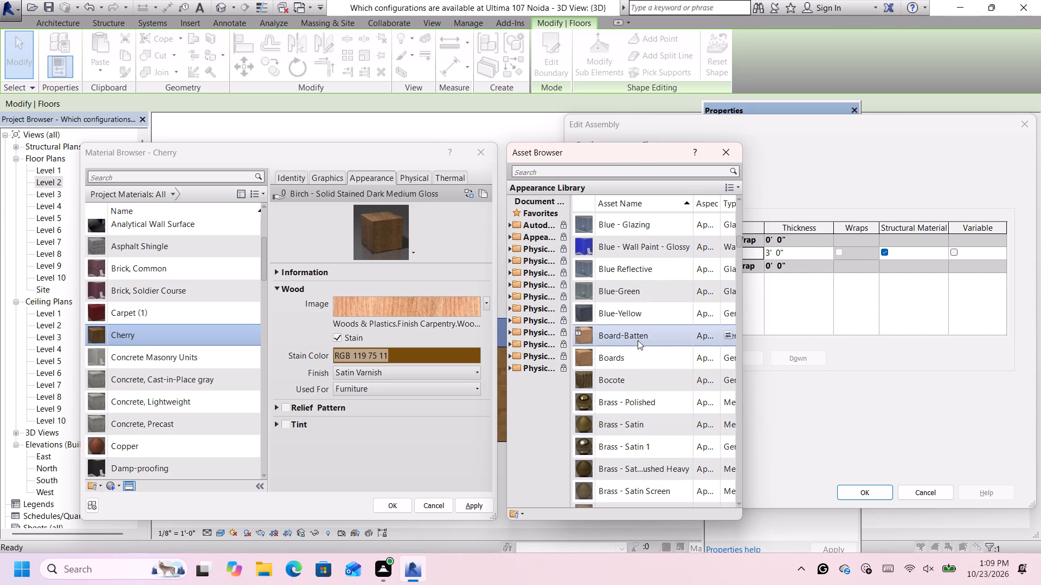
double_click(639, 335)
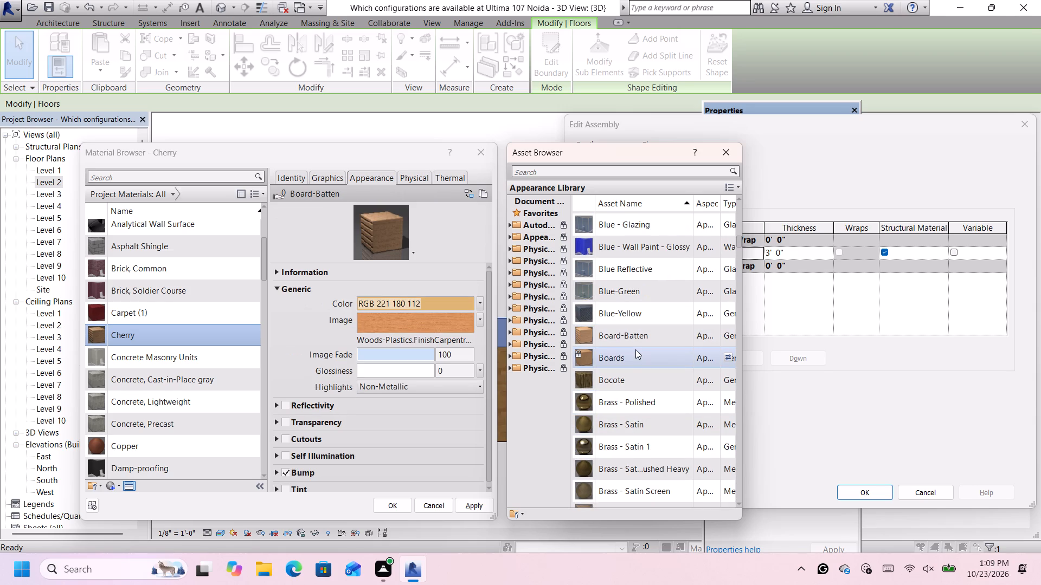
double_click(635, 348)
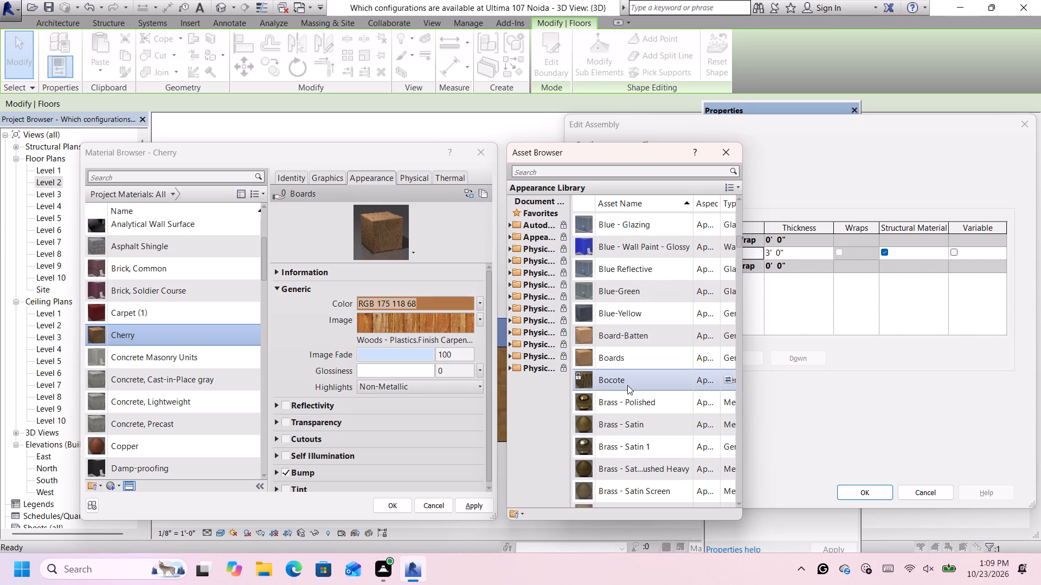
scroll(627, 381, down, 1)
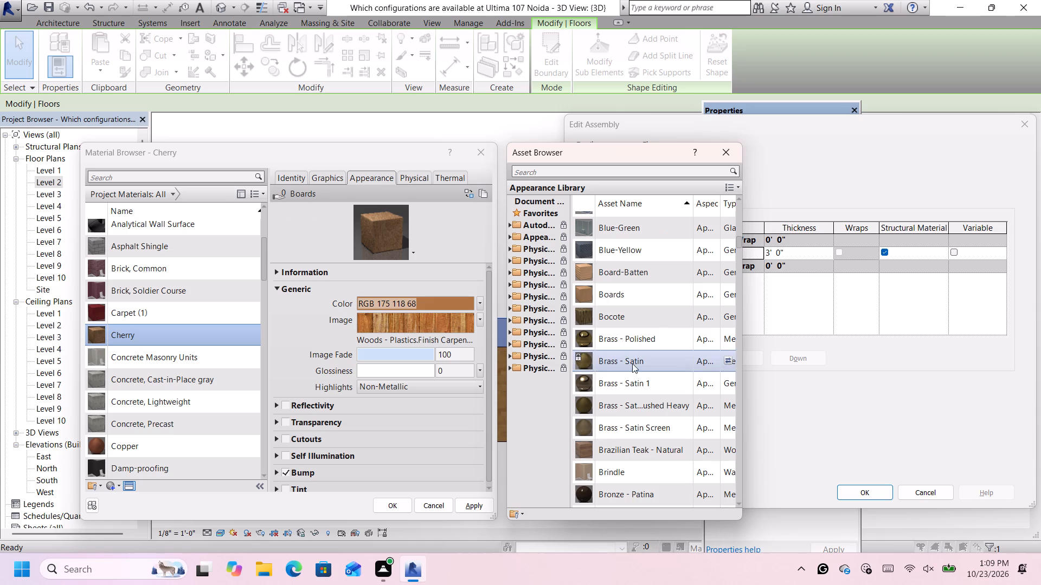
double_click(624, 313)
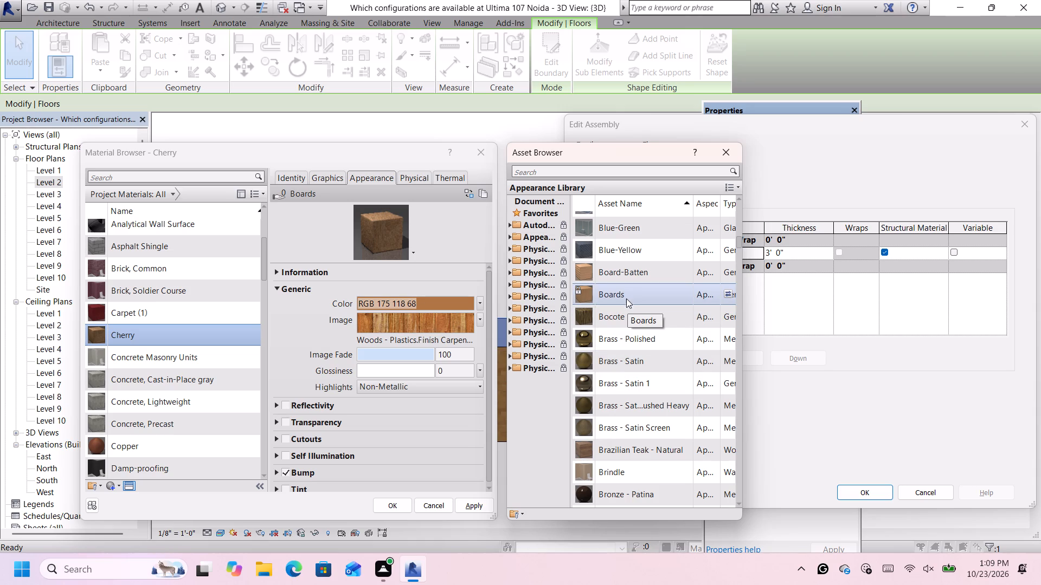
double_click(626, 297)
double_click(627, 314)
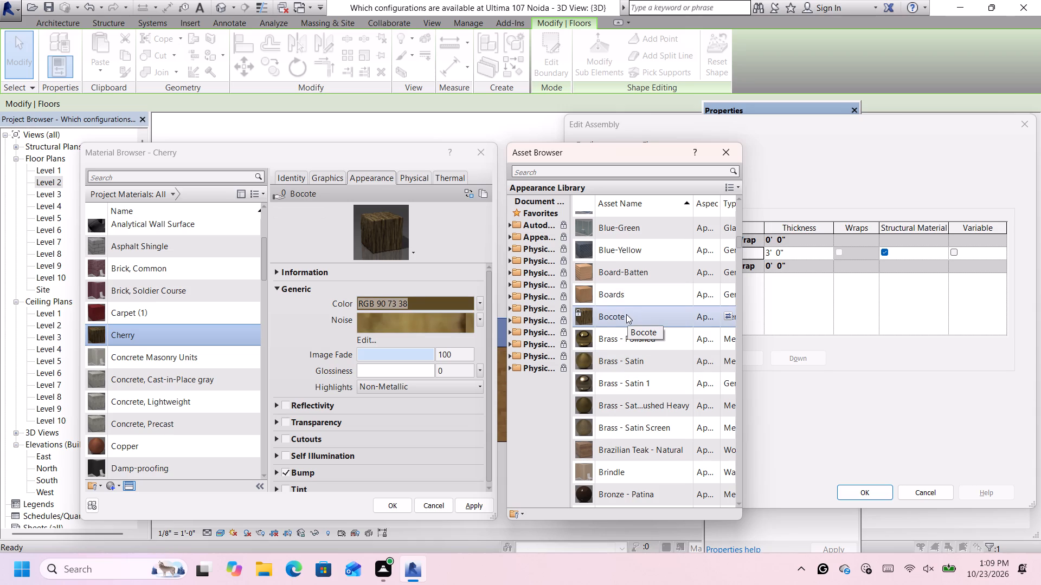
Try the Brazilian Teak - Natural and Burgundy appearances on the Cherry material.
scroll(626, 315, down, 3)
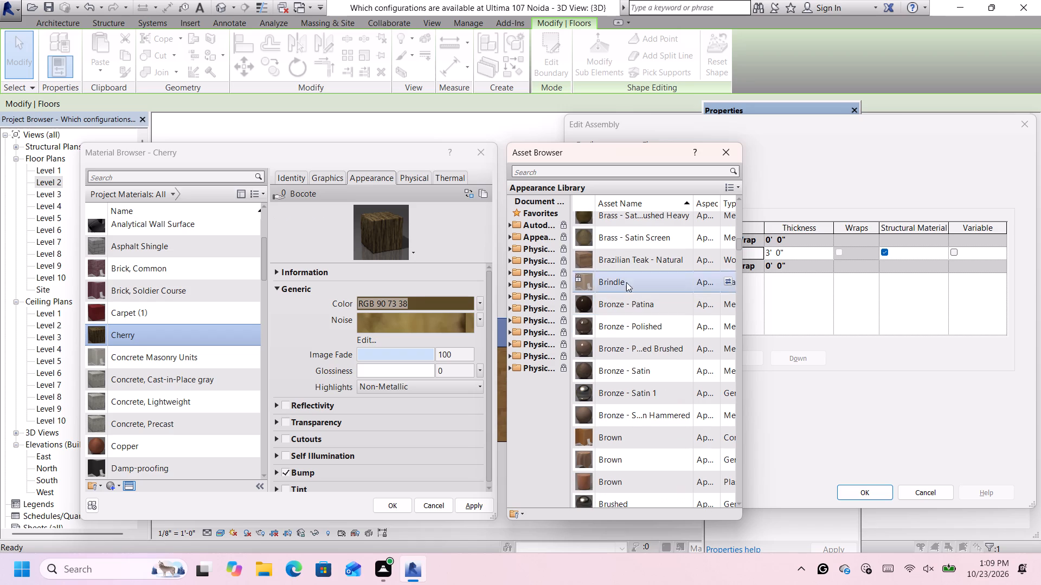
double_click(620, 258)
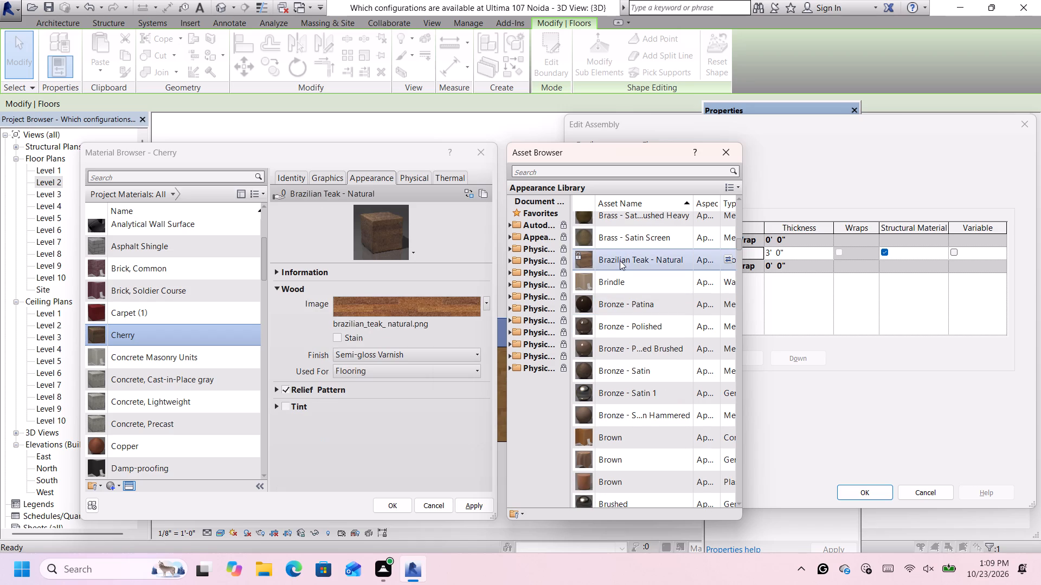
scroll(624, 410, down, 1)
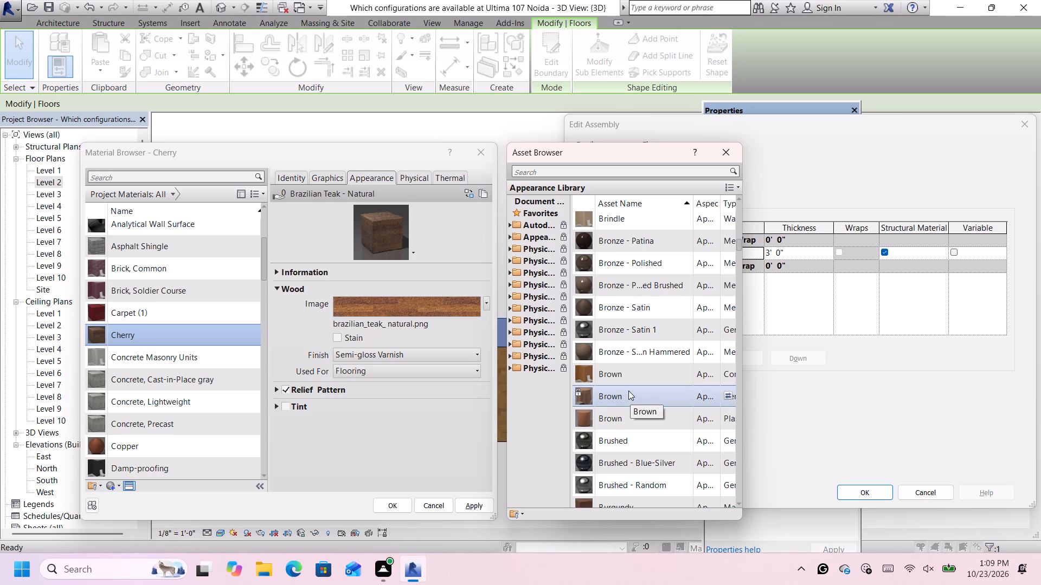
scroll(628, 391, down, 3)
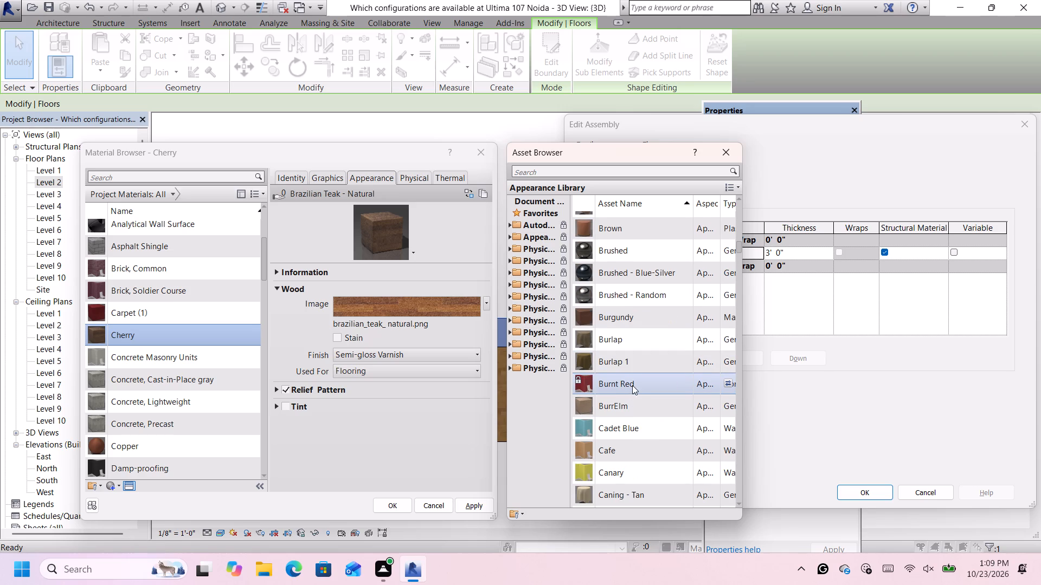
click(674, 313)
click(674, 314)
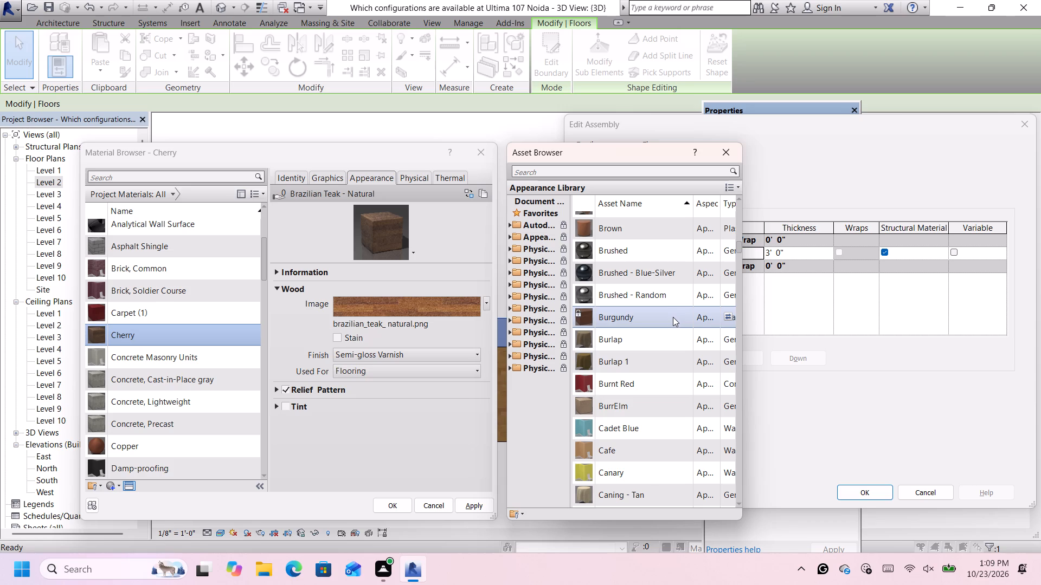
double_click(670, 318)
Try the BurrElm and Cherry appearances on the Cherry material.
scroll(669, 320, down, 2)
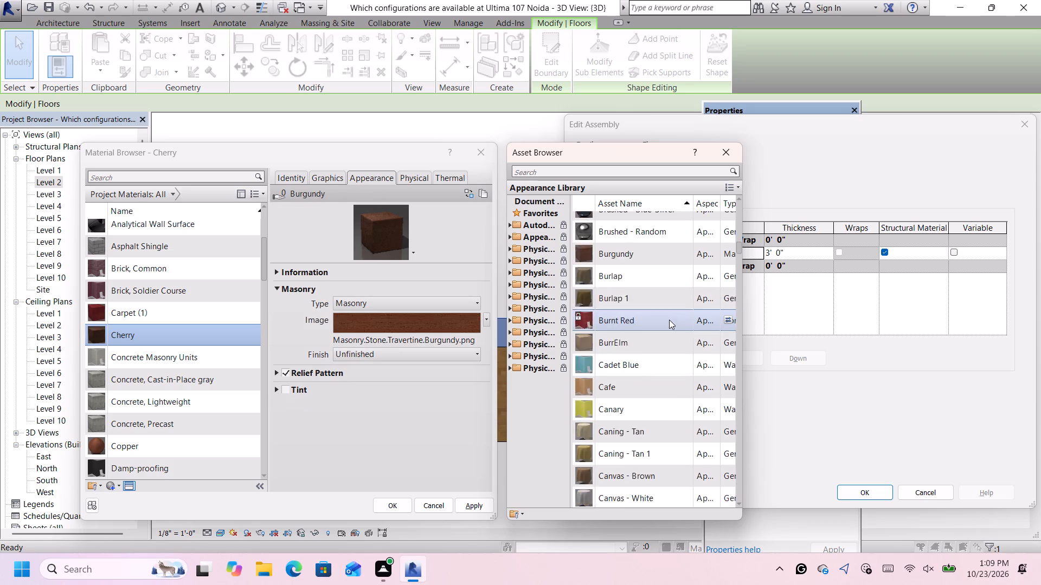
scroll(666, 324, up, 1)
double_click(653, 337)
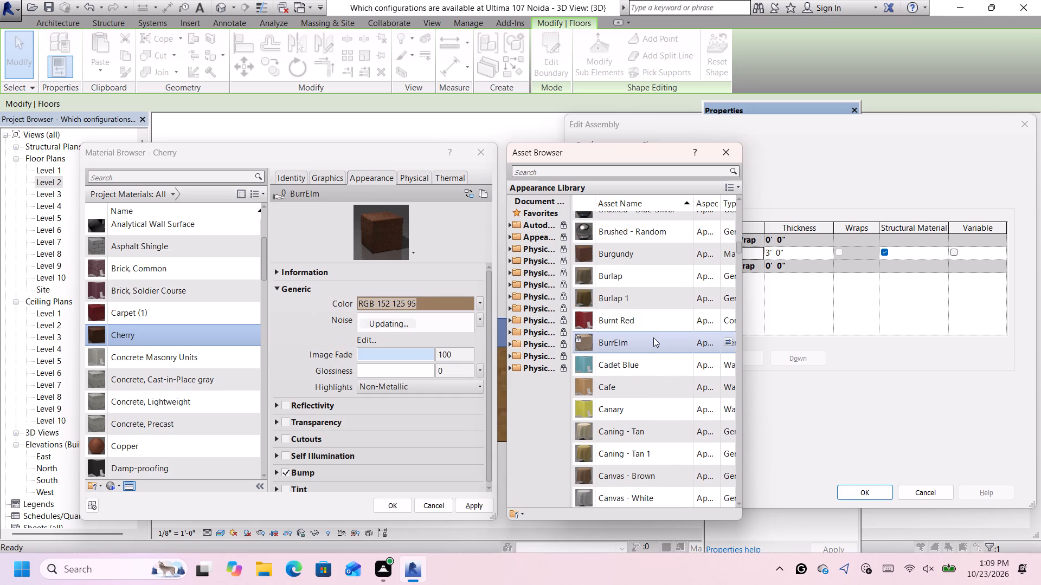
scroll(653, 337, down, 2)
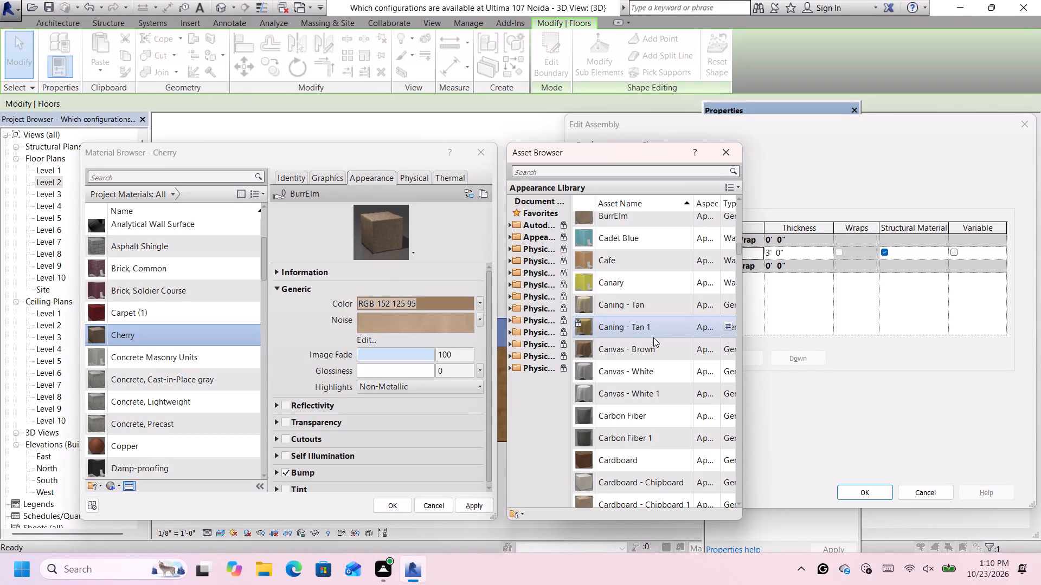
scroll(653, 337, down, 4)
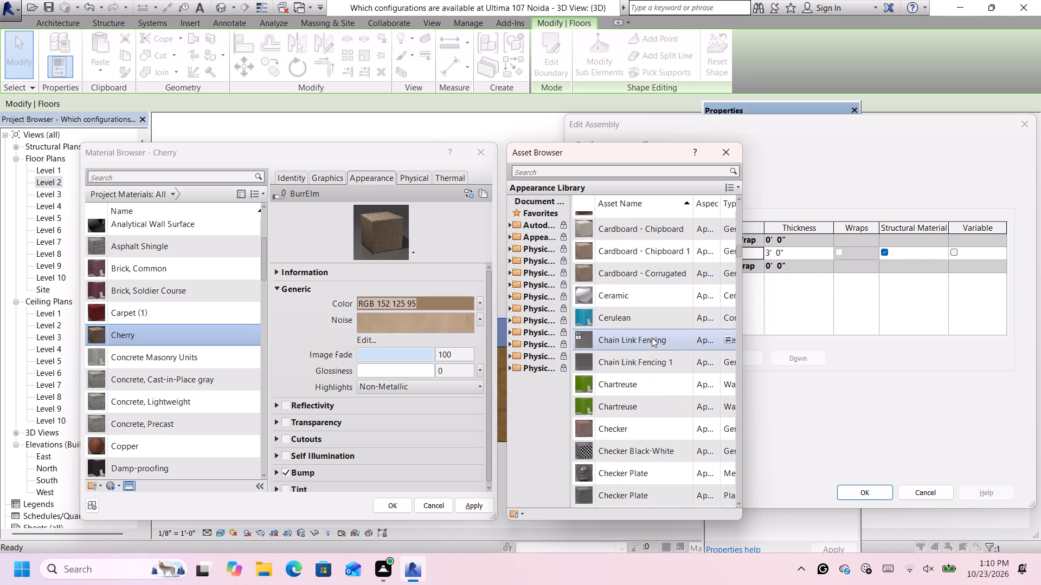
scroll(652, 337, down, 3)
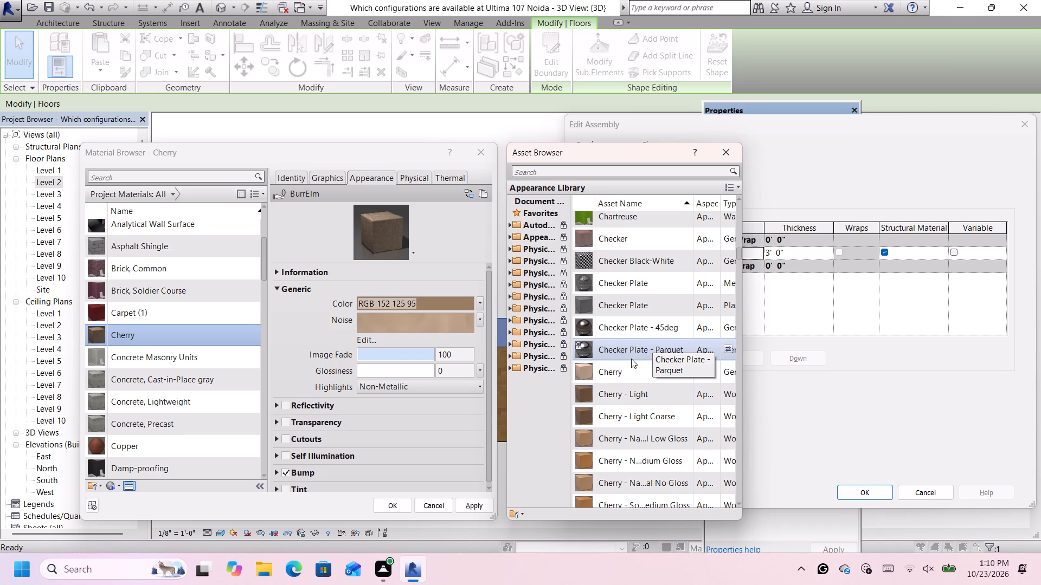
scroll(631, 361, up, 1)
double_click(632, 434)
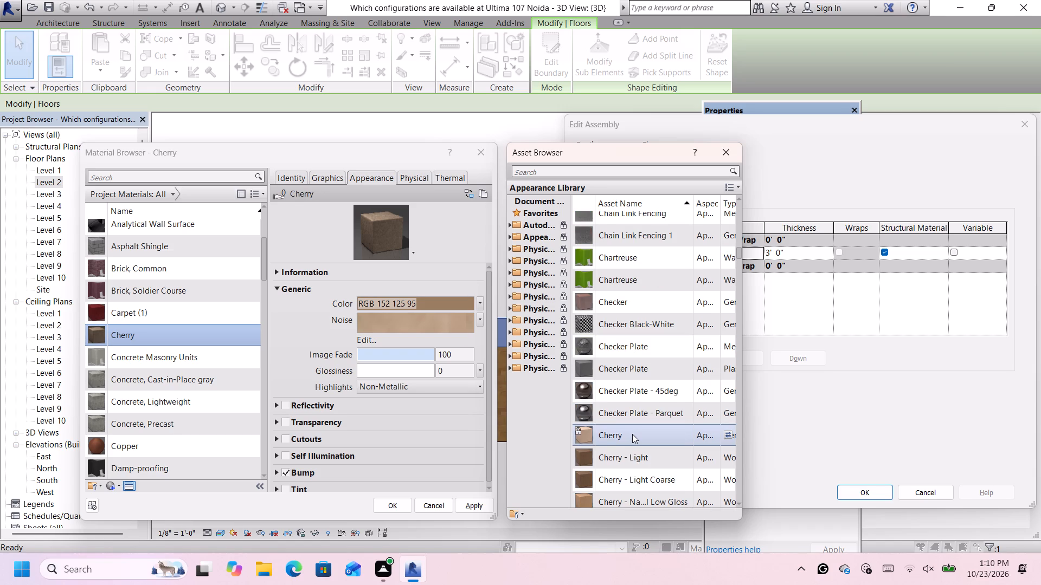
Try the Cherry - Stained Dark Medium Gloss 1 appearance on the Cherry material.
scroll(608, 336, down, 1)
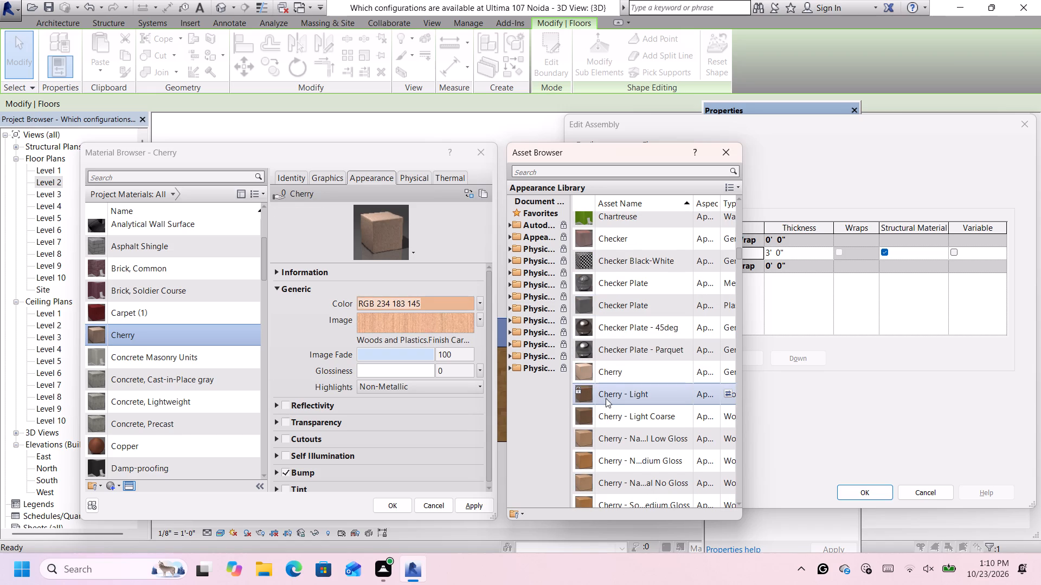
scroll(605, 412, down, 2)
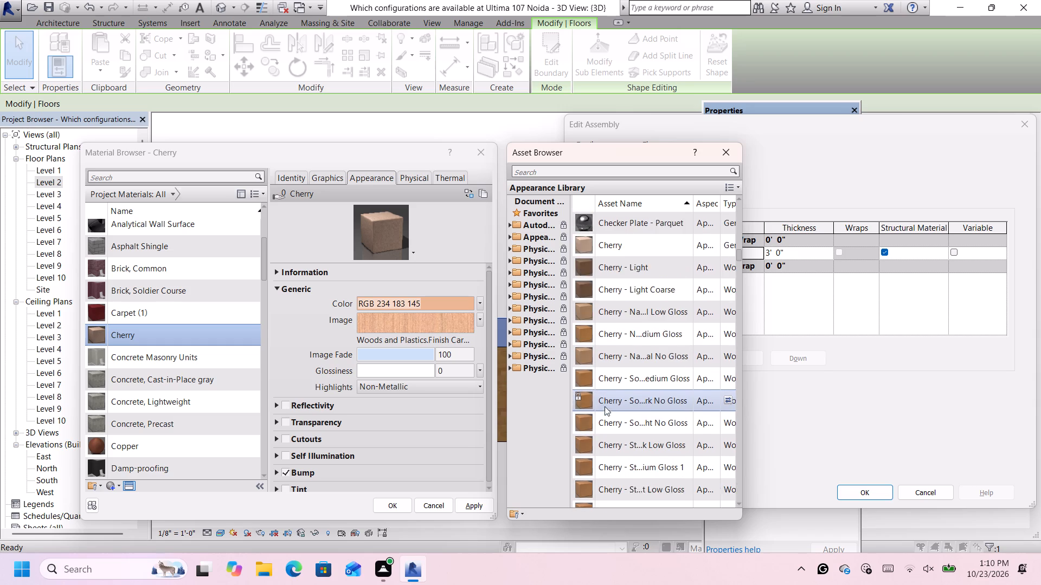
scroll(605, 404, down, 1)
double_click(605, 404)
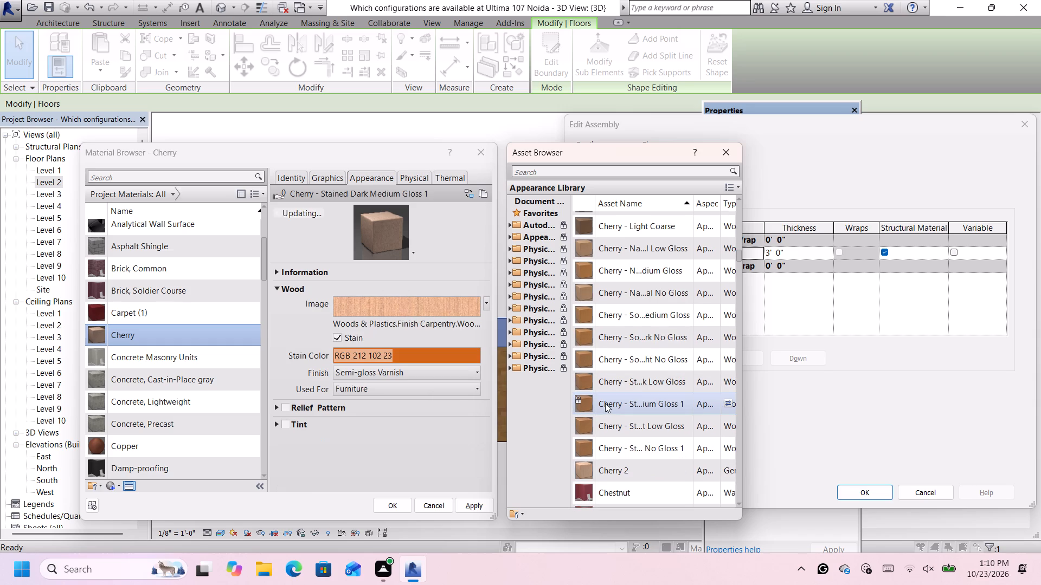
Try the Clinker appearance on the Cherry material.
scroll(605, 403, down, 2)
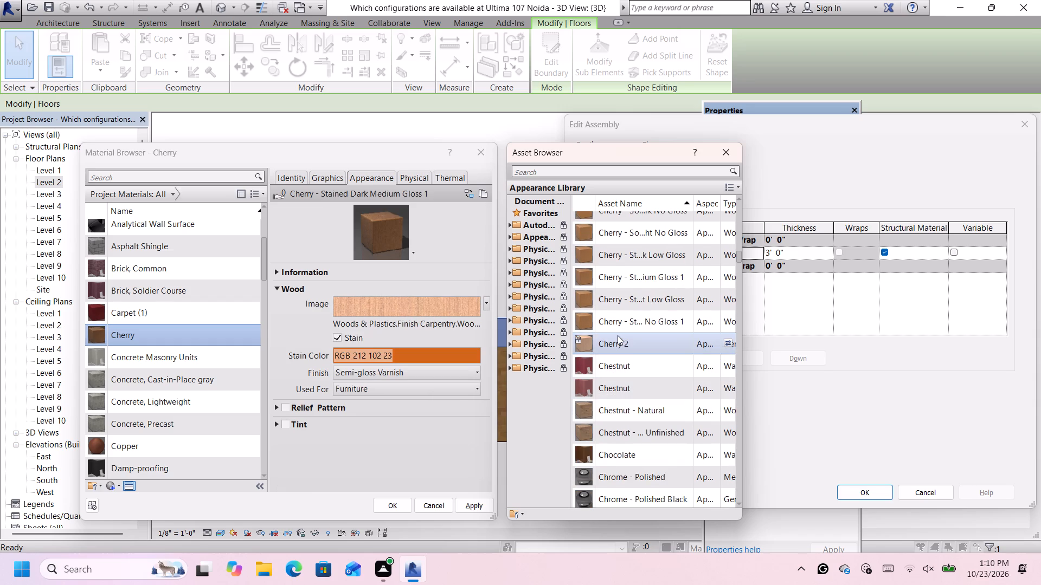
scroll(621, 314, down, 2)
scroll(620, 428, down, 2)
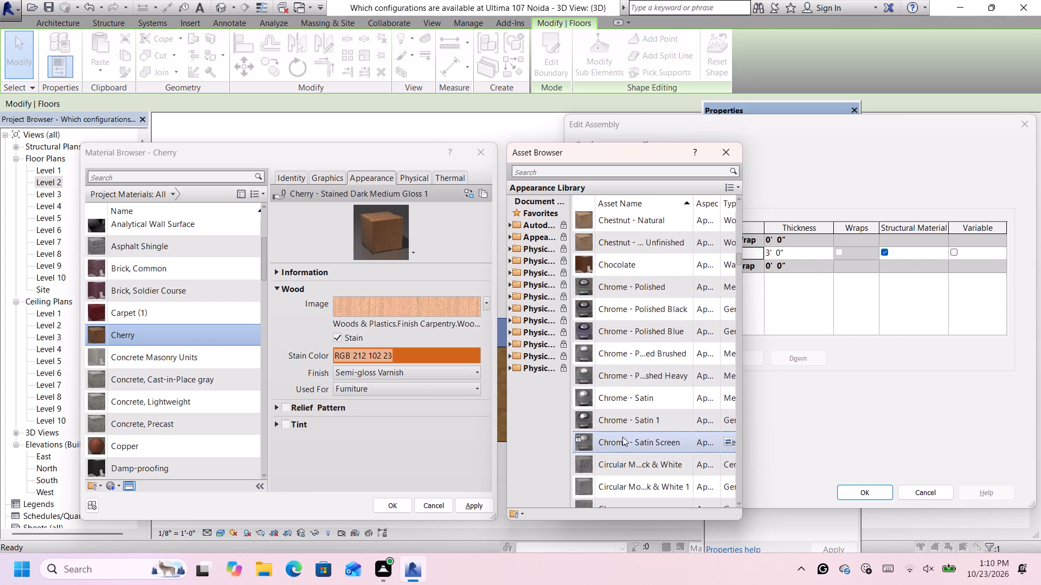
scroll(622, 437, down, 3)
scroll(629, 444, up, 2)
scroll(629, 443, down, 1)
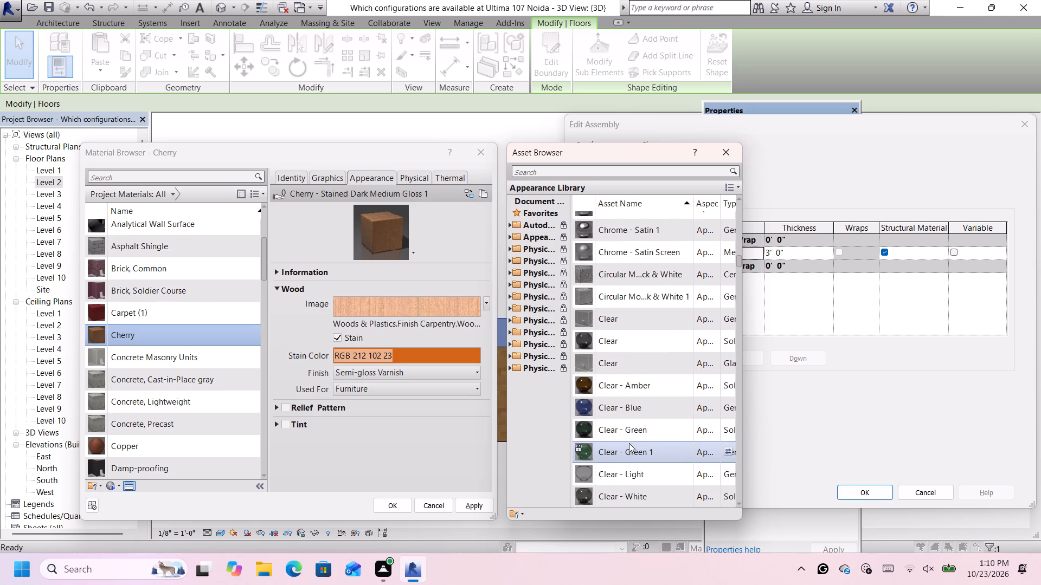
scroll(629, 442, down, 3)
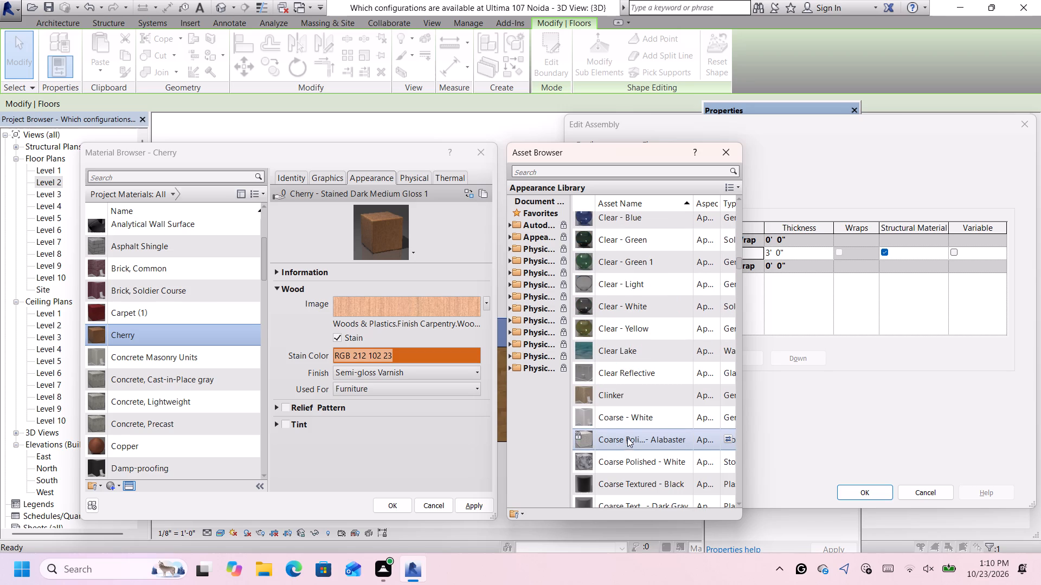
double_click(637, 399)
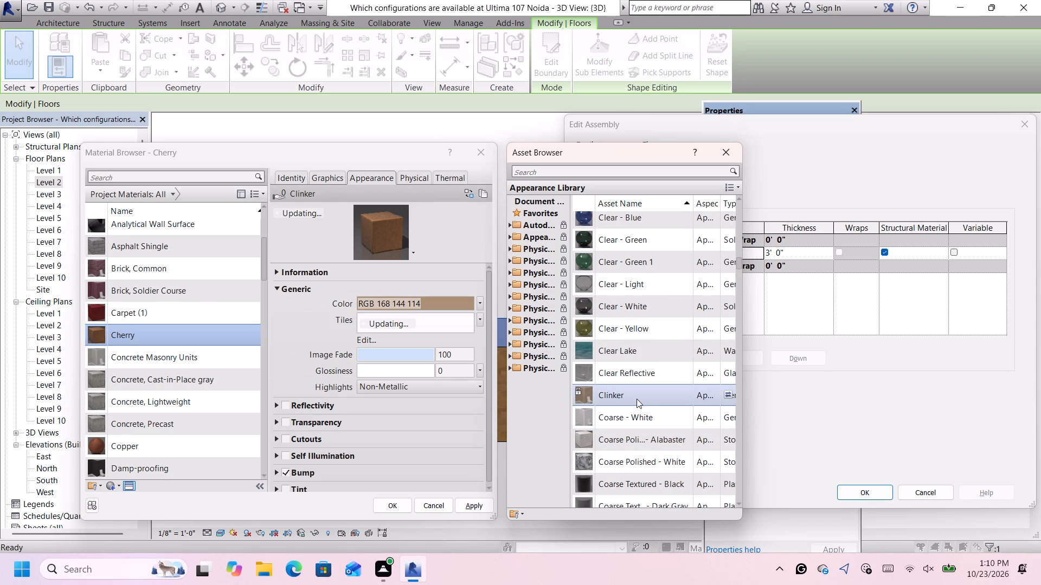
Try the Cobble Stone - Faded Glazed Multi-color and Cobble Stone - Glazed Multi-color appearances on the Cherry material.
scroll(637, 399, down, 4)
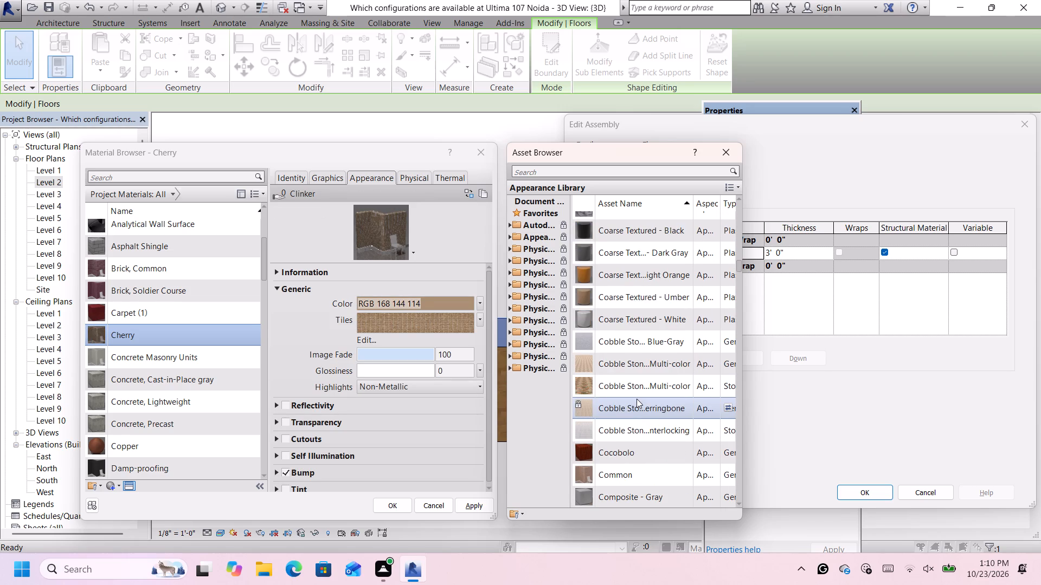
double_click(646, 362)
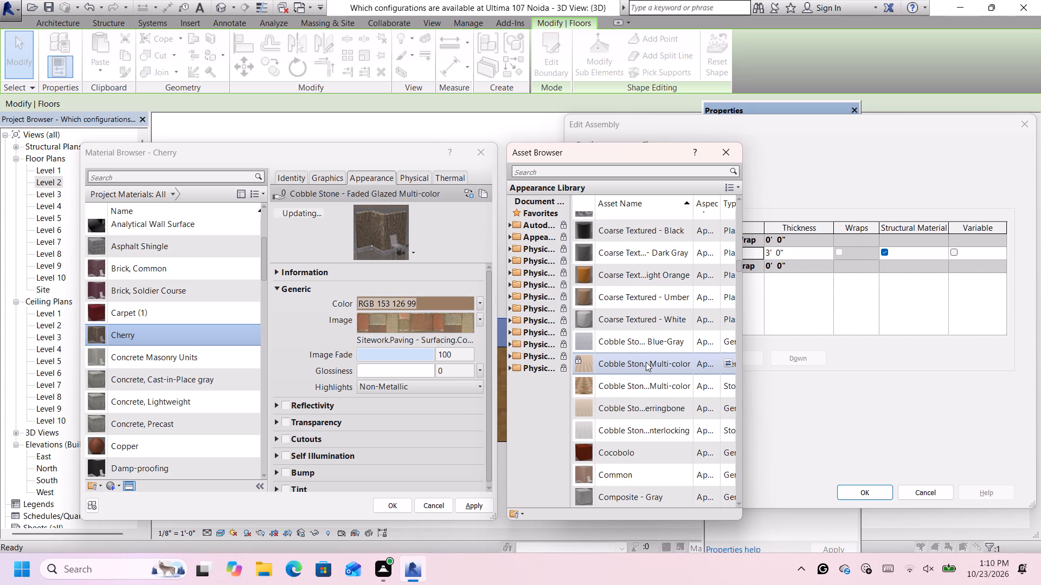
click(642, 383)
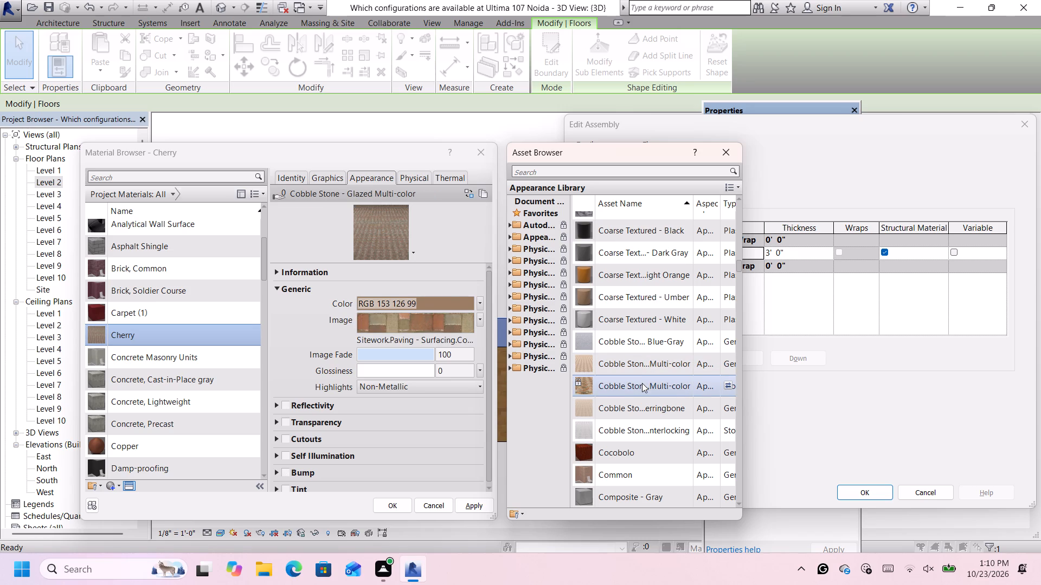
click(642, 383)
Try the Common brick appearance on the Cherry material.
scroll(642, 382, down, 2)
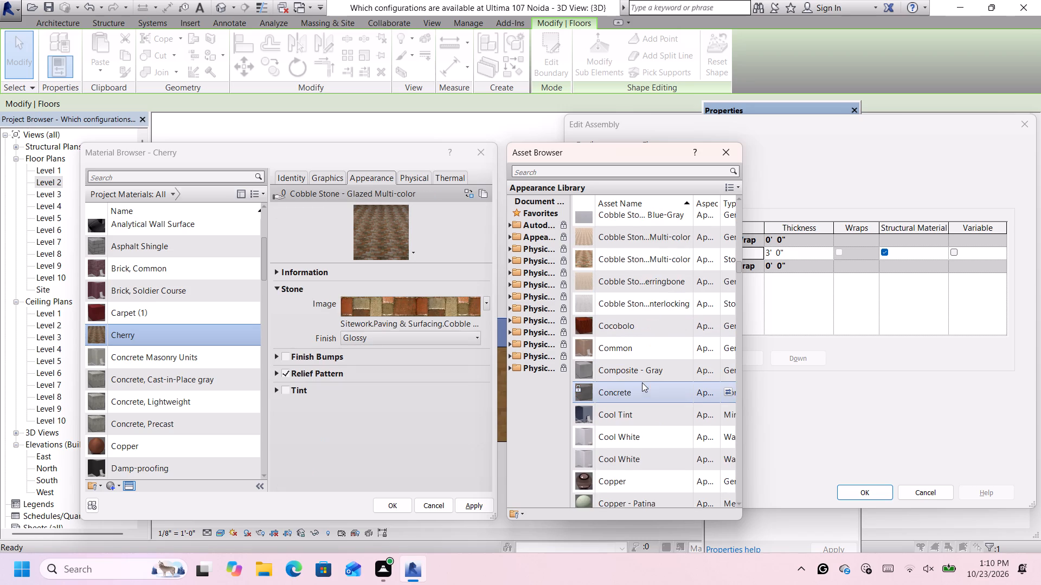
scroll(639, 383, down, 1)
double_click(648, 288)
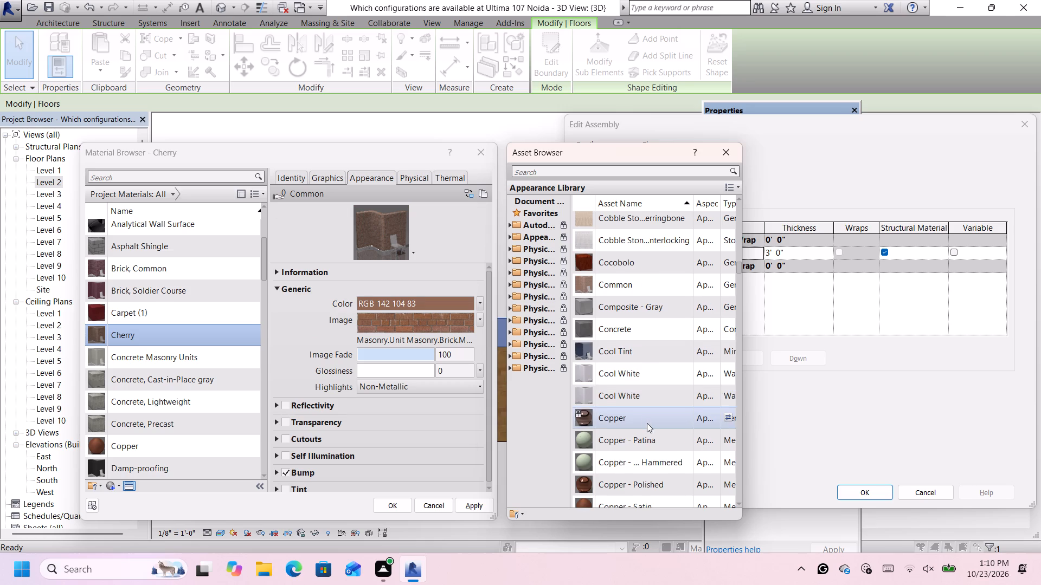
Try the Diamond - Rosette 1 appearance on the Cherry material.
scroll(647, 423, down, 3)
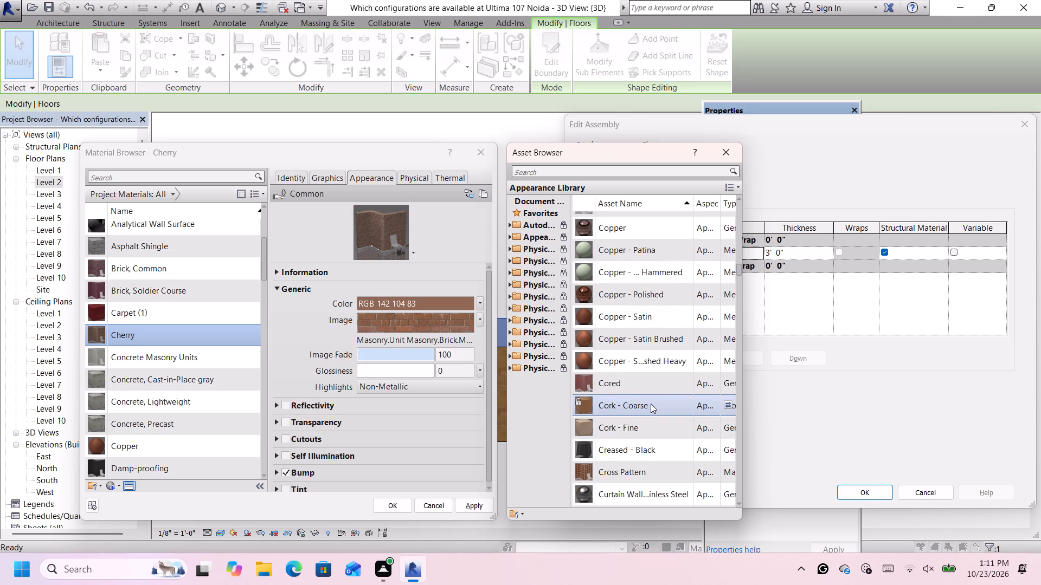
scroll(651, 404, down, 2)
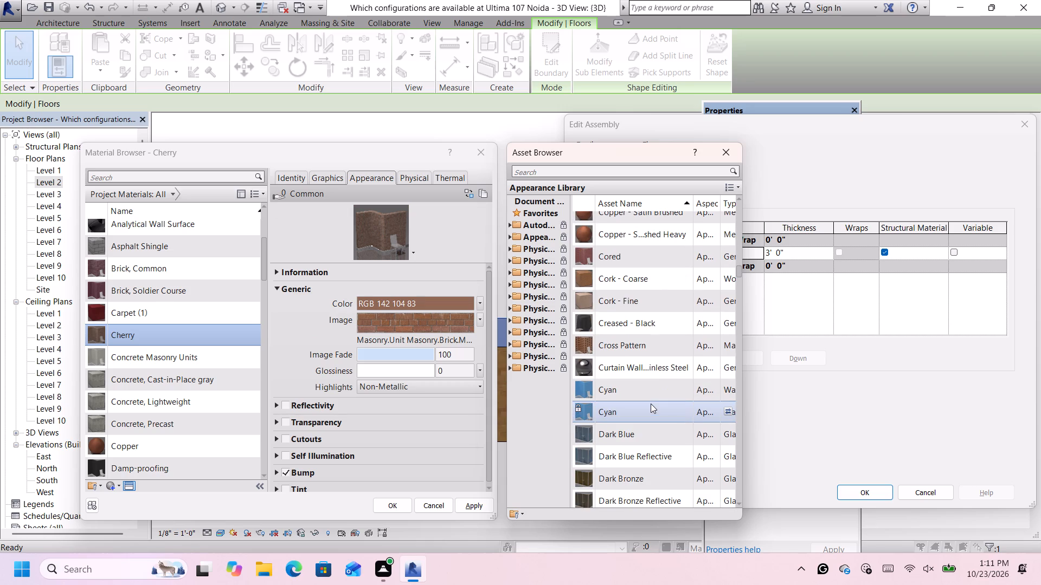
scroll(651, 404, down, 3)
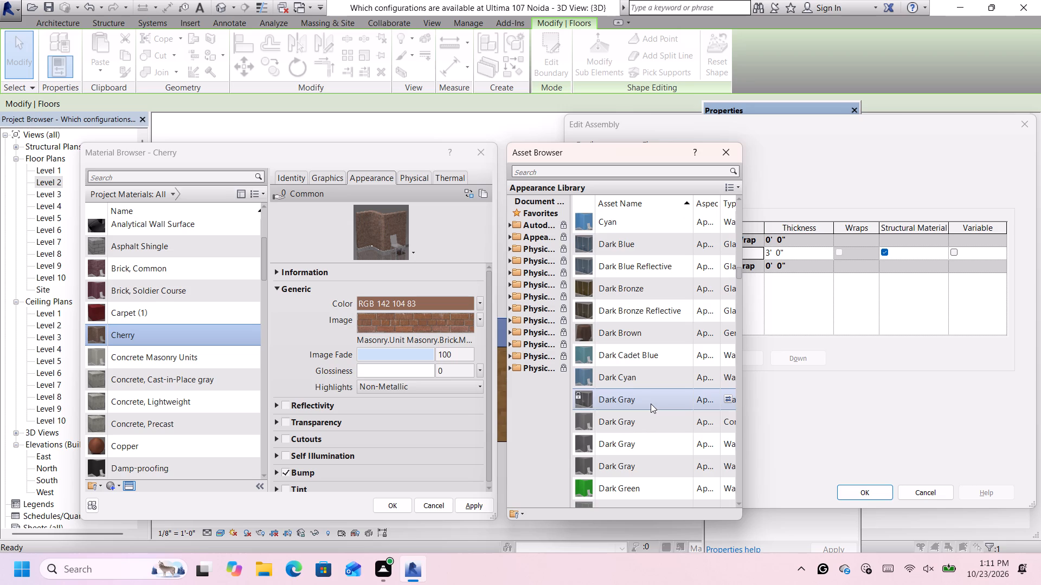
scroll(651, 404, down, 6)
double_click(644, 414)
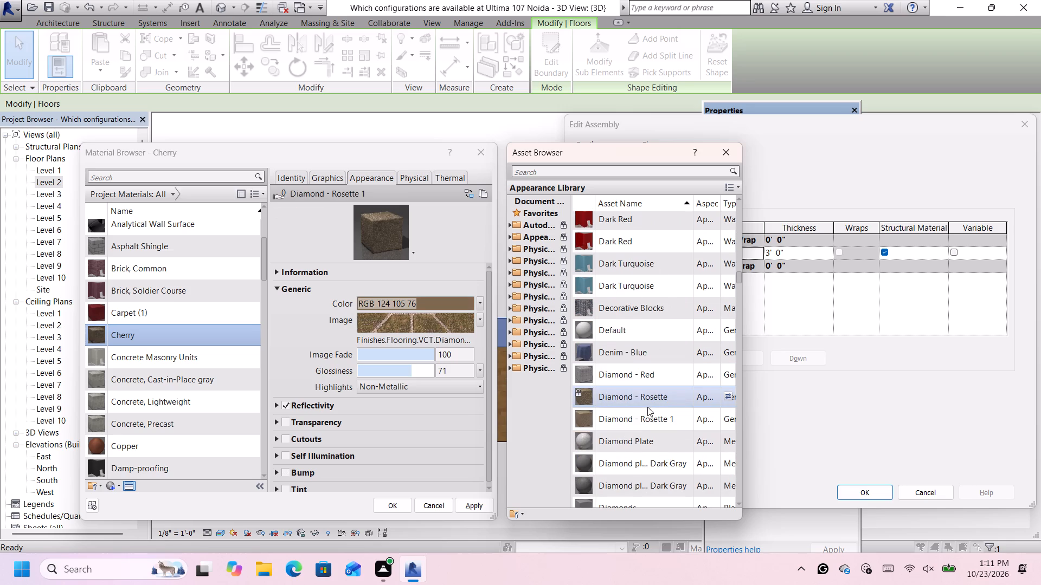
Give the Cherry material the Elm - Burl Stained Light No Gloss appearance and accept the Generic - 3' floor type changes.
scroll(647, 407, down, 4)
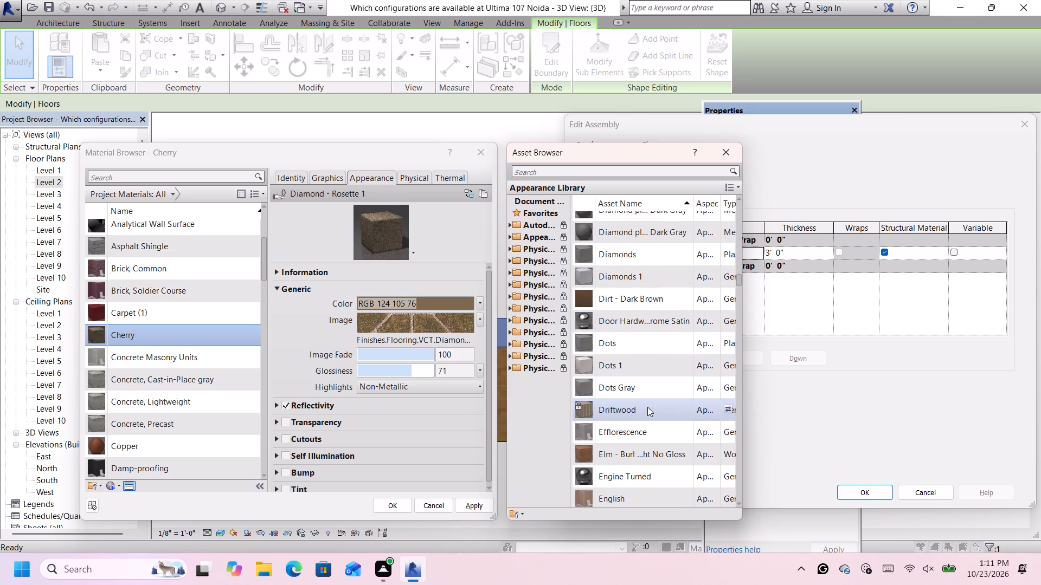
scroll(647, 407, down, 1)
double_click(653, 391)
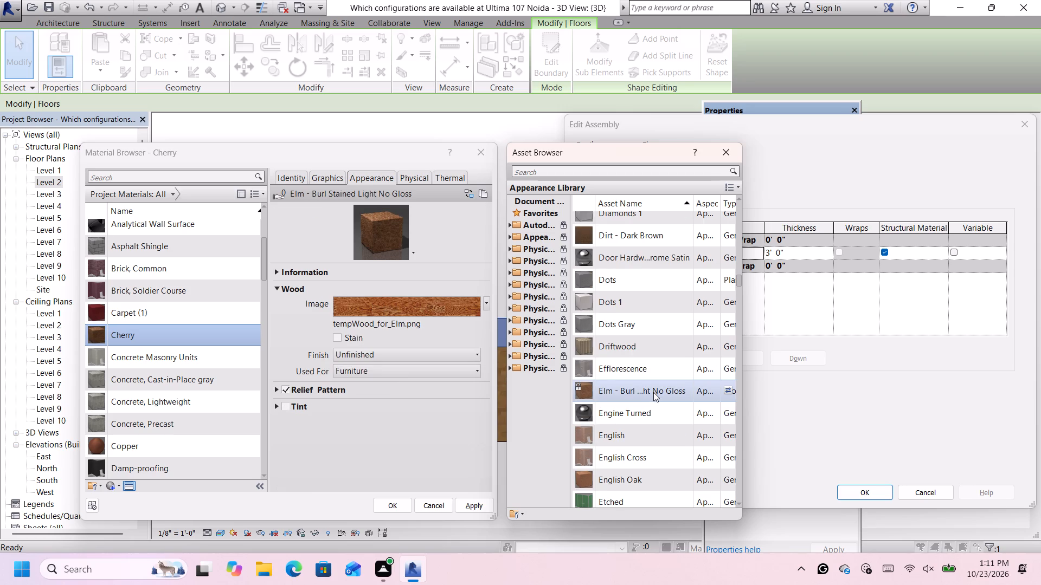
click(391, 503)
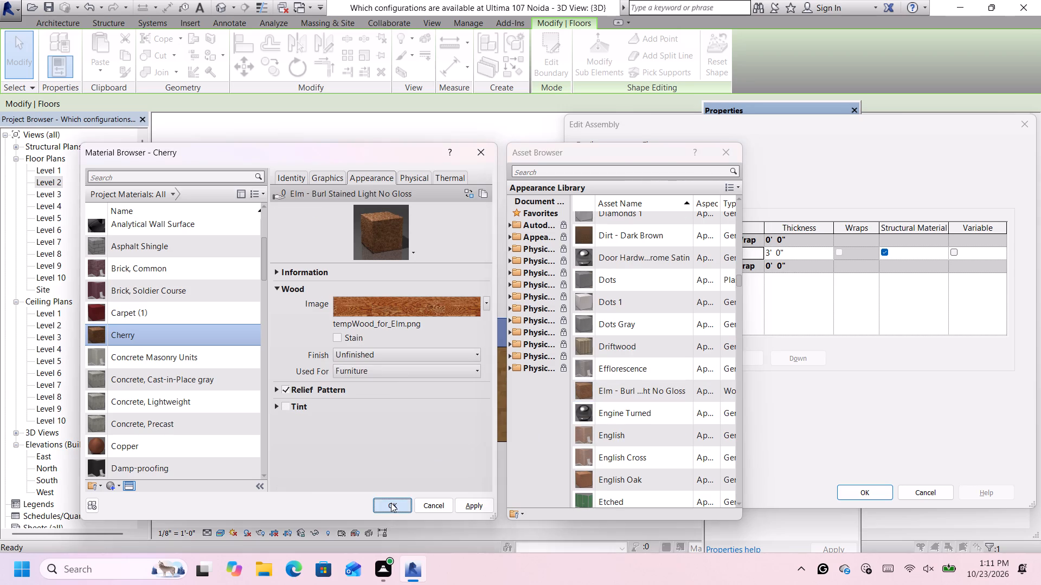
click(415, 470)
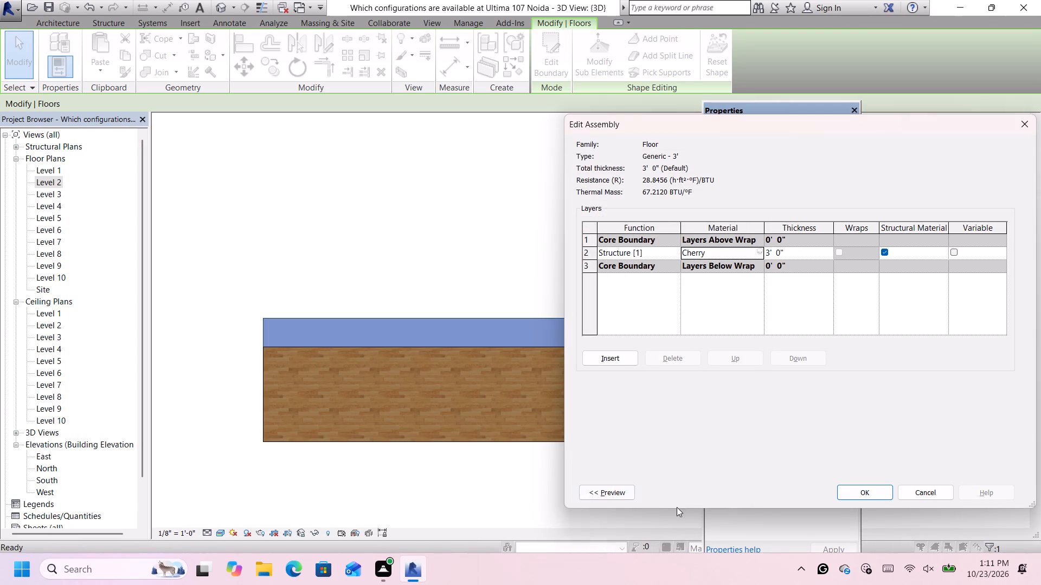
click(881, 494)
click(881, 493)
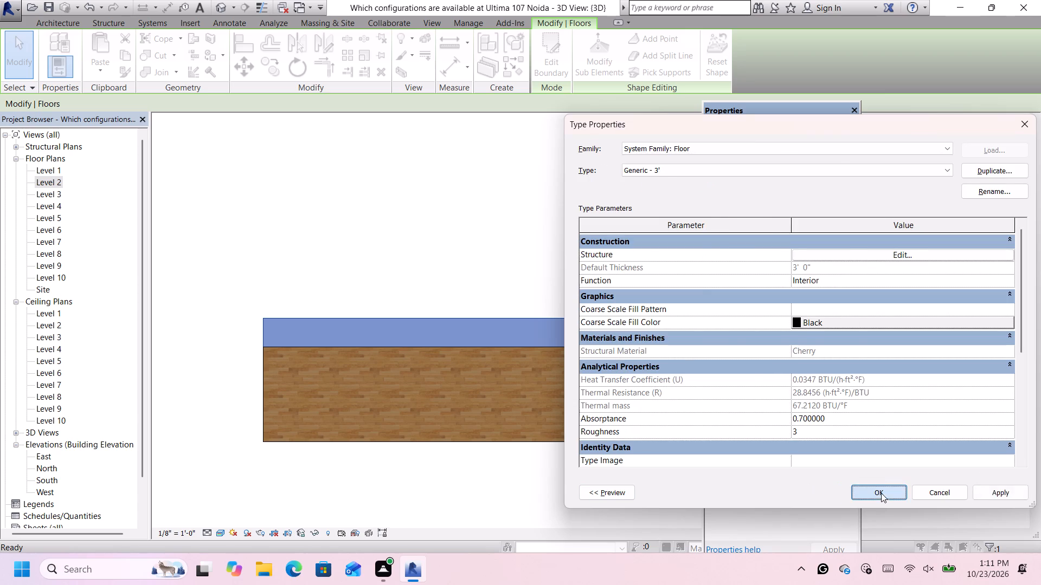
click(590, 498)
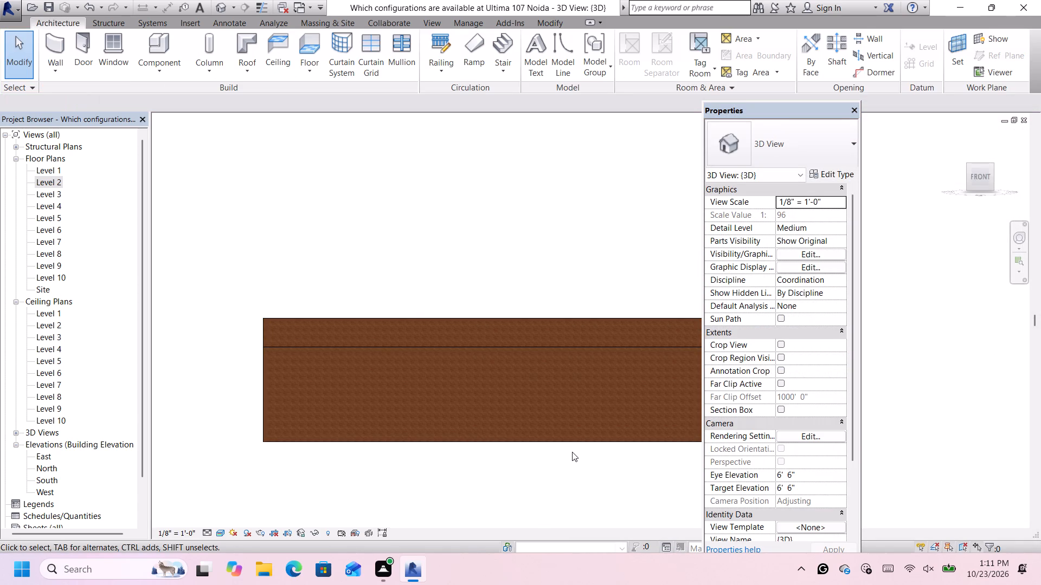
scroll(572, 452, up, 4)
scroll(572, 453, down, 4)
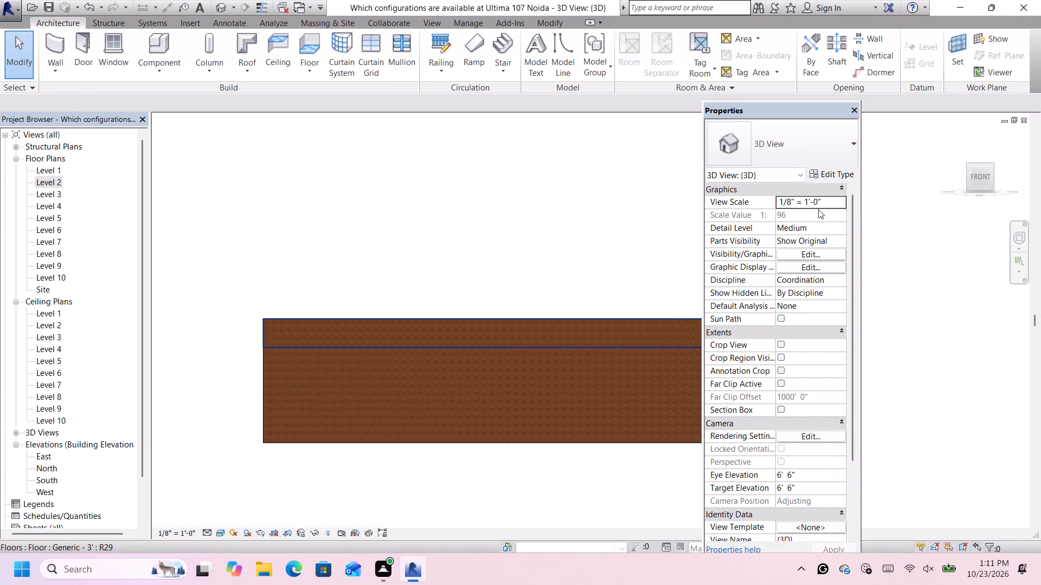
Open the Cherry material of the Generic - 3' floor's structure layer for editing, together with the appearance asset library.
click(599, 319)
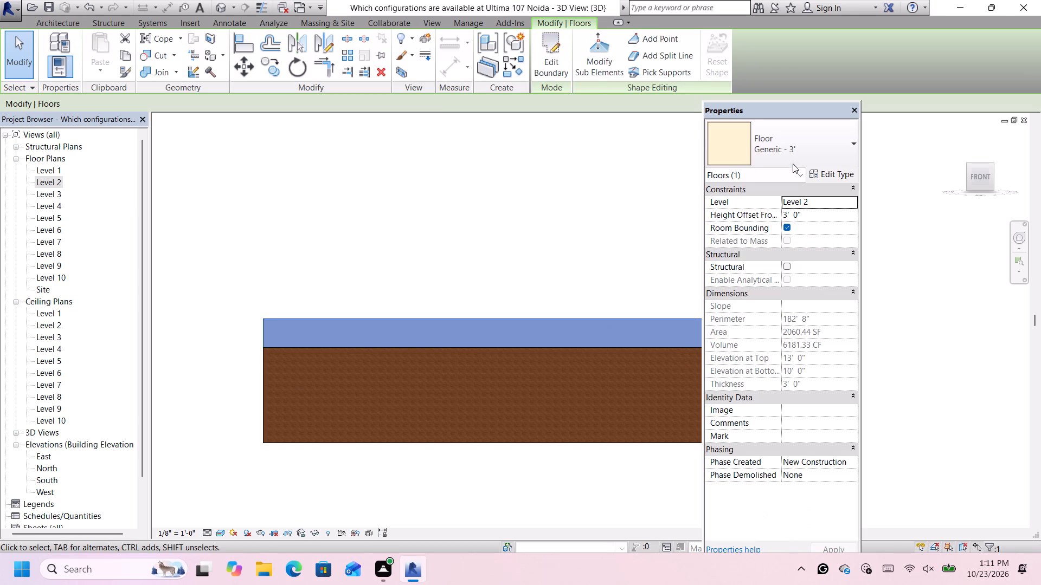
click(826, 175)
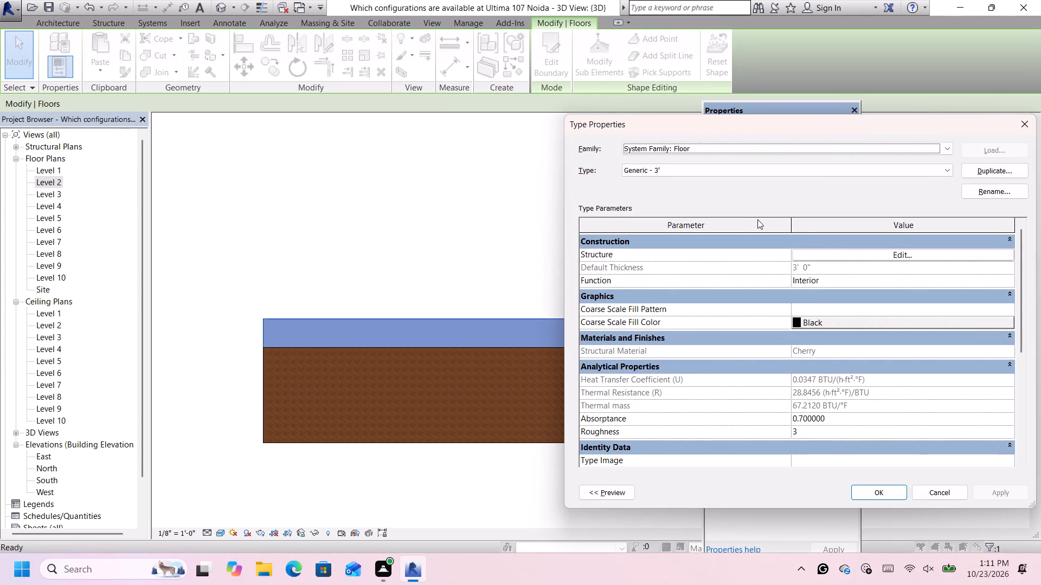
click(849, 259)
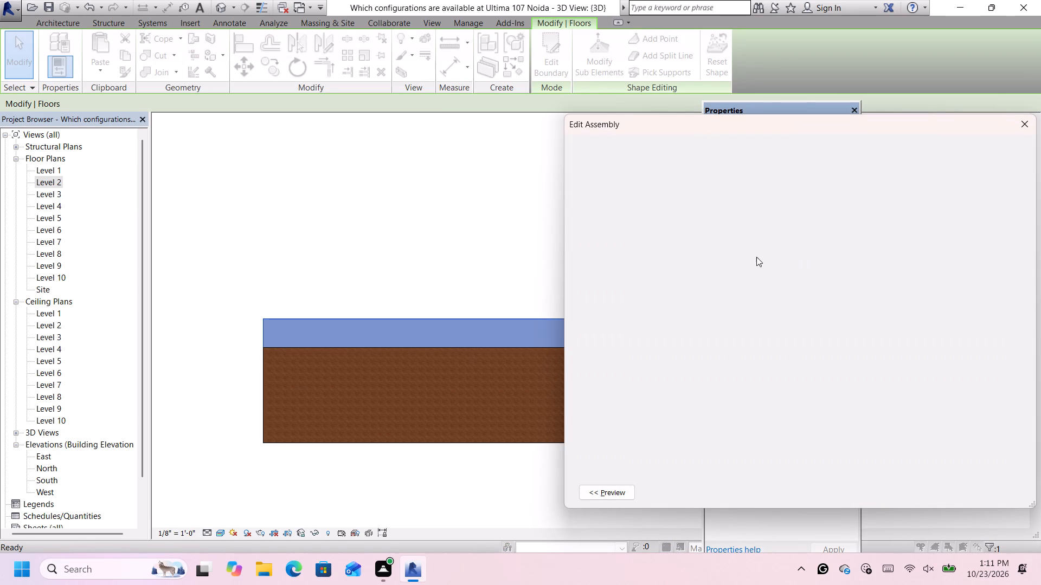
click(761, 257)
click(758, 250)
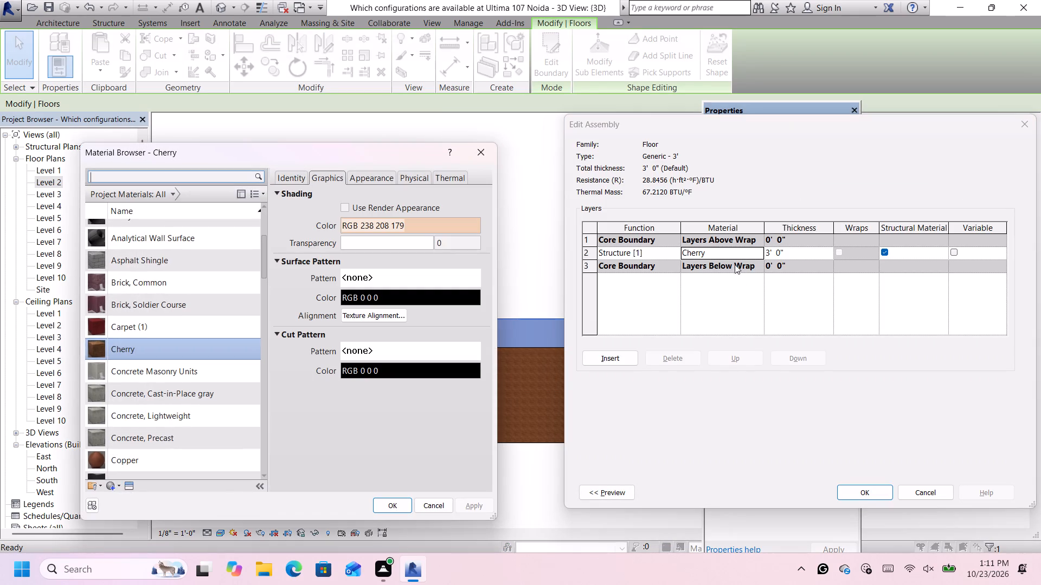
click(130, 488)
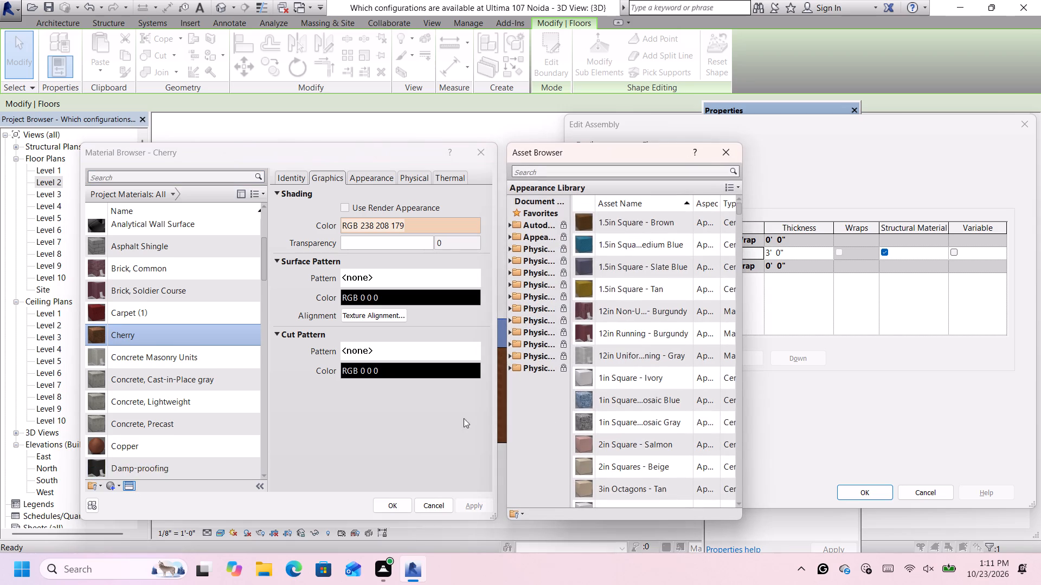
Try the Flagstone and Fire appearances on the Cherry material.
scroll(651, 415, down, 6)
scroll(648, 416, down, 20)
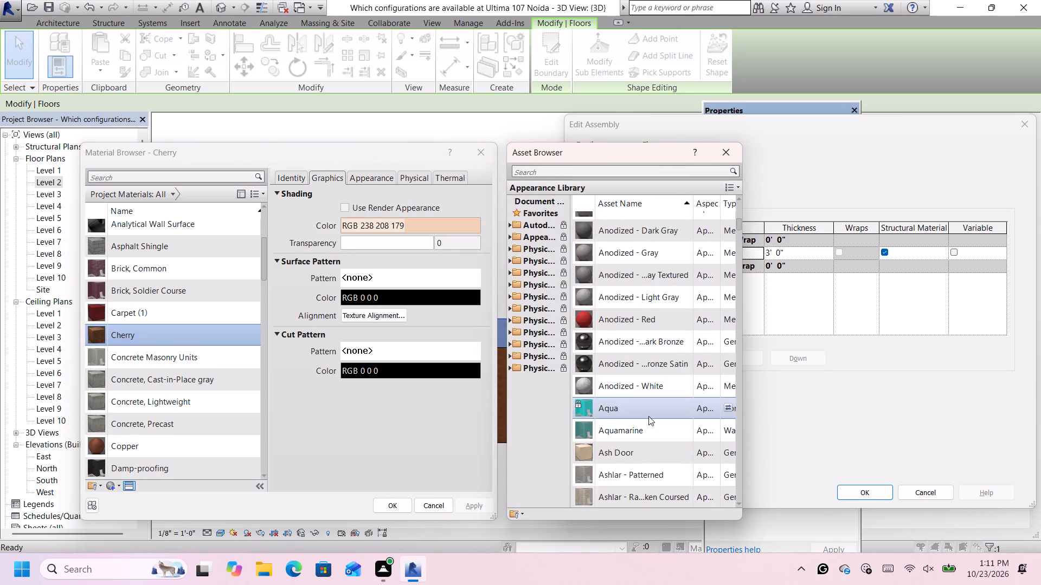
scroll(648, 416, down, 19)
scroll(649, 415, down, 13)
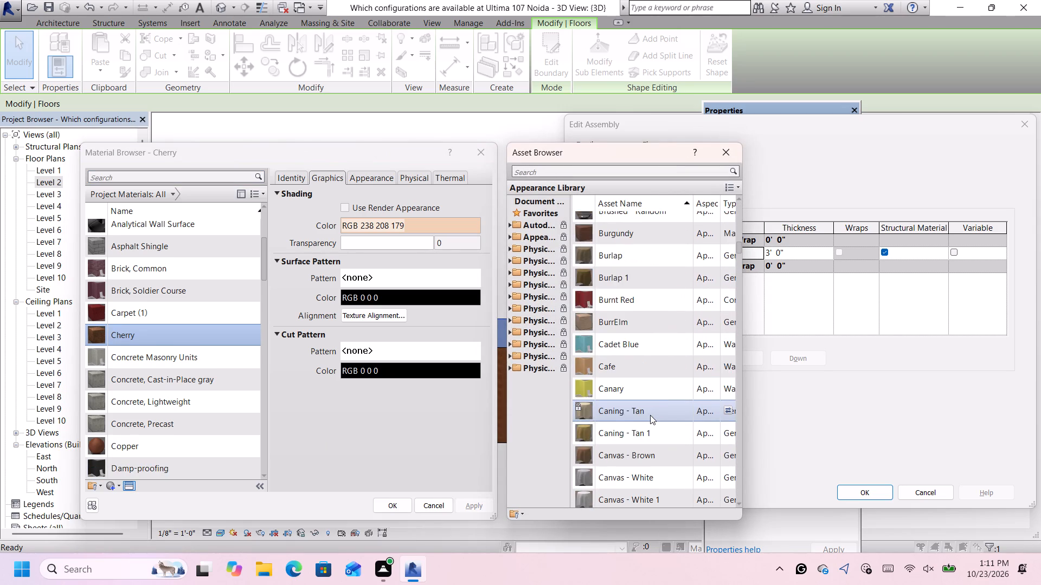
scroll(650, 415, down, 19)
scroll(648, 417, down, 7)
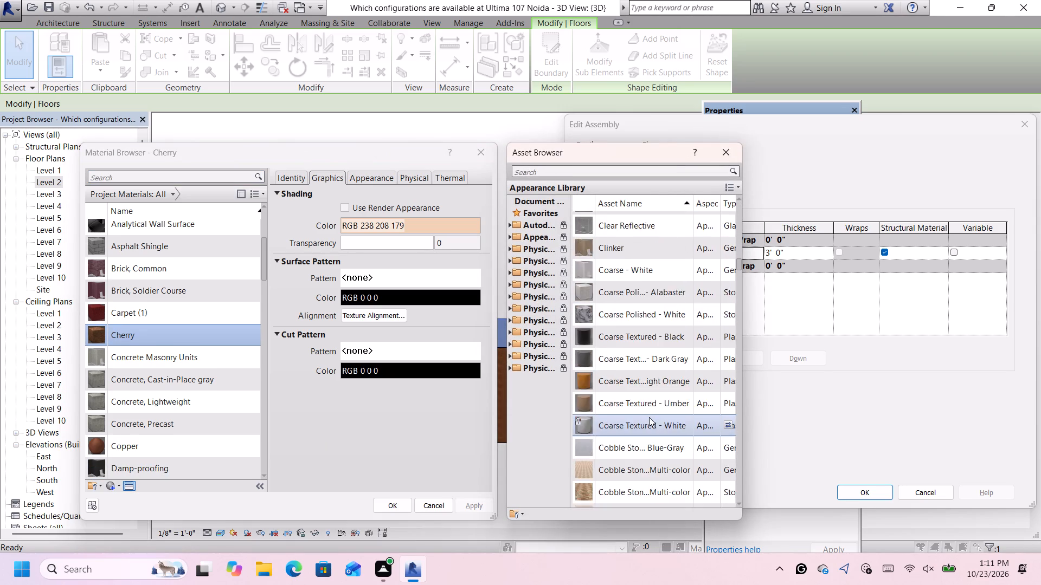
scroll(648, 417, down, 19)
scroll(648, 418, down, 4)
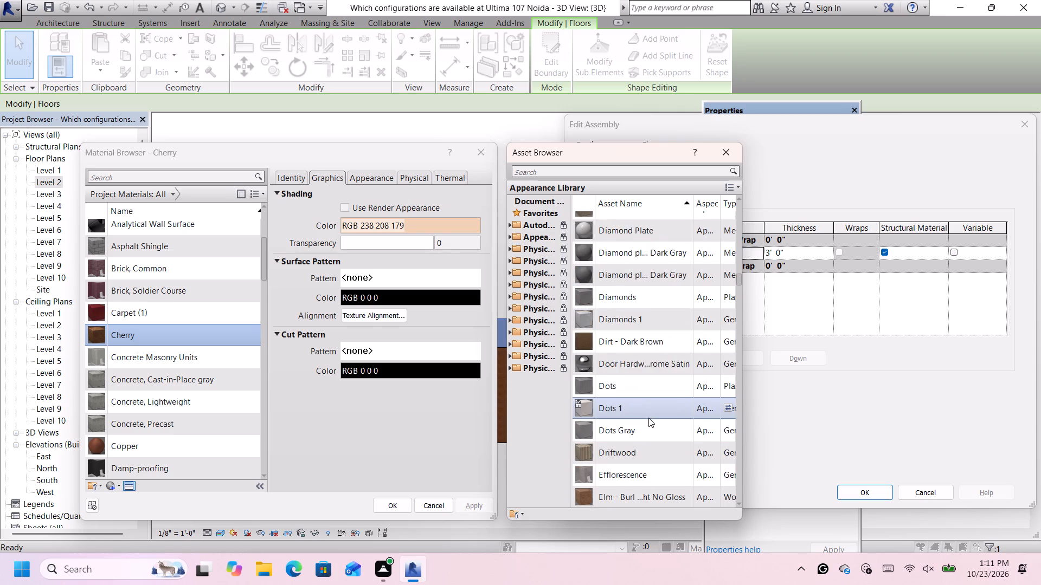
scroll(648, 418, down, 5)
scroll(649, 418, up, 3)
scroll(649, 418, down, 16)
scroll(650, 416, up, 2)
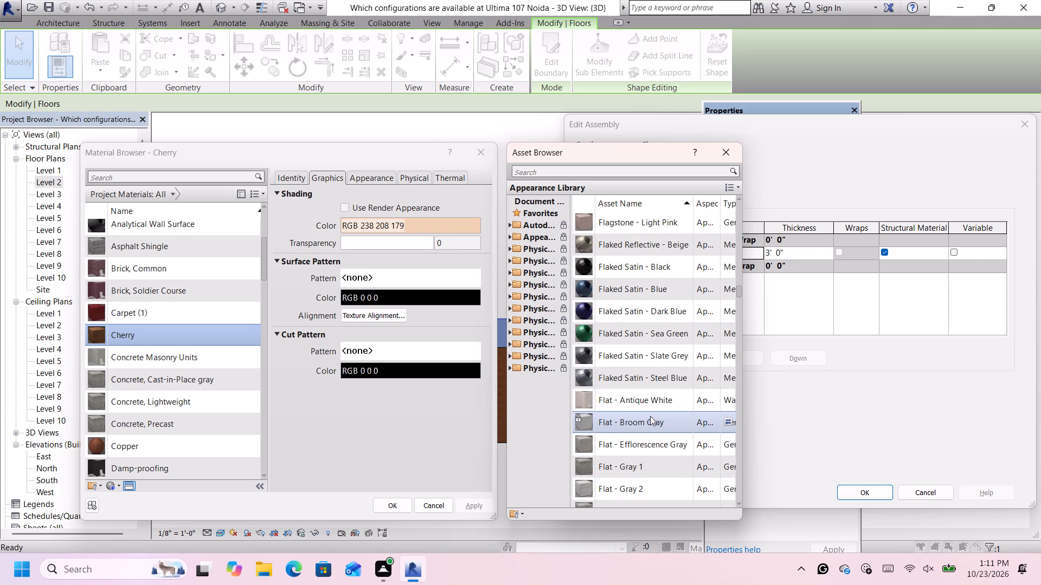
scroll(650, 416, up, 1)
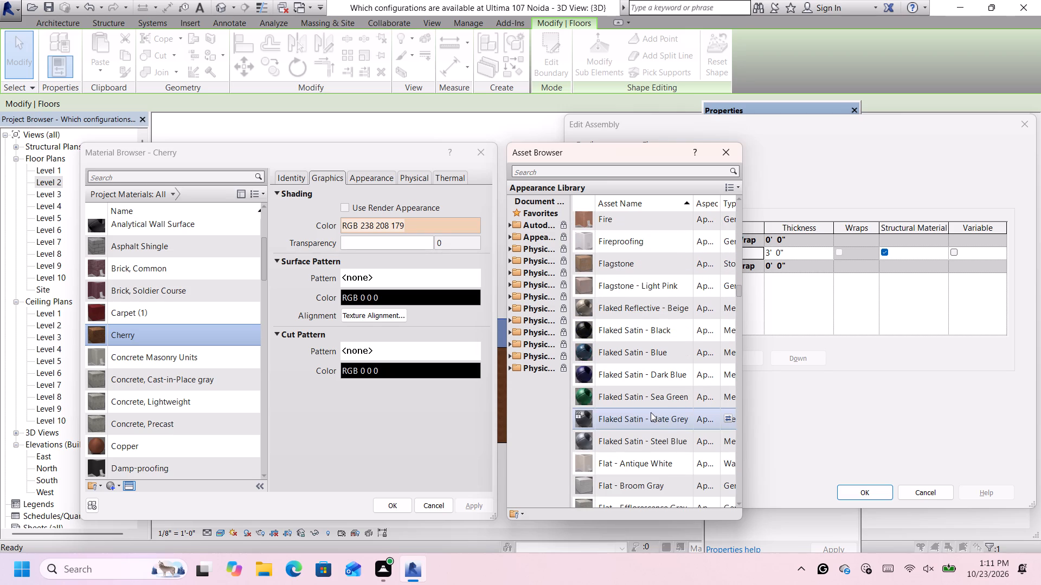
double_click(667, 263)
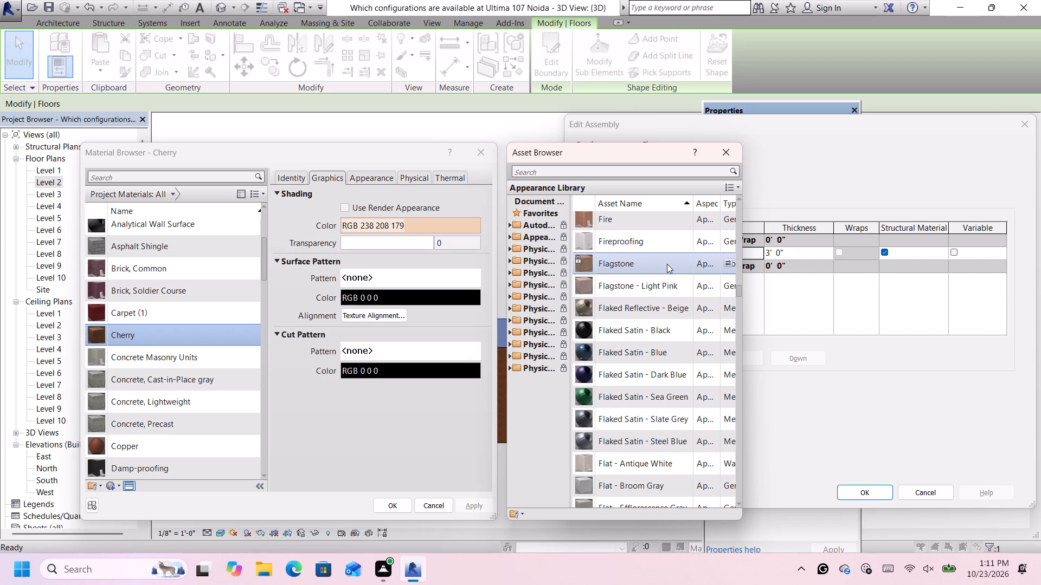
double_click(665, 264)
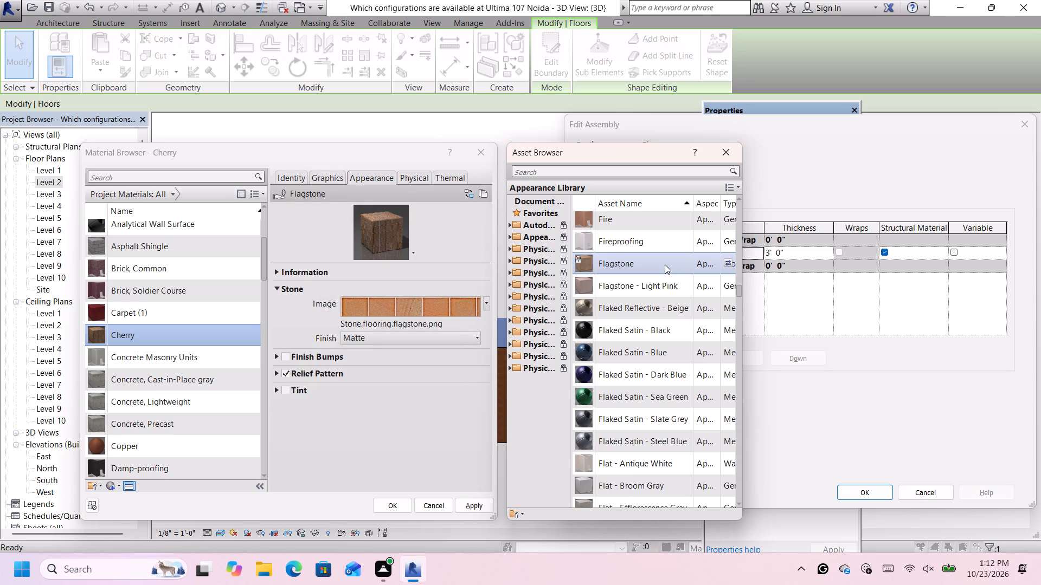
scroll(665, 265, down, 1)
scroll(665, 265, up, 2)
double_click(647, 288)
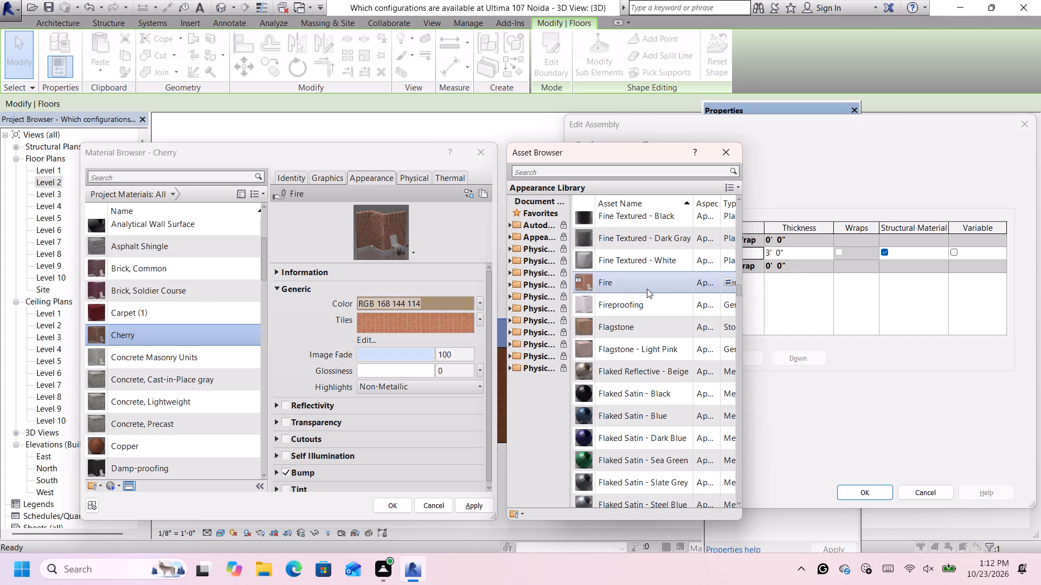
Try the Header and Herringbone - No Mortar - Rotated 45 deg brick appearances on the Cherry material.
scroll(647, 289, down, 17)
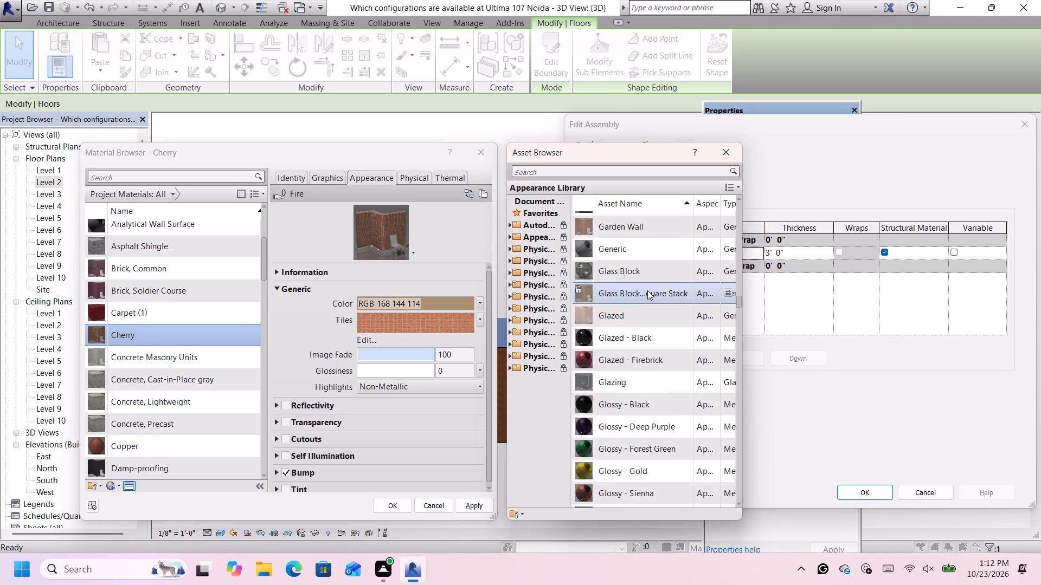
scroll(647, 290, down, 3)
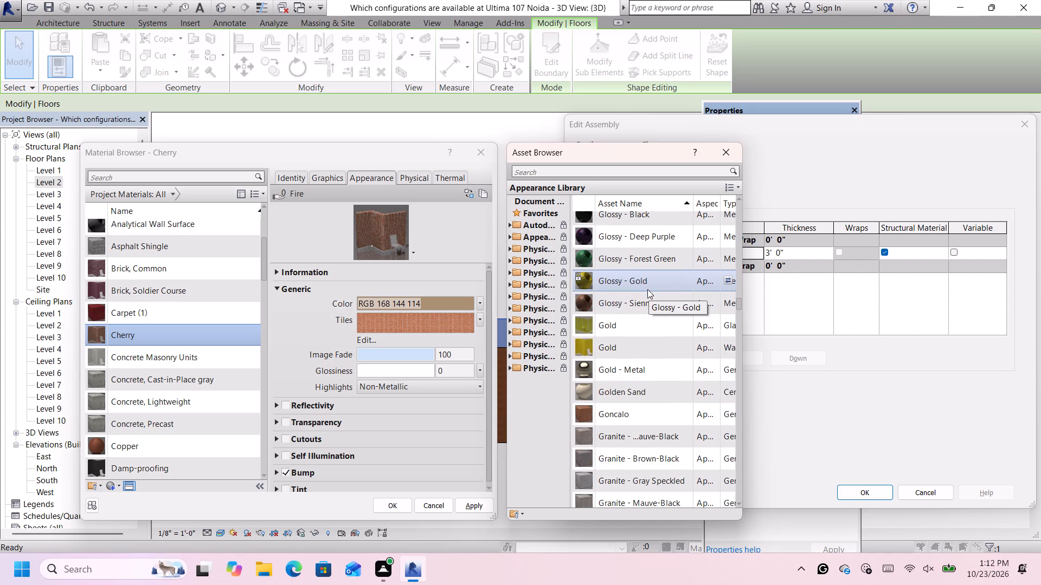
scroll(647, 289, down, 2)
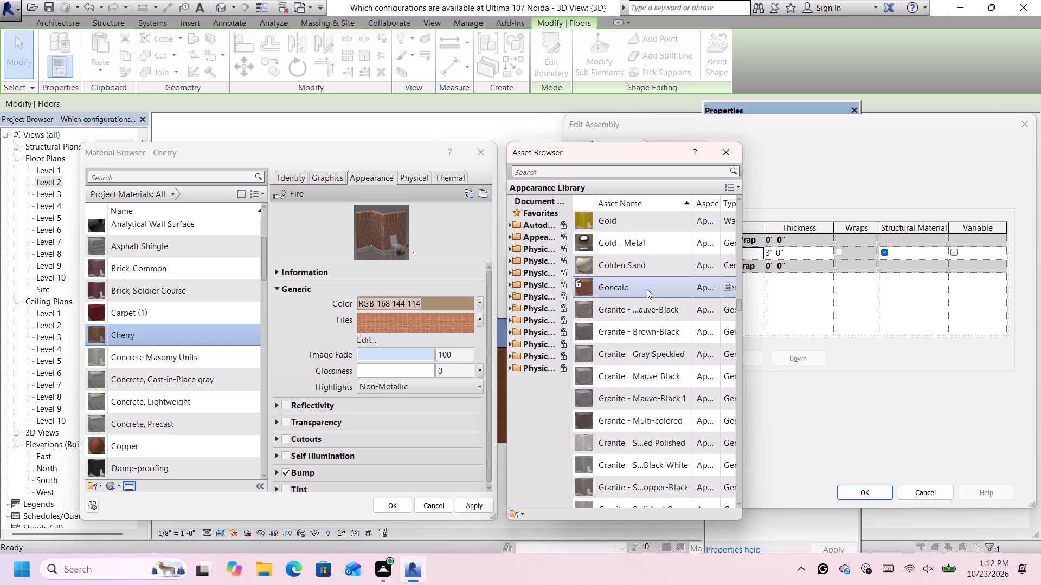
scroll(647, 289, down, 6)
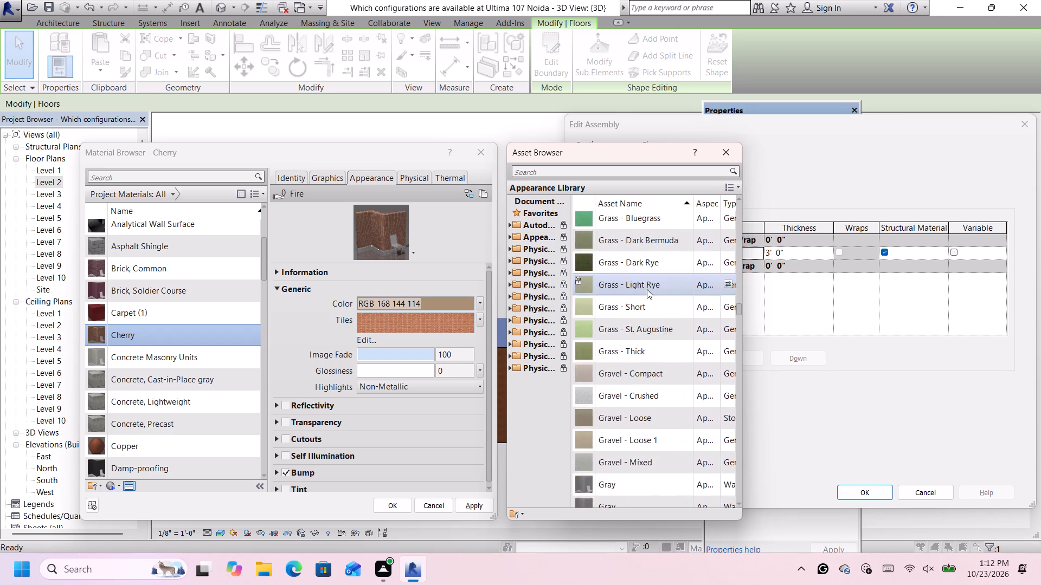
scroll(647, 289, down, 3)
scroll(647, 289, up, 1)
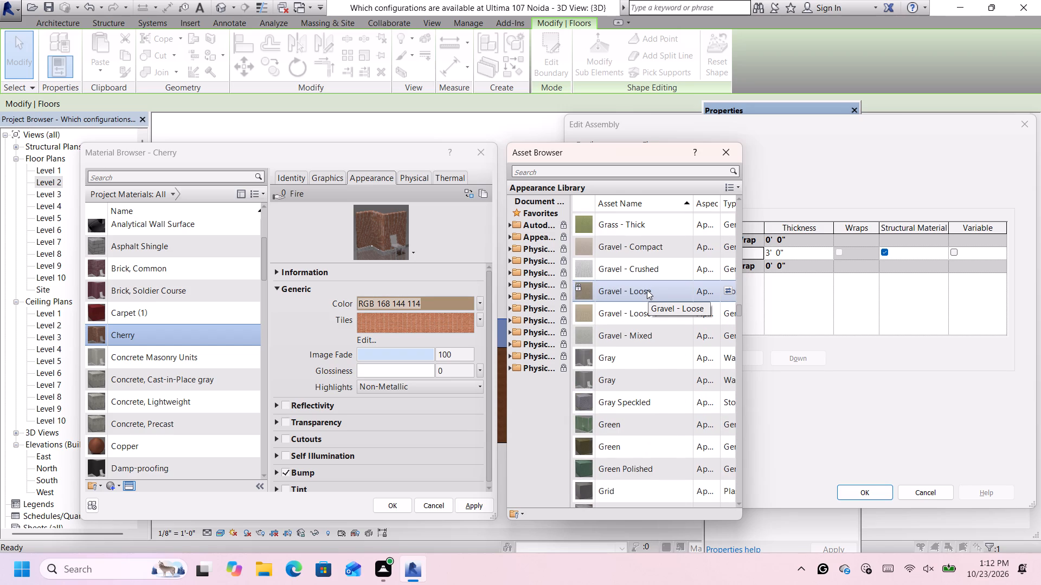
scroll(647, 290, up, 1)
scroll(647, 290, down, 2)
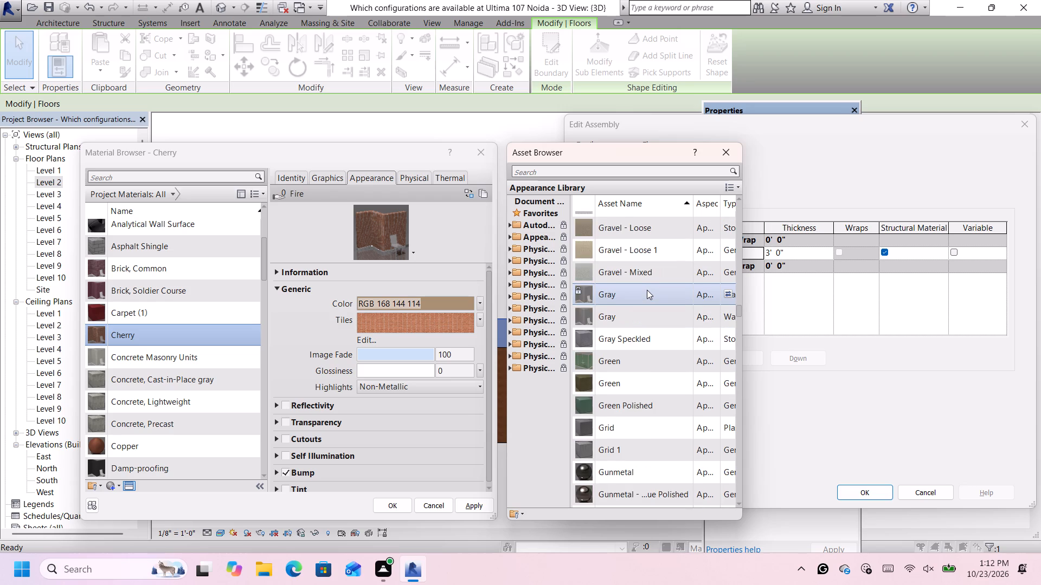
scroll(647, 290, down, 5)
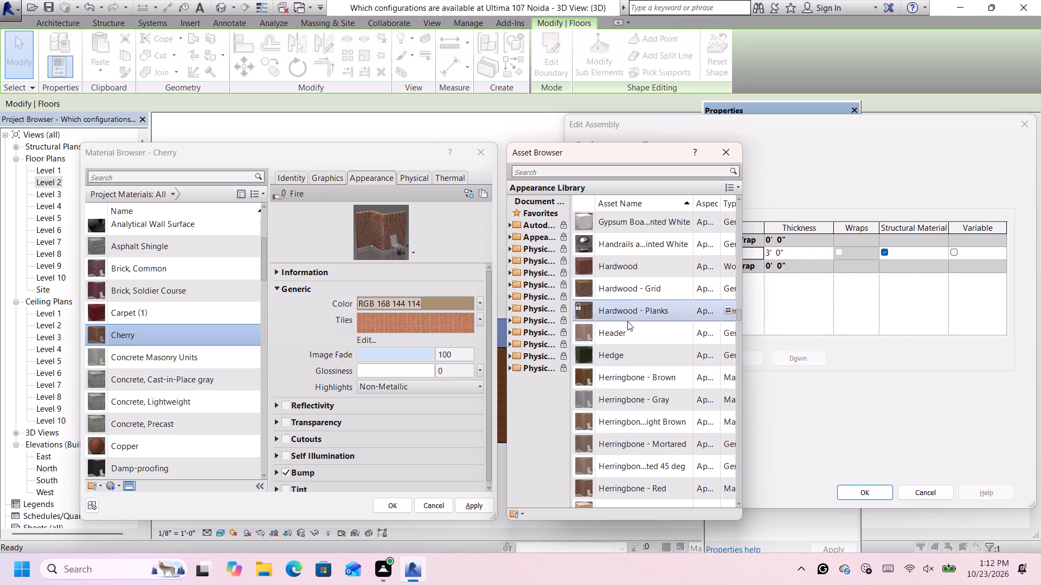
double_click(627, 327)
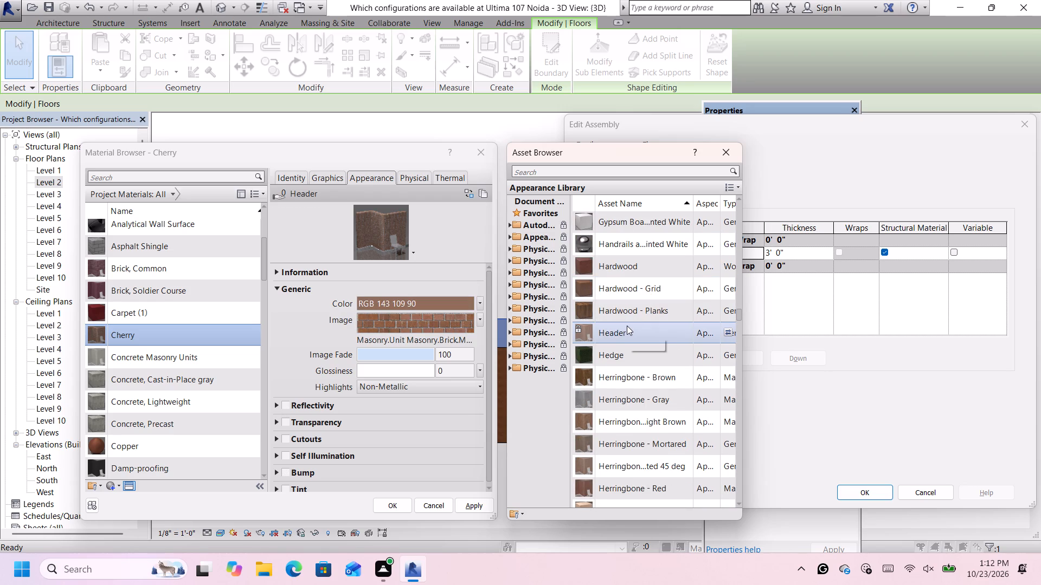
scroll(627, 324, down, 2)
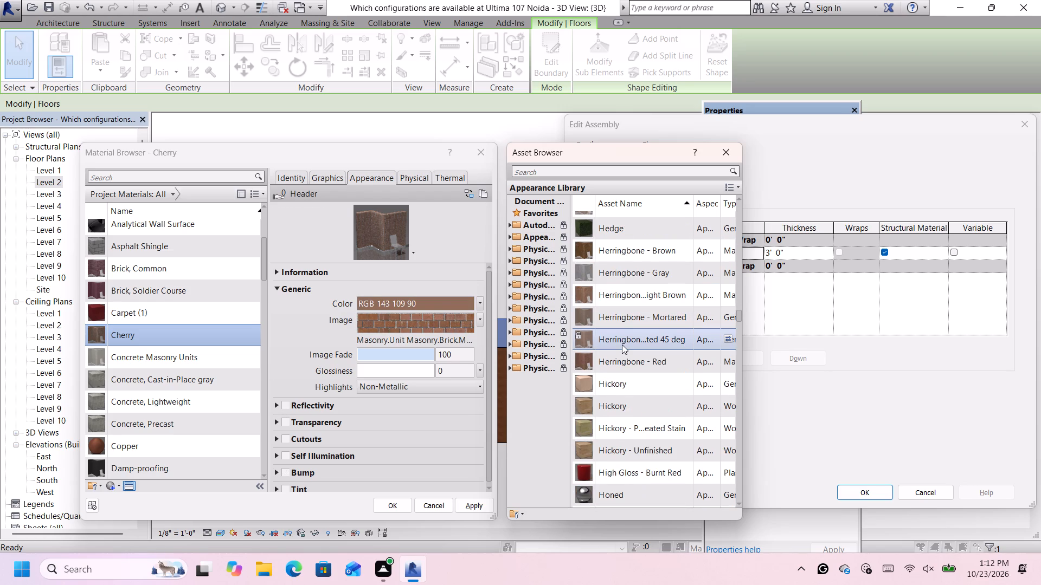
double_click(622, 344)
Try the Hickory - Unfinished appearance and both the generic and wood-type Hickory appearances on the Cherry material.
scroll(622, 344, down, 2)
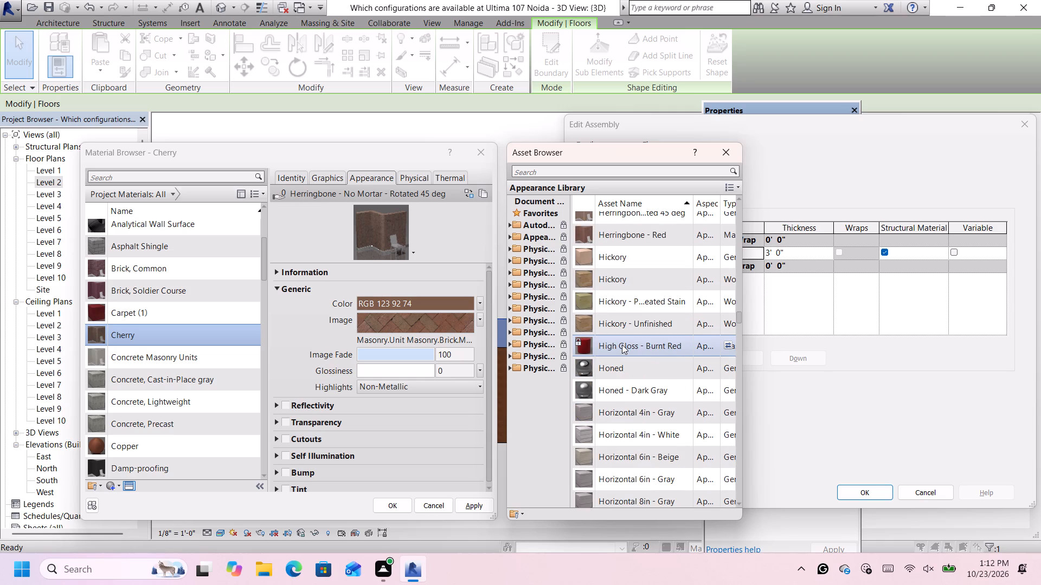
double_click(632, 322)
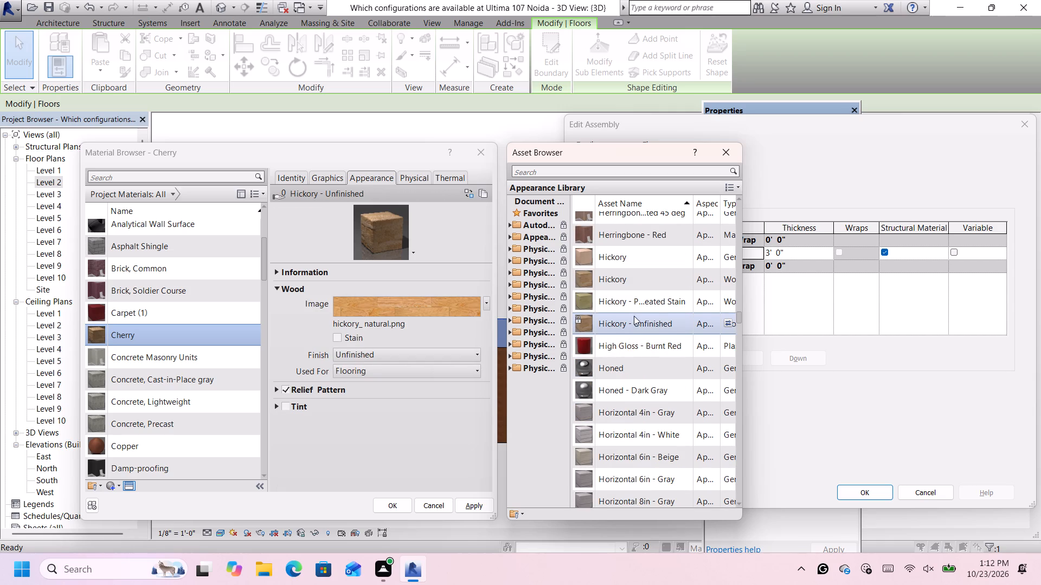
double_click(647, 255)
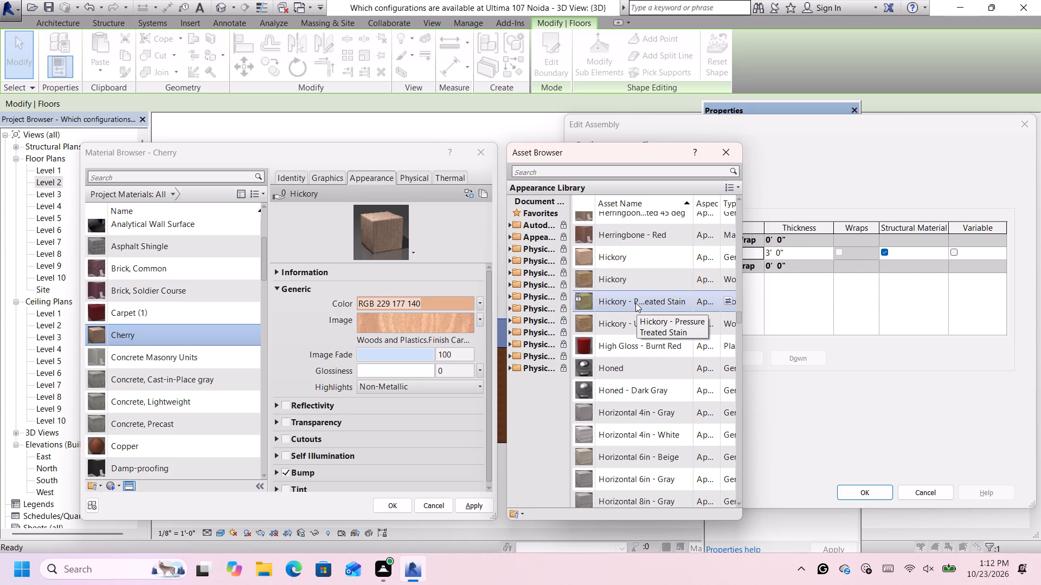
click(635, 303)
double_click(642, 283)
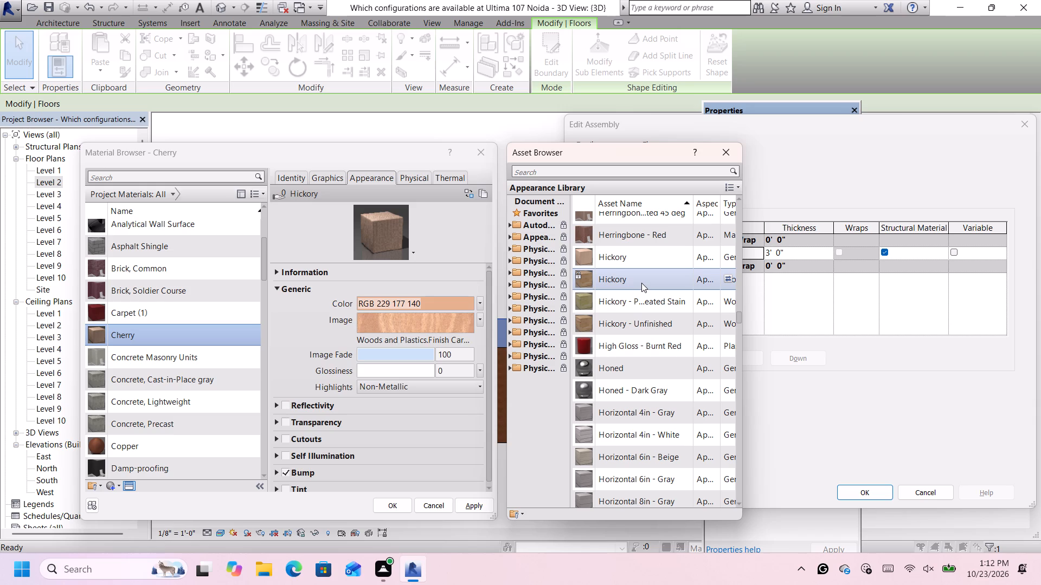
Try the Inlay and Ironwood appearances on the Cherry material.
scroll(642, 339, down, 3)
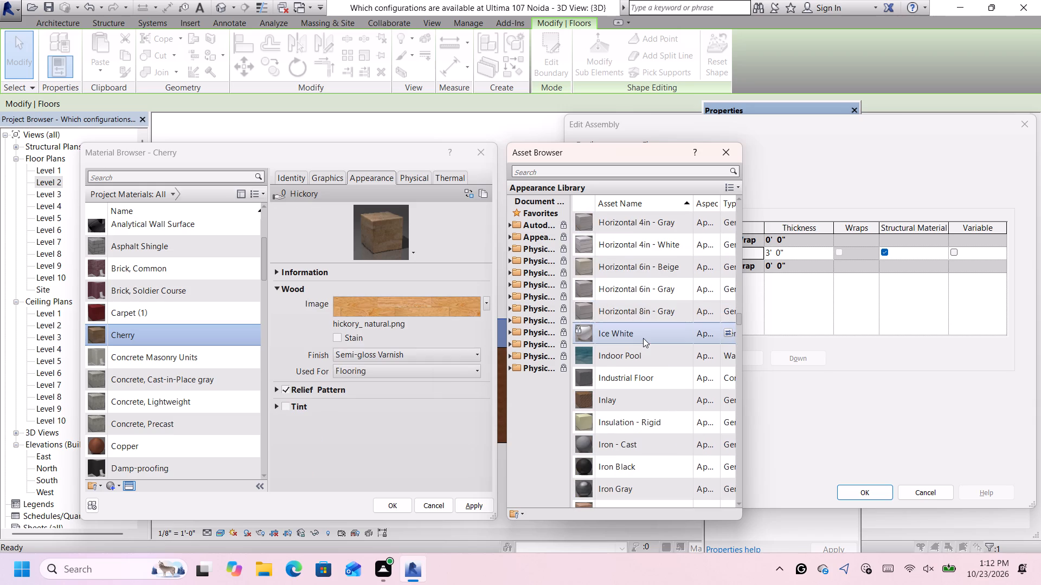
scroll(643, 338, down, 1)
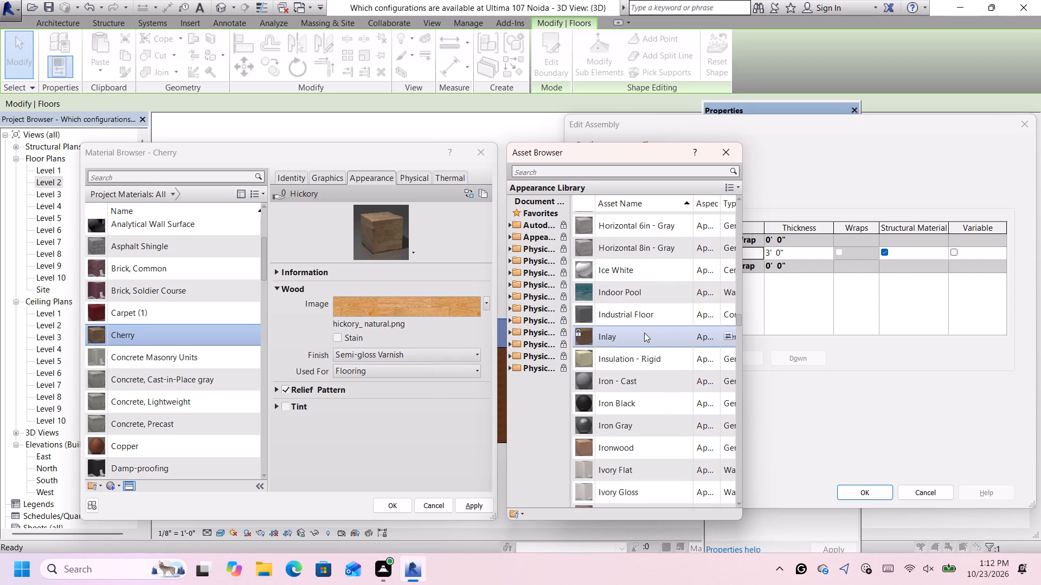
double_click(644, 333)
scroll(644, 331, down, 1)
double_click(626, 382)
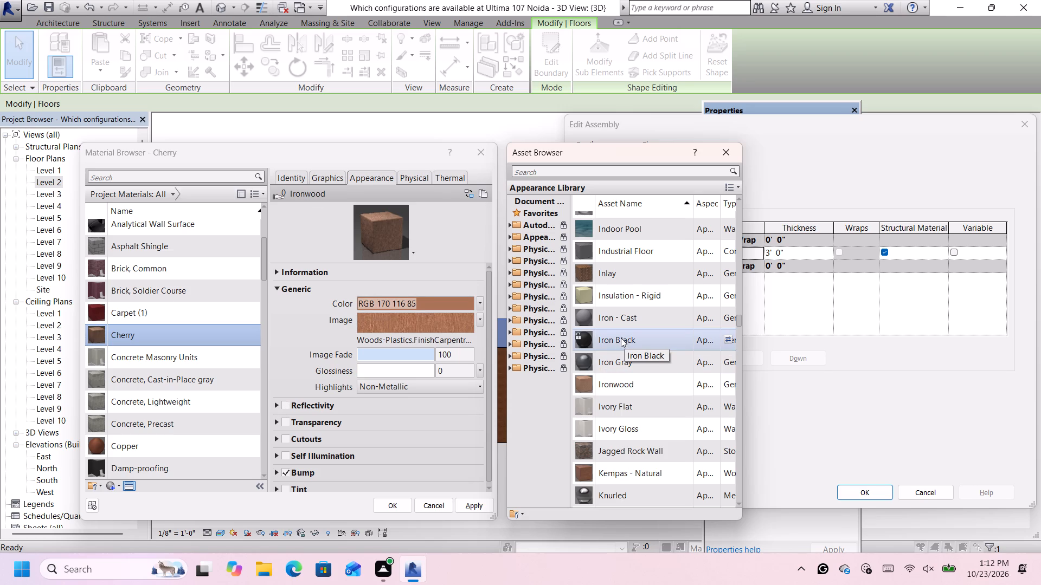
Give the Cherry material the Kempas - Natural wood appearance.
scroll(618, 343, down, 2)
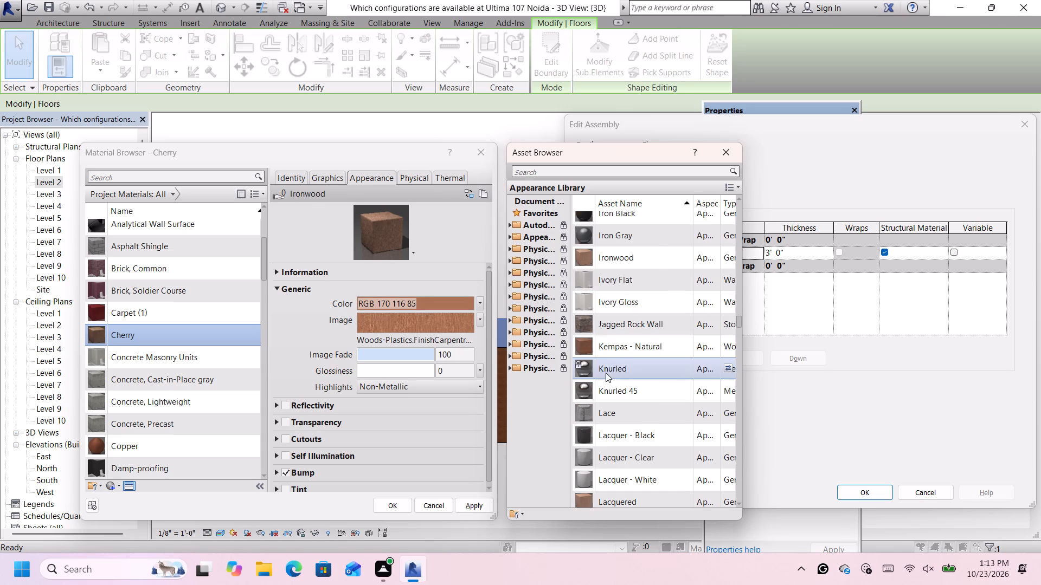
double_click(600, 354)
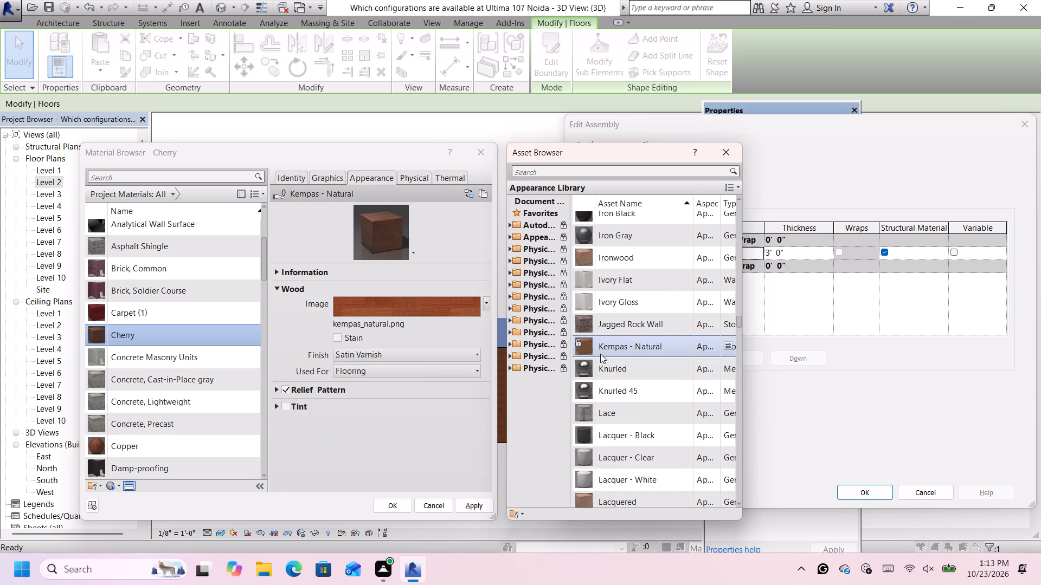
double_click(623, 339)
scroll(623, 339, down, 1)
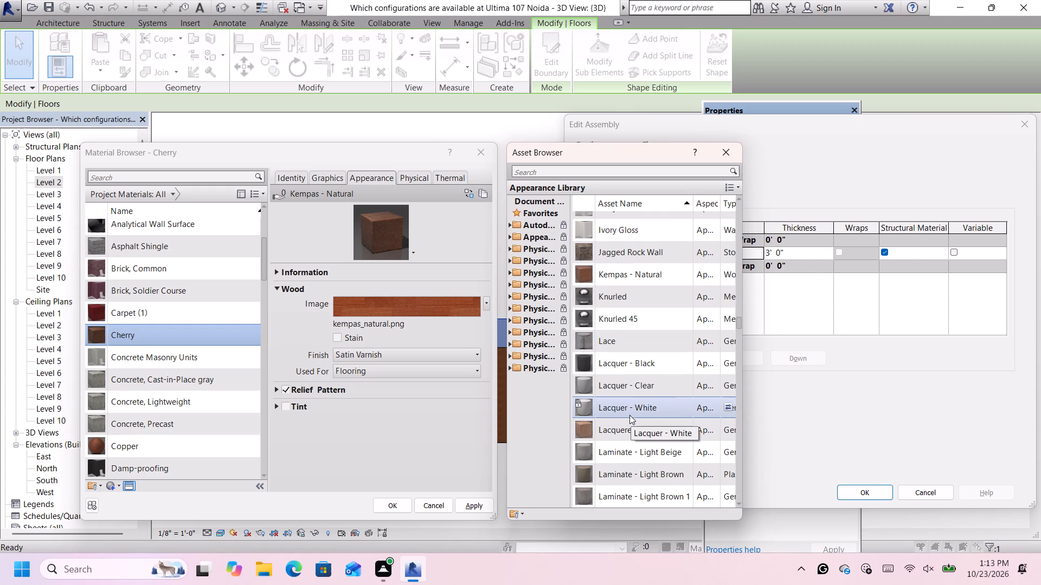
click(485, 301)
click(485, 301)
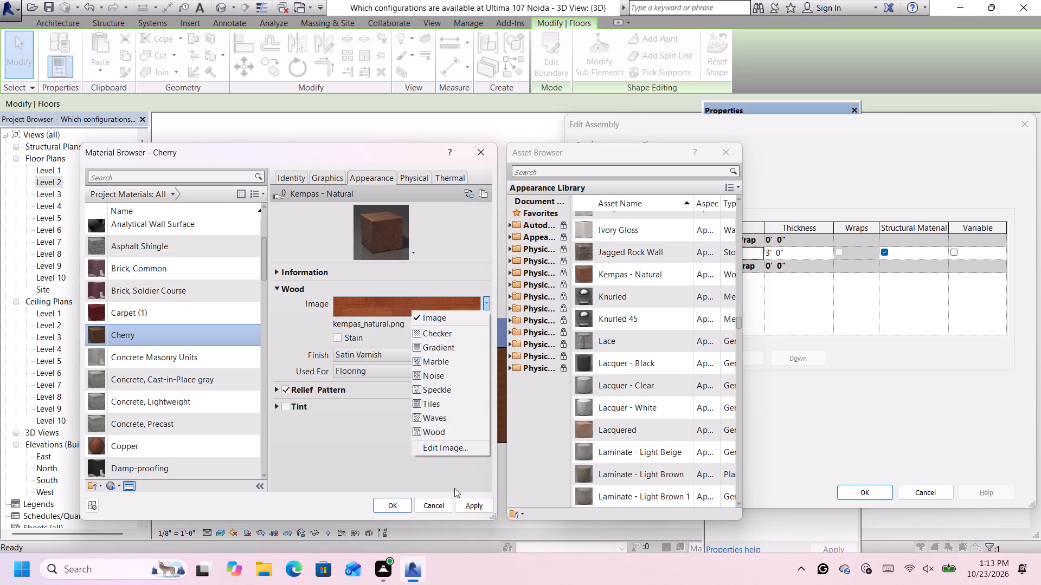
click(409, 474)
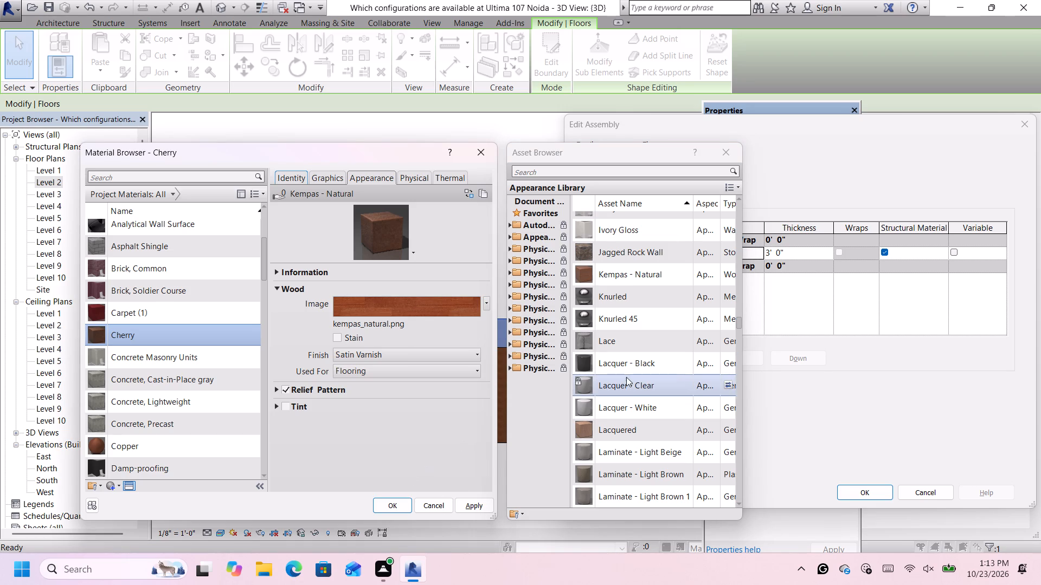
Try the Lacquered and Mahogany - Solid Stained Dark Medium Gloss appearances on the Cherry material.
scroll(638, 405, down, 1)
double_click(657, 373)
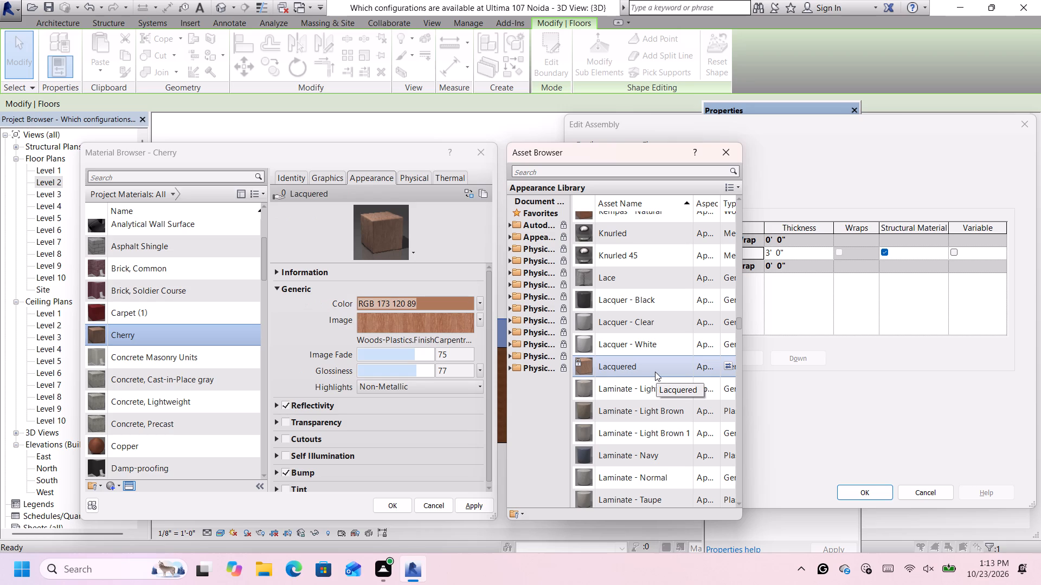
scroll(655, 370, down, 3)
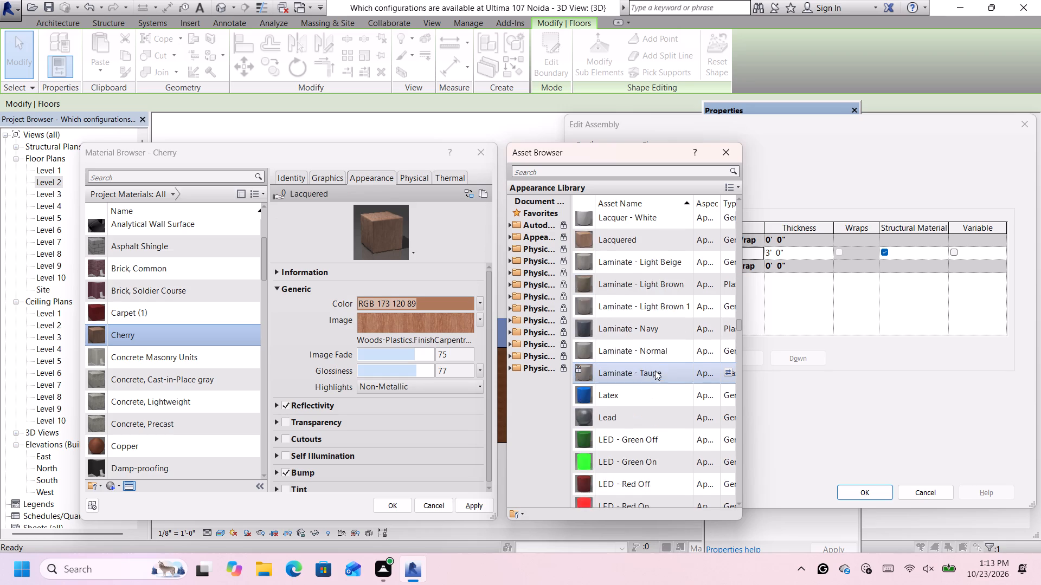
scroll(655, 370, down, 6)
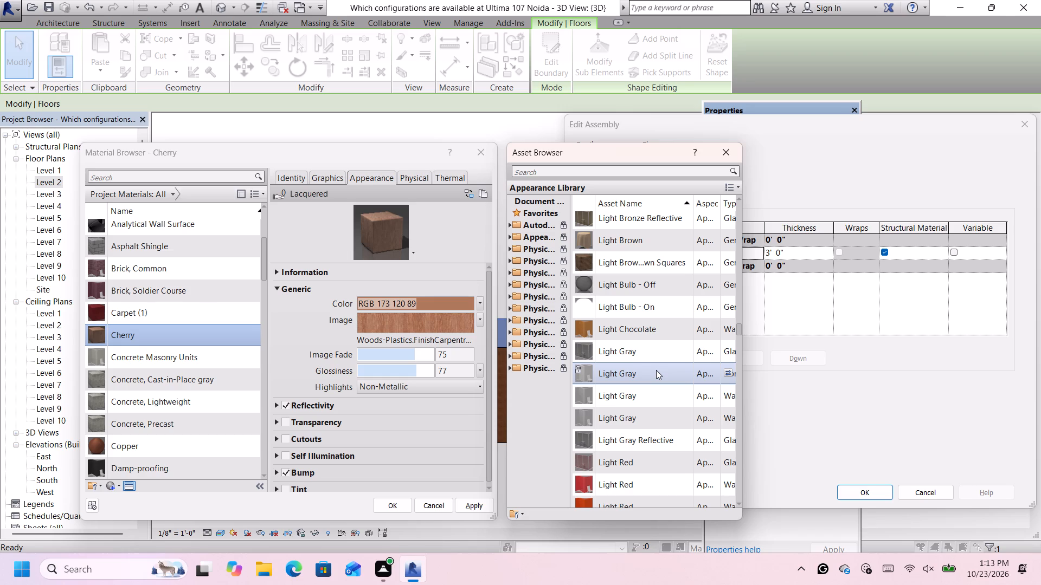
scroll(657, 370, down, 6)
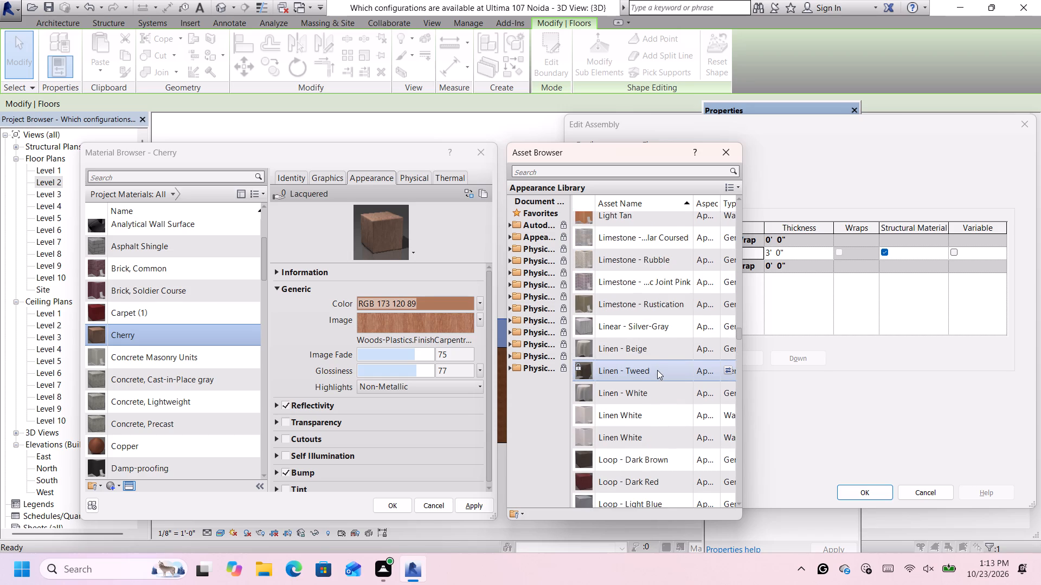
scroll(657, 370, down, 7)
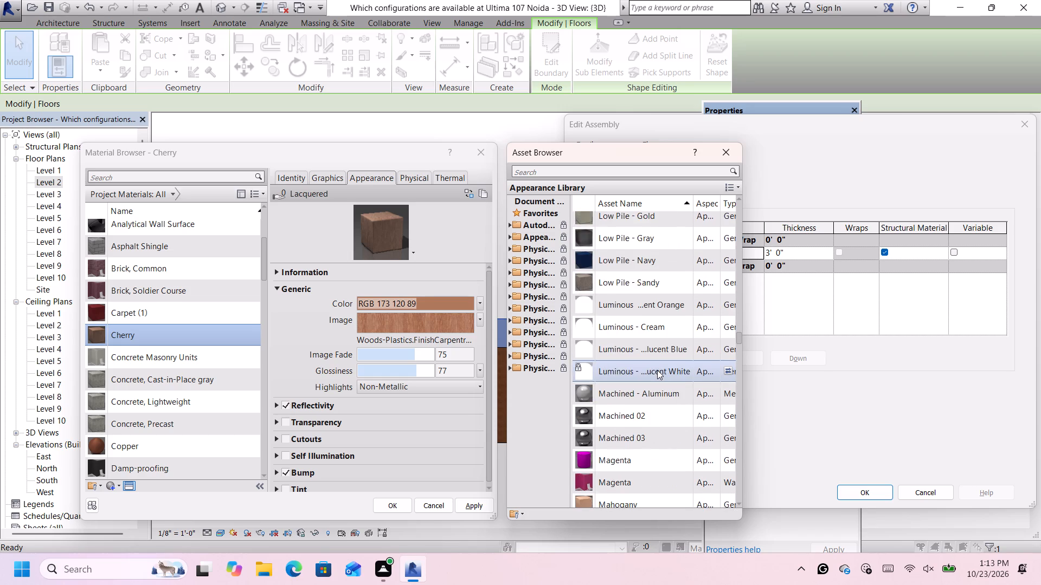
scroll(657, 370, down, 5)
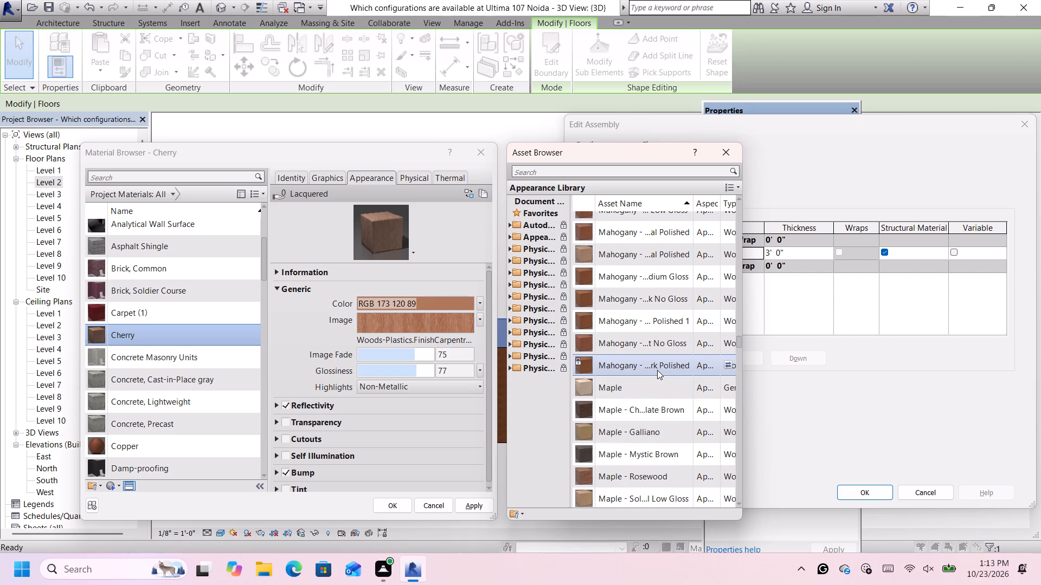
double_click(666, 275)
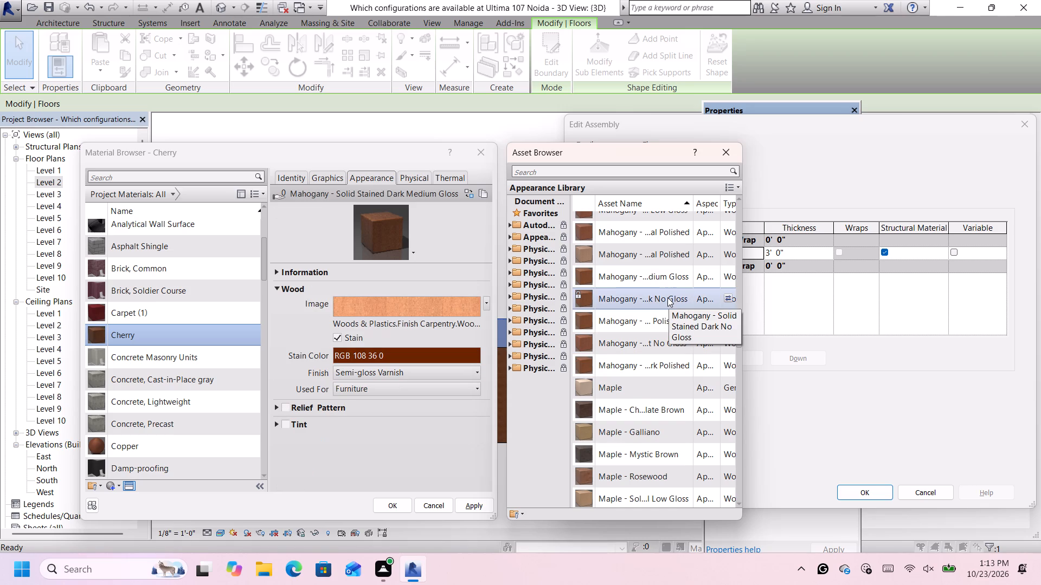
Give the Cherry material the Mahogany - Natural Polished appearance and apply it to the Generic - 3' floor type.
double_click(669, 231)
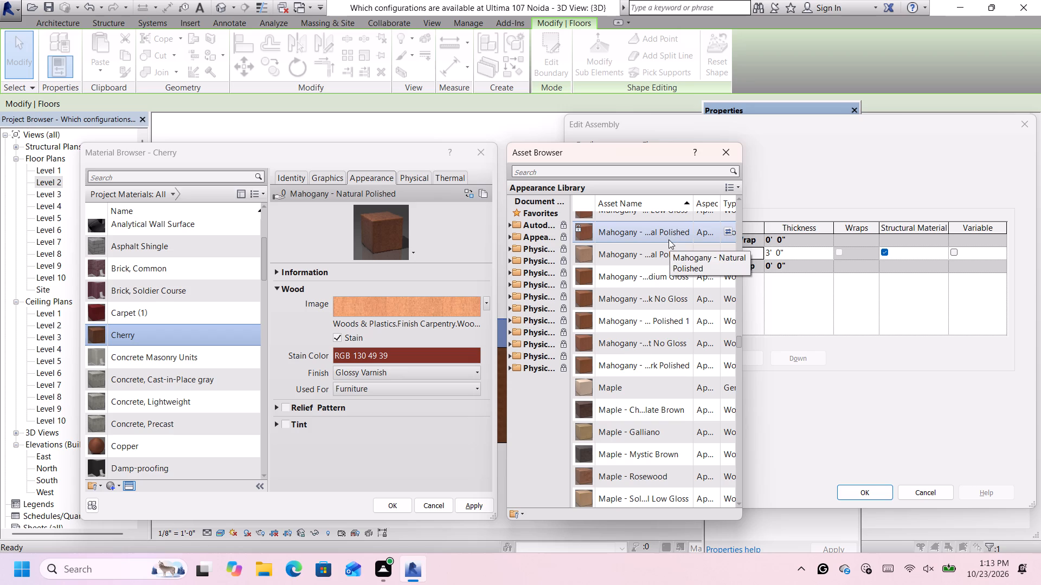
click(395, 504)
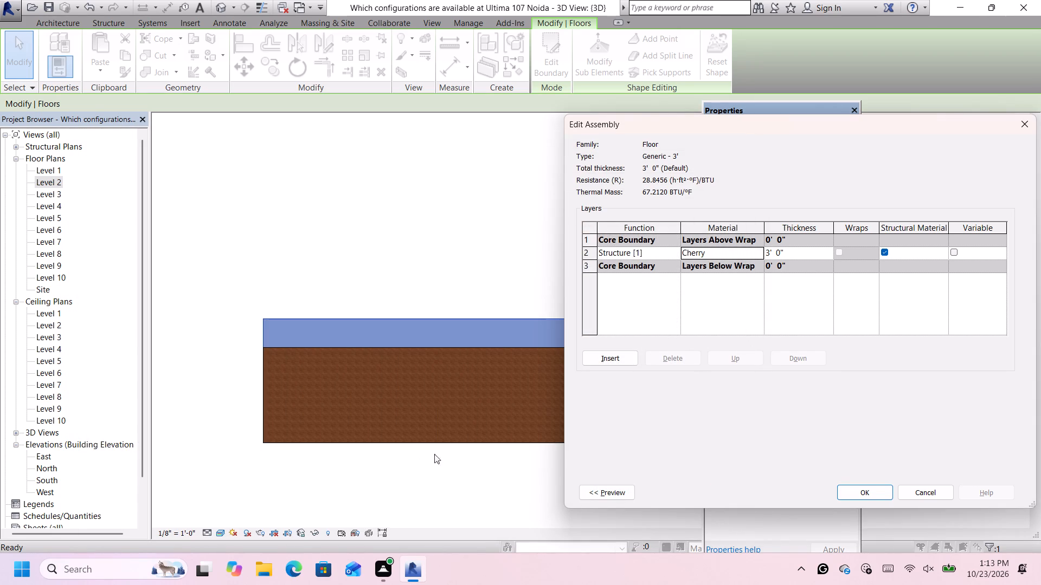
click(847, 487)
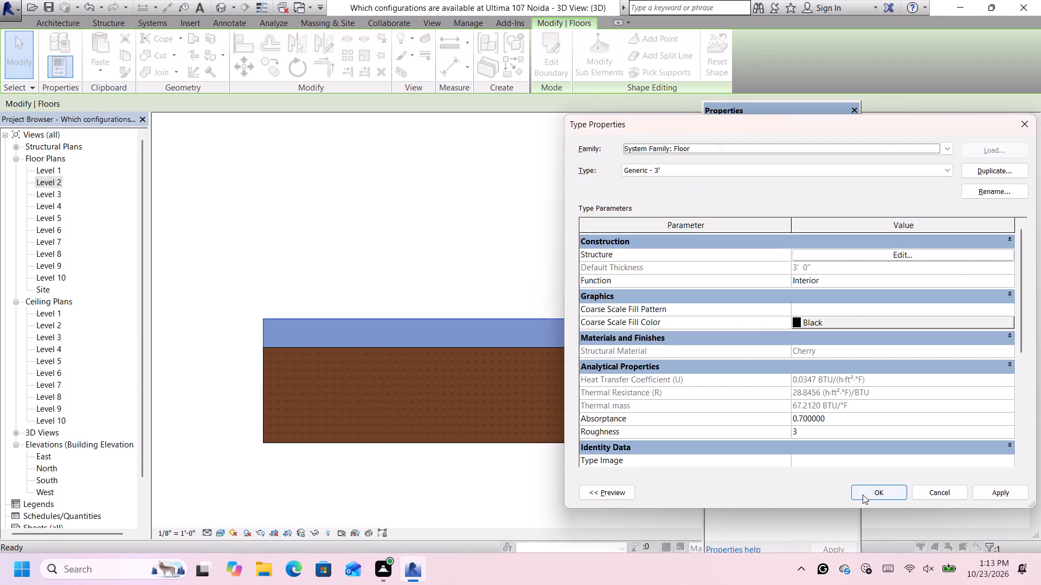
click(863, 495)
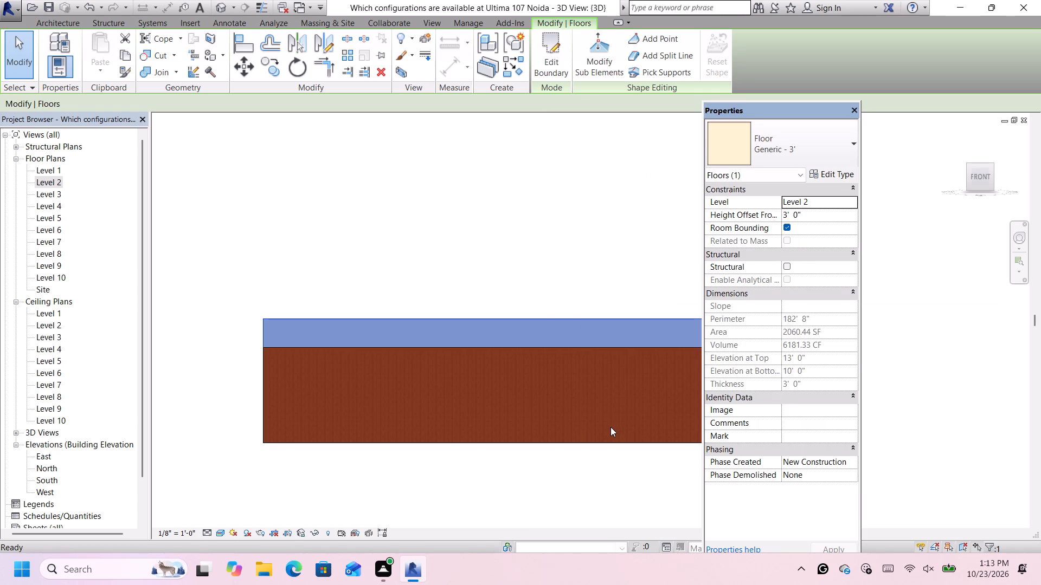
Open the Cherry material of the Generic - 3' floor's structure layer for editing, along with the appearance asset library.
click(827, 175)
click(873, 252)
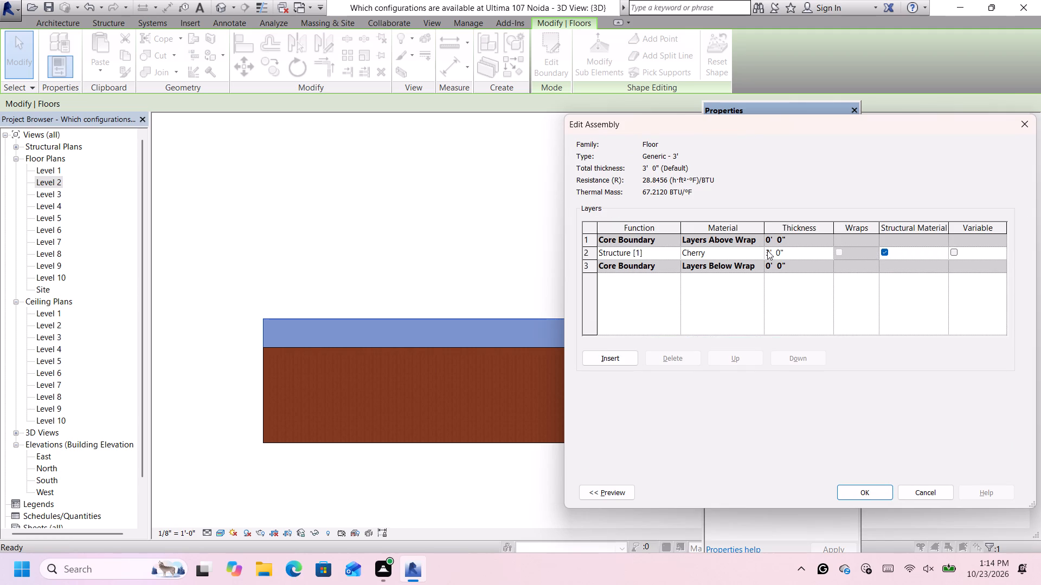
click(757, 254)
click(757, 251)
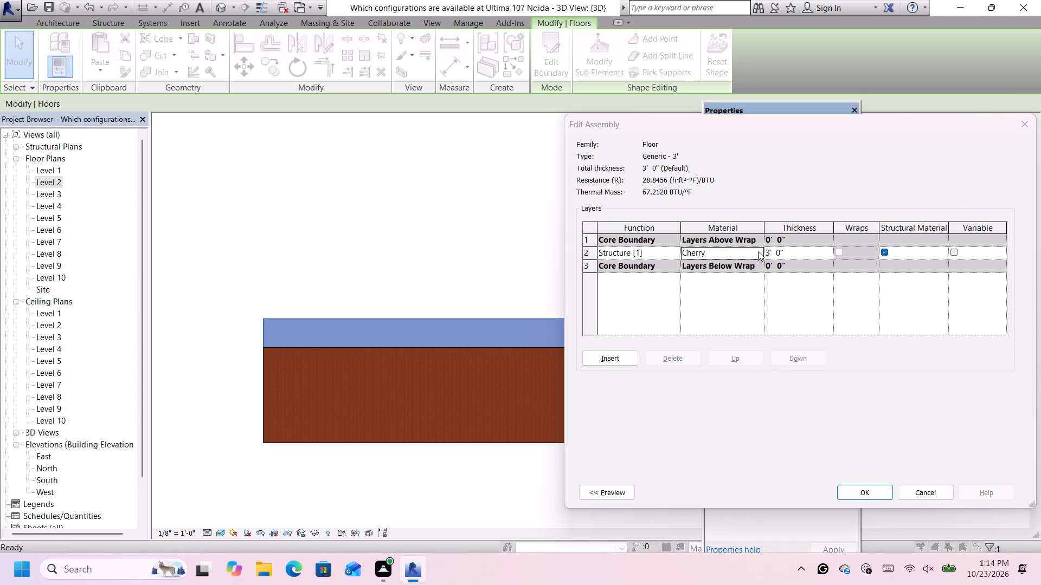
click(127, 483)
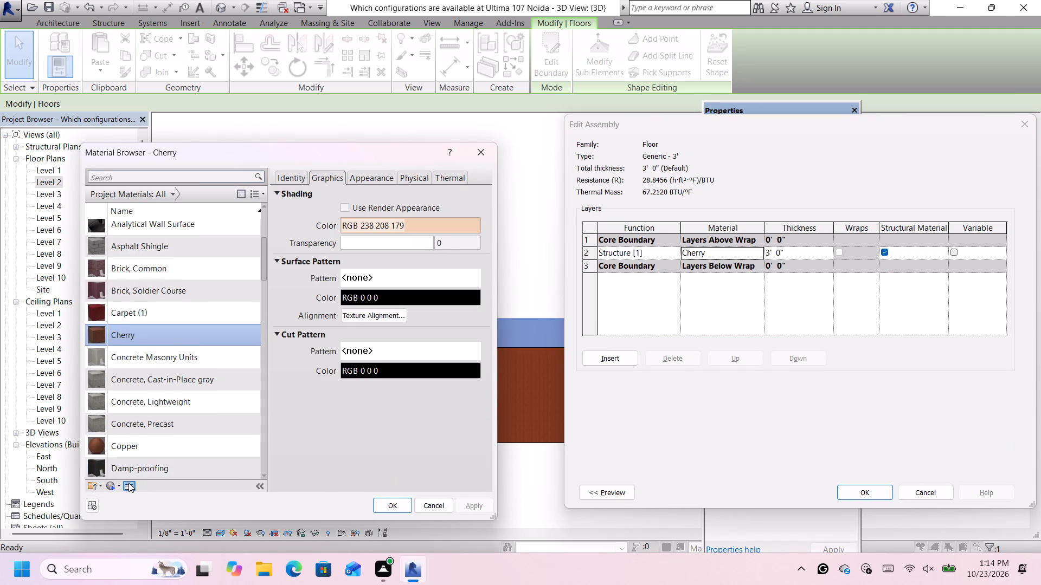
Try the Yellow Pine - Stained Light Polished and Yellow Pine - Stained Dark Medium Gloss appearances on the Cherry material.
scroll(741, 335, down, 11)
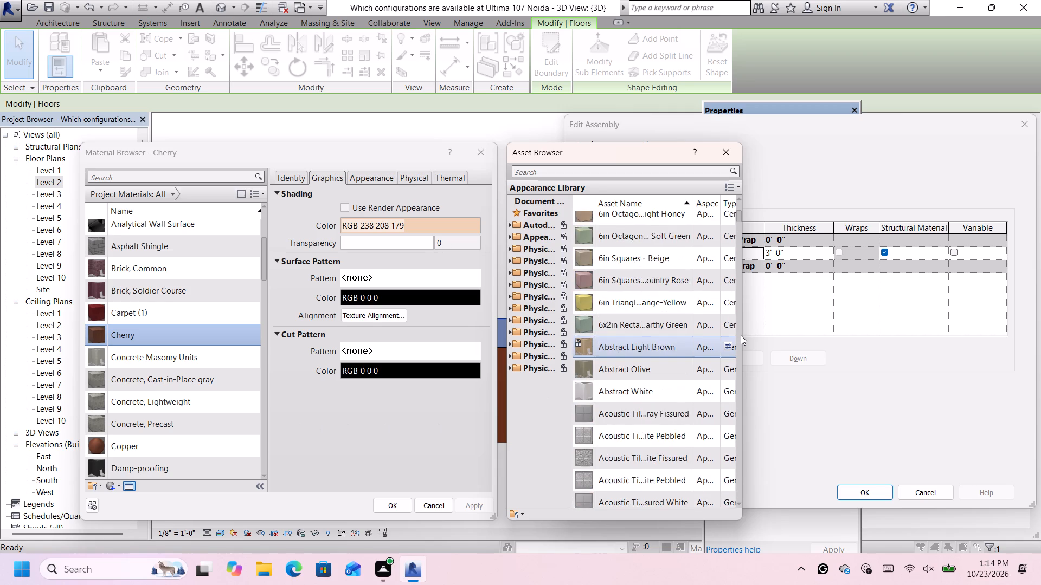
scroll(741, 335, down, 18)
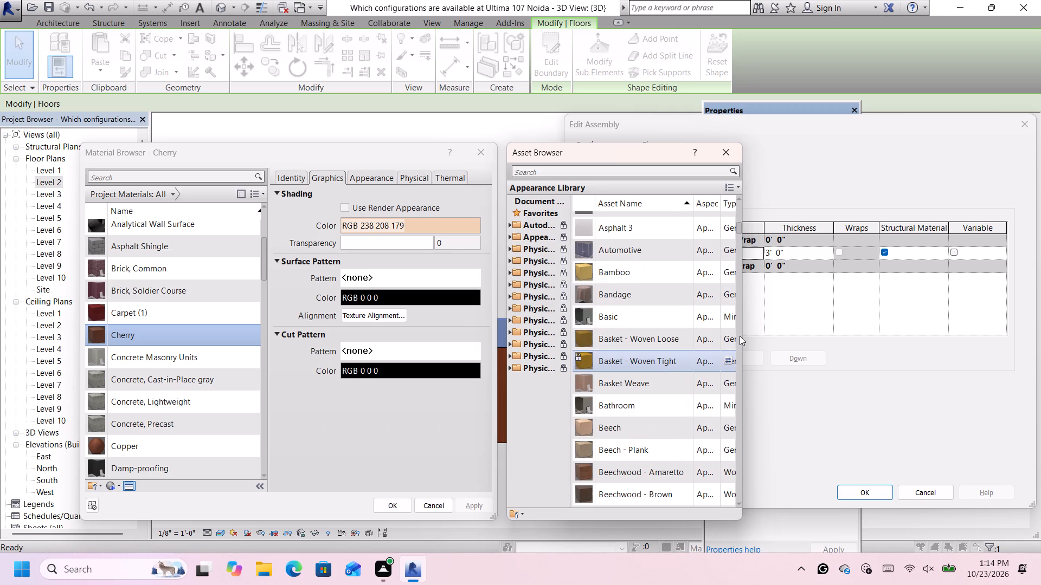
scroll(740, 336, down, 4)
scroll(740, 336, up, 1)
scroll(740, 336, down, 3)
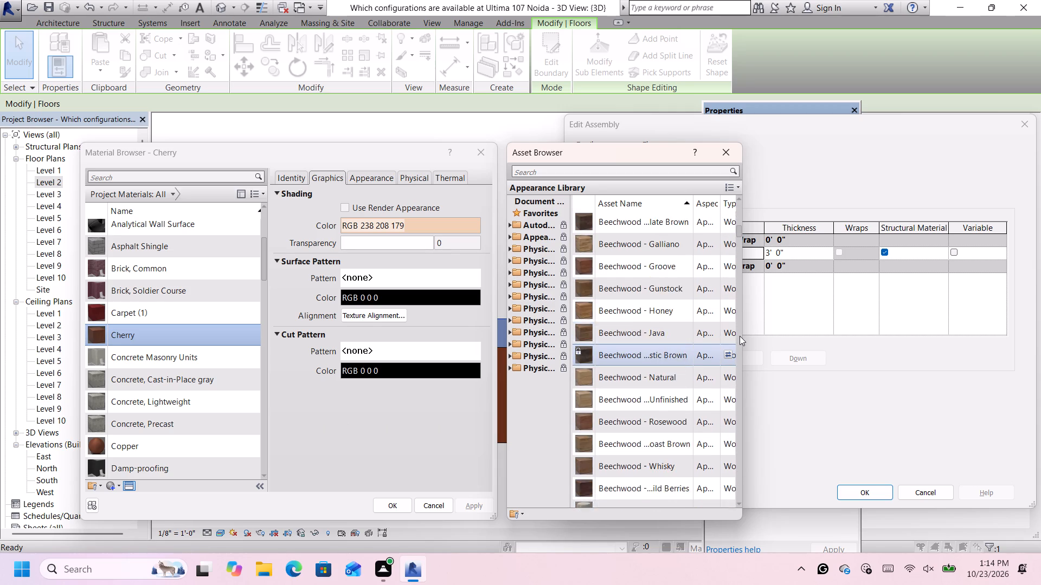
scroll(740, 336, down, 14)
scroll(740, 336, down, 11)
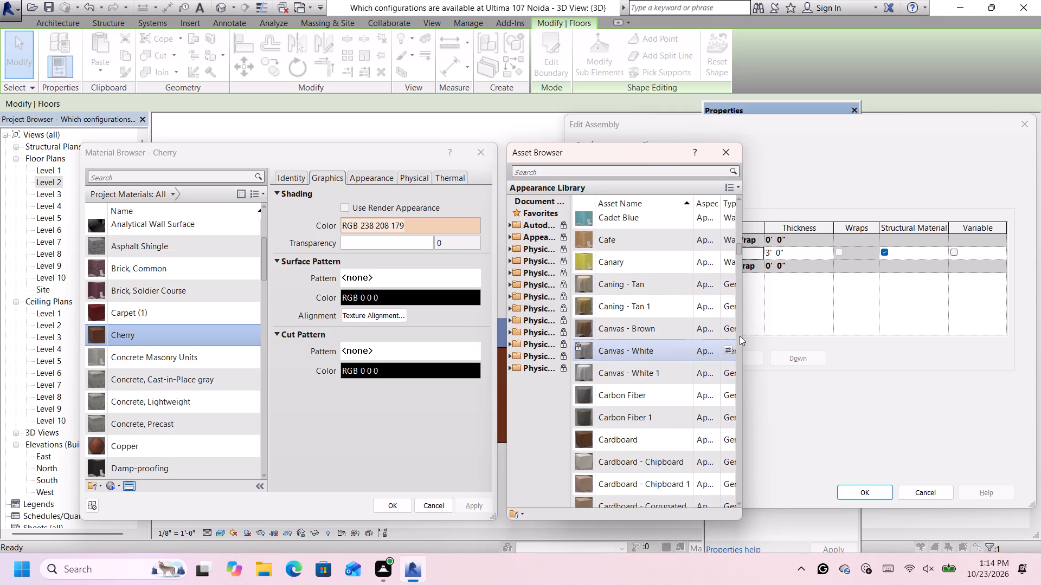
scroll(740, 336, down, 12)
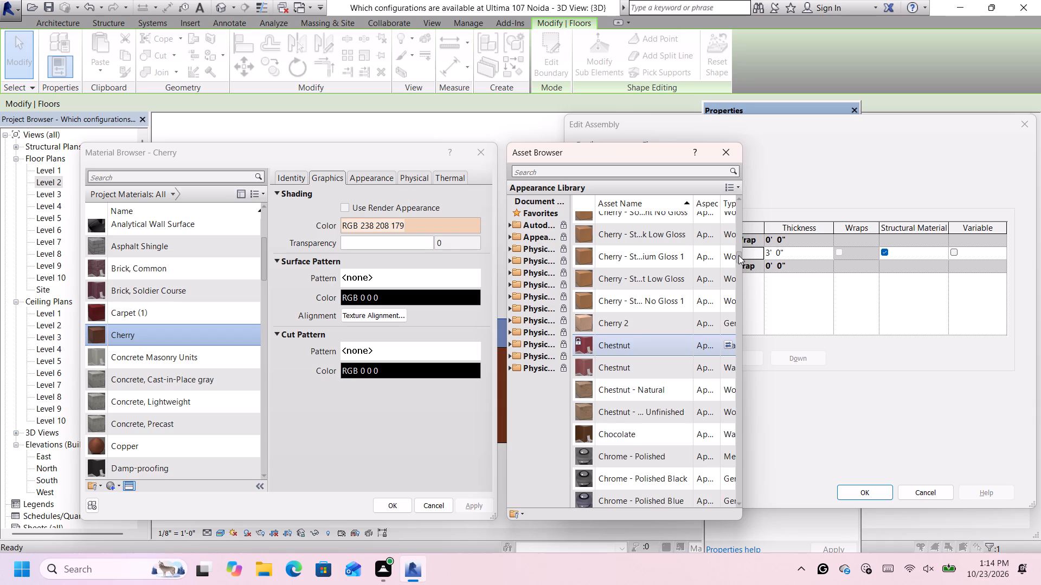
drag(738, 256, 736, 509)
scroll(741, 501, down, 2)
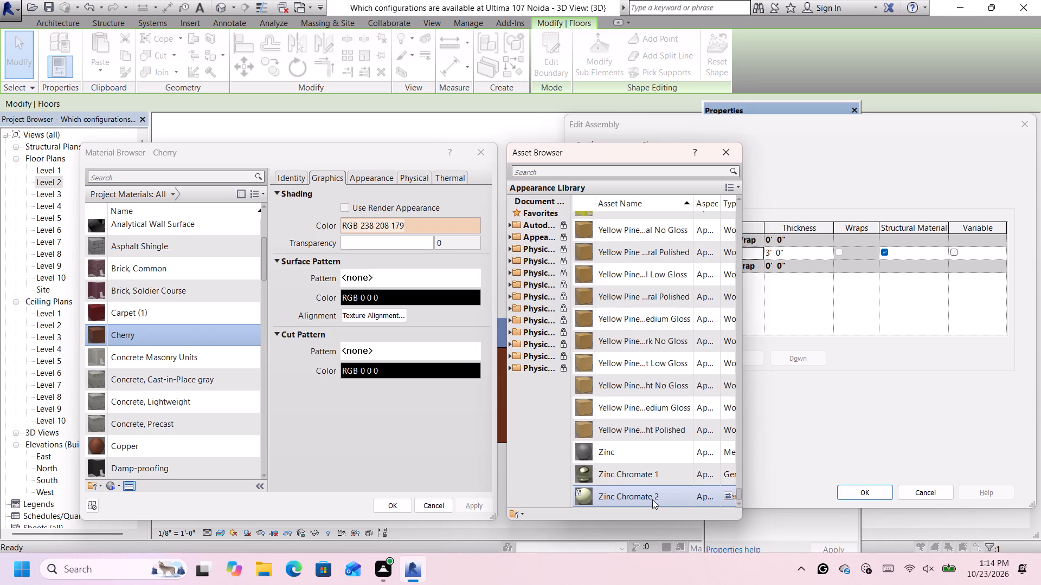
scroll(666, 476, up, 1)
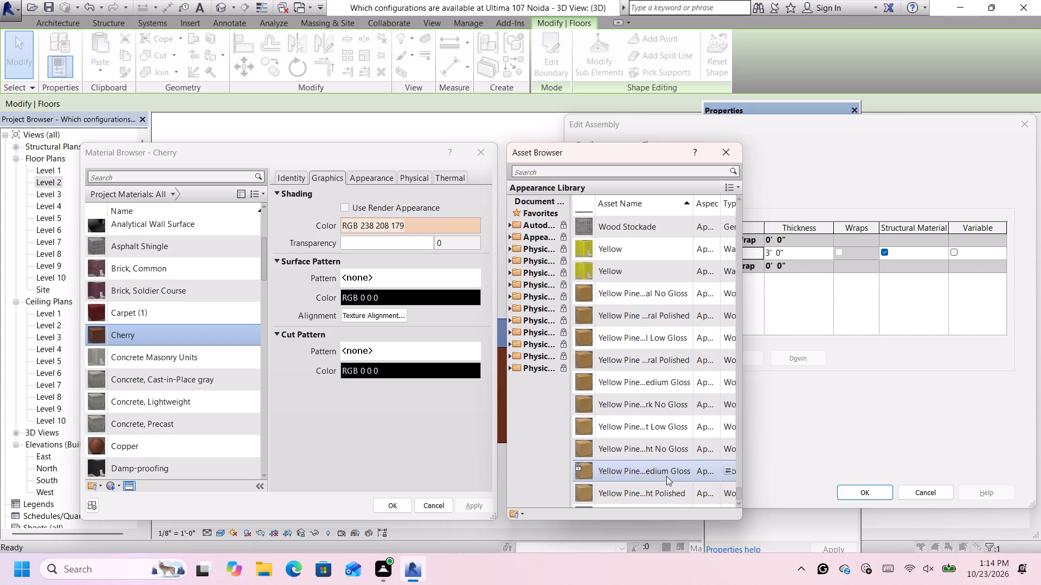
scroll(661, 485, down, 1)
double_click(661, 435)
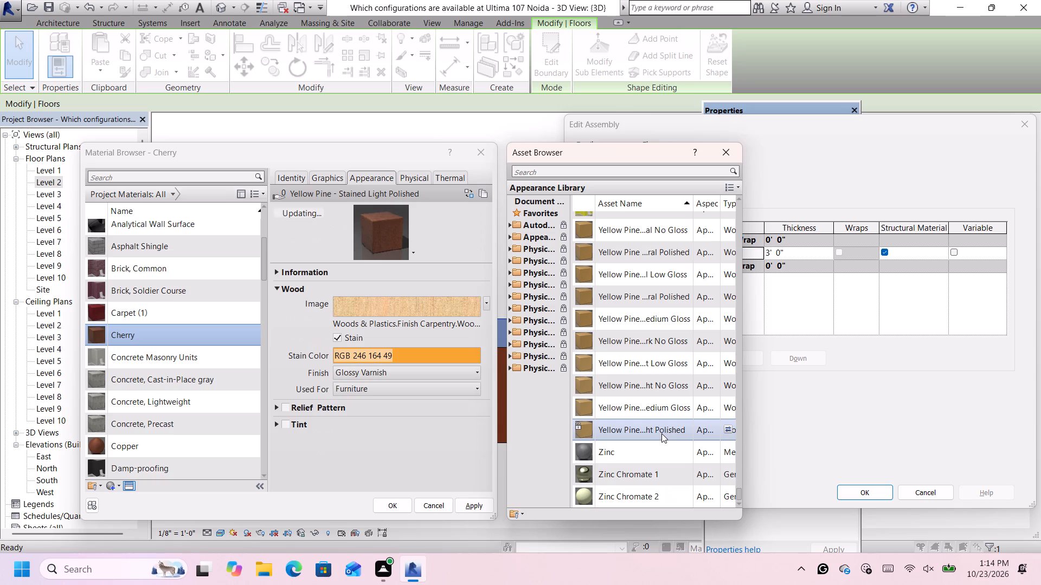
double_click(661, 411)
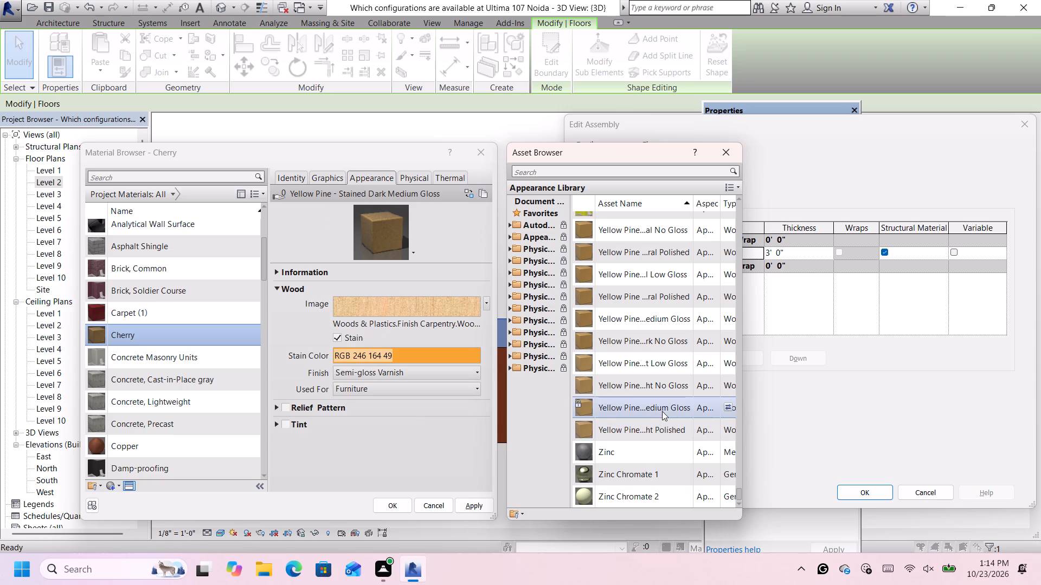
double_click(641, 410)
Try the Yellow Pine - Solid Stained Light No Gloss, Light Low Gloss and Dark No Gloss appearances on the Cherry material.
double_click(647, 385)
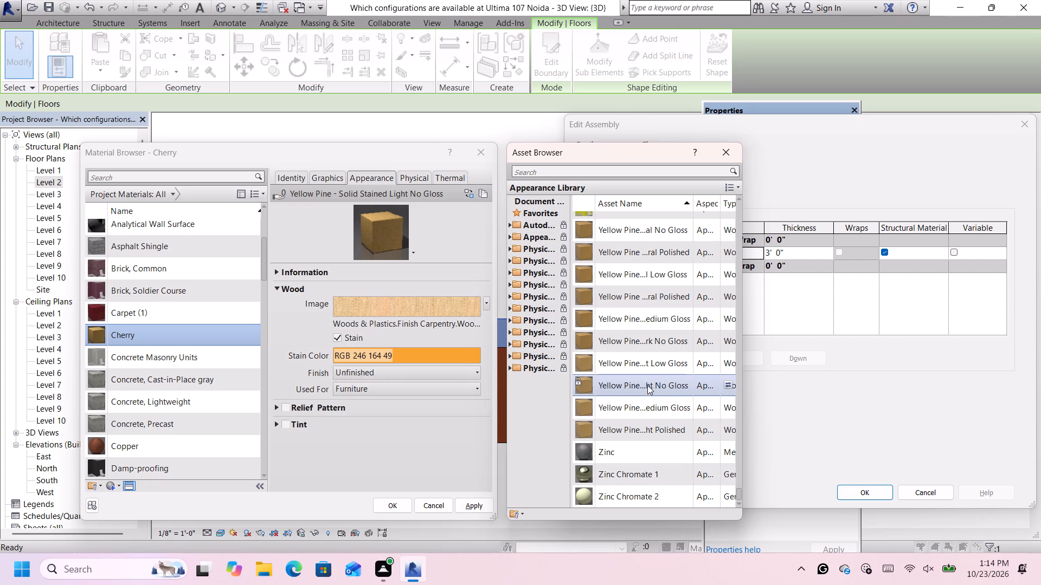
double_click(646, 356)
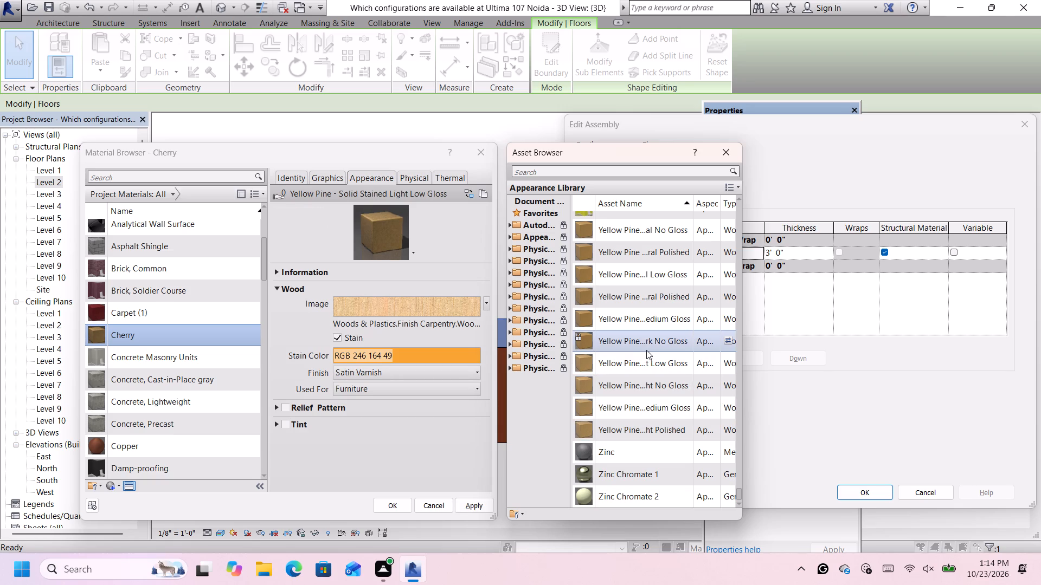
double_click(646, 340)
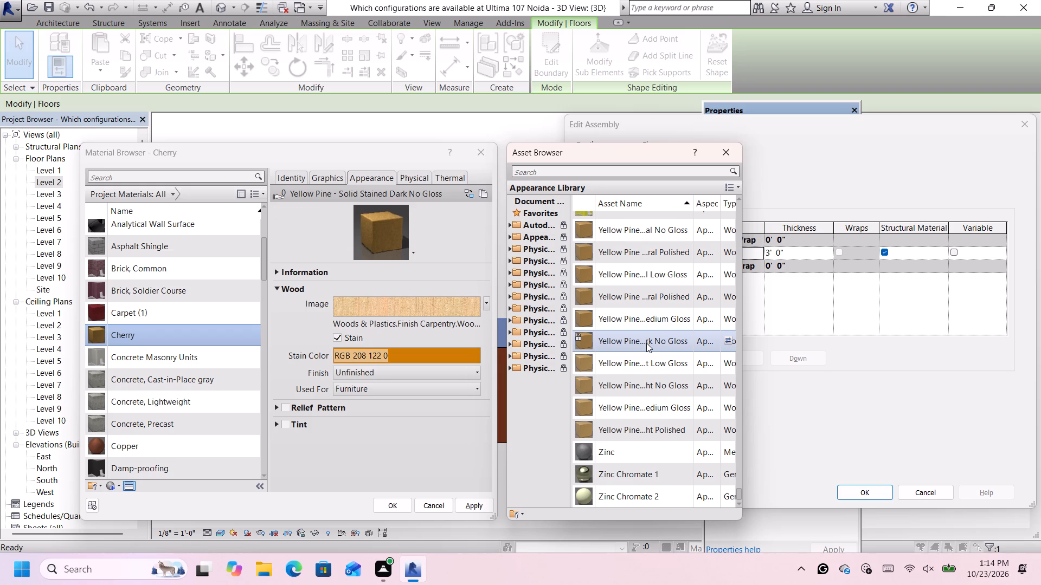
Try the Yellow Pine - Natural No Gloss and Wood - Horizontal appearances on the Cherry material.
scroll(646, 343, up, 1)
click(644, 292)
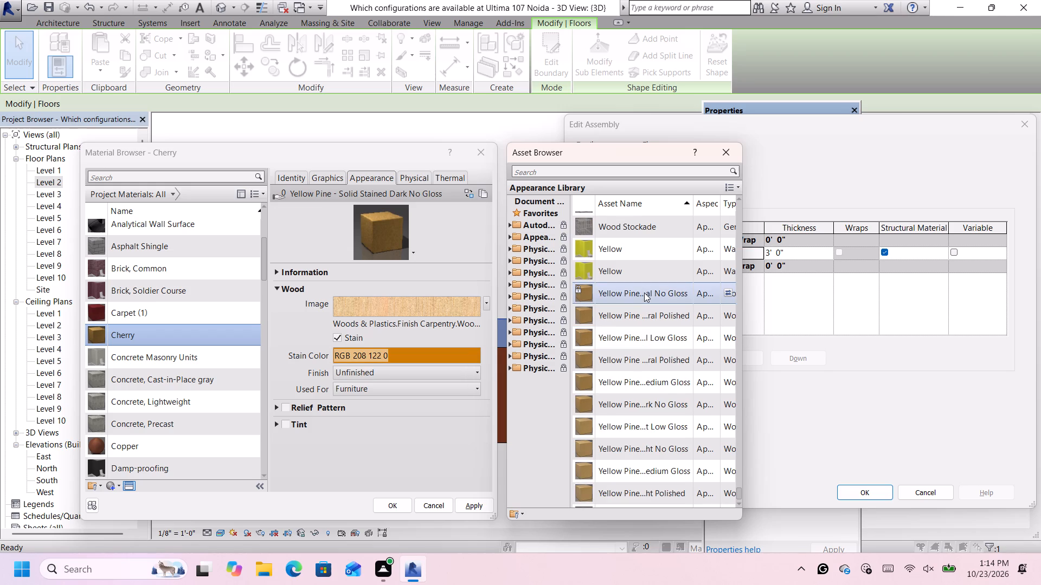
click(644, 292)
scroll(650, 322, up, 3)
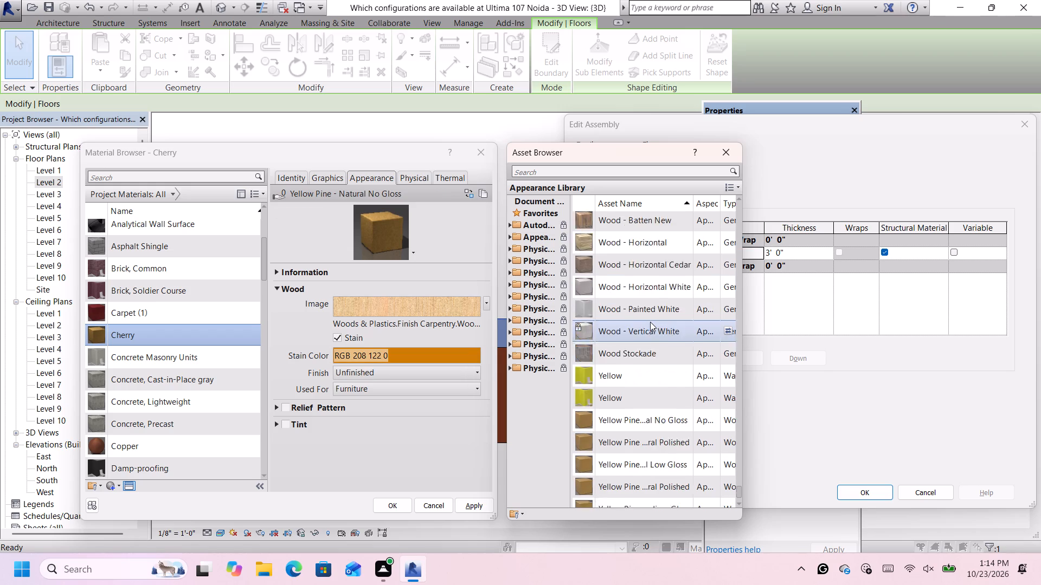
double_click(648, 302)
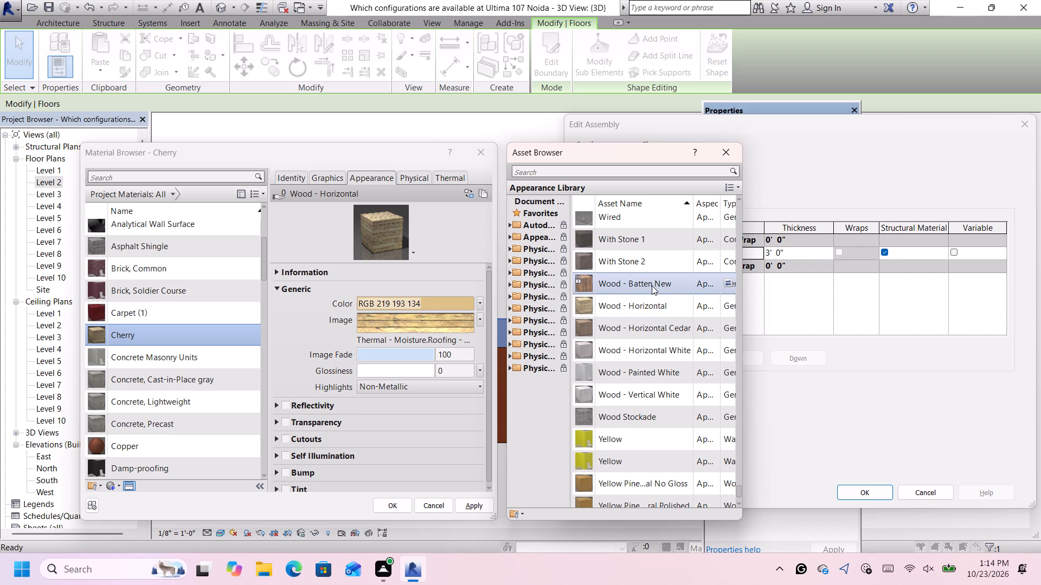
Give the Cherry material the Wood - Batten New appearance.
double_click(652, 285)
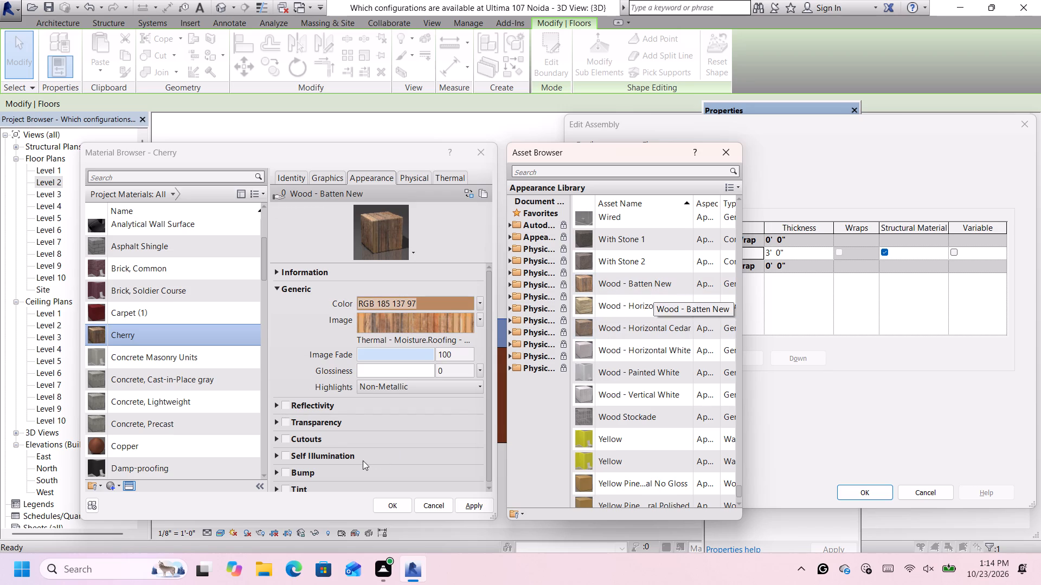
scroll(370, 438, down, 3)
scroll(355, 261, up, 1)
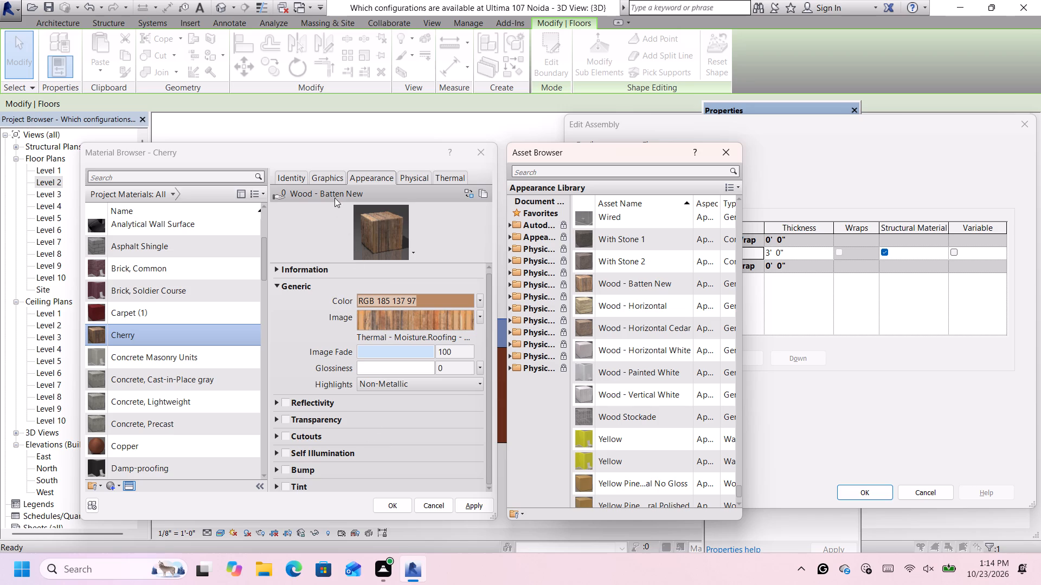
Review the Cherry material's graphics, identity, physical, thermal and appearance properties.
click(333, 175)
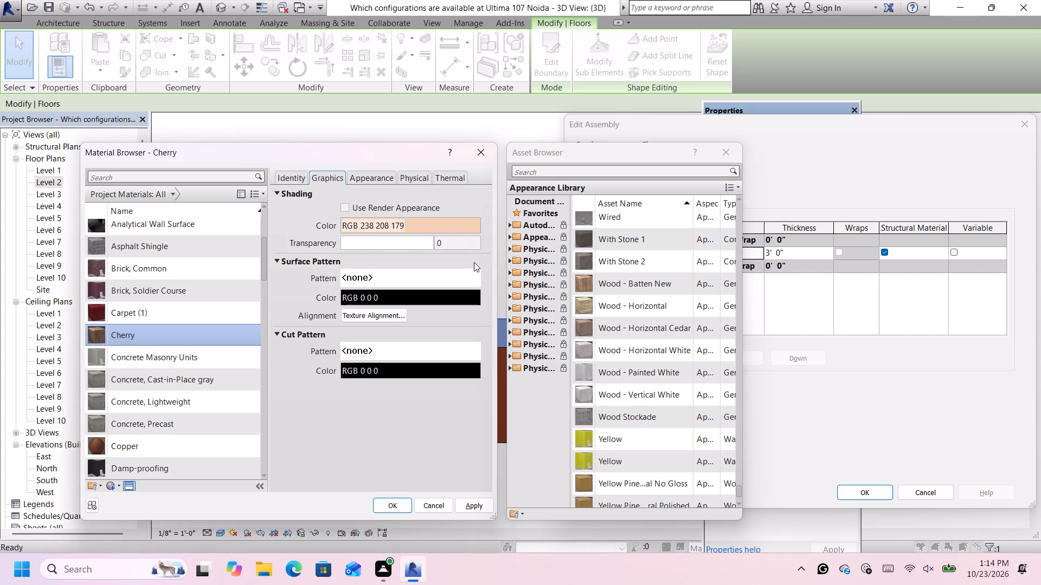
click(301, 178)
click(332, 180)
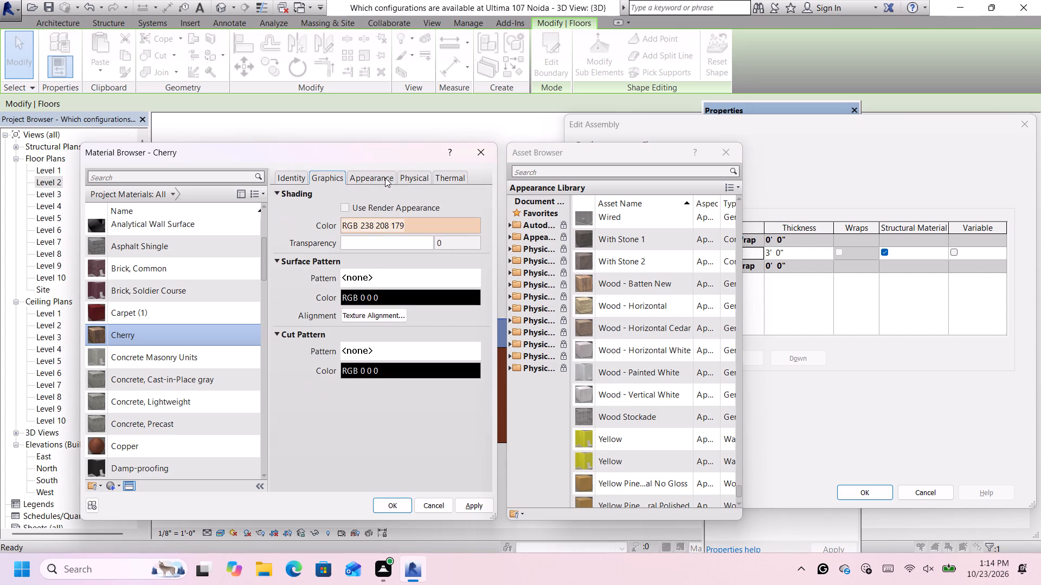
click(393, 176)
click(426, 175)
click(441, 173)
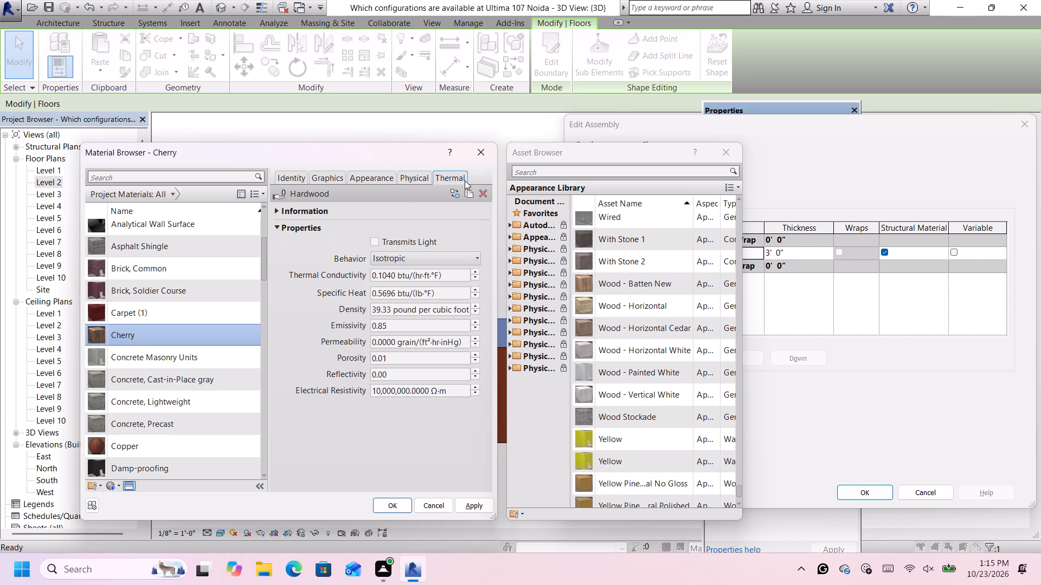
click(364, 181)
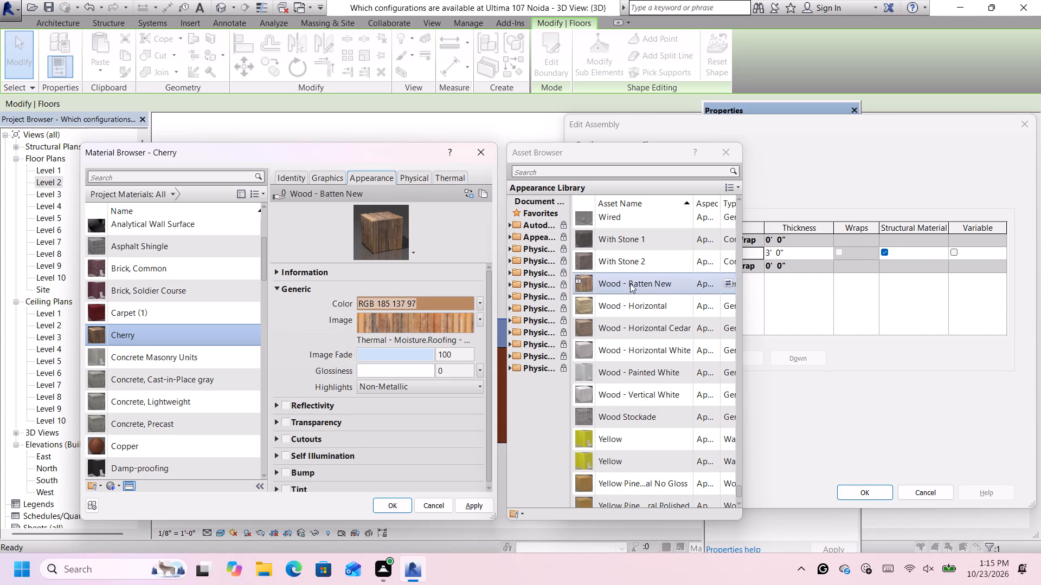
Give the Cherry material the Wood - Horizontal appearance.
click(608, 303)
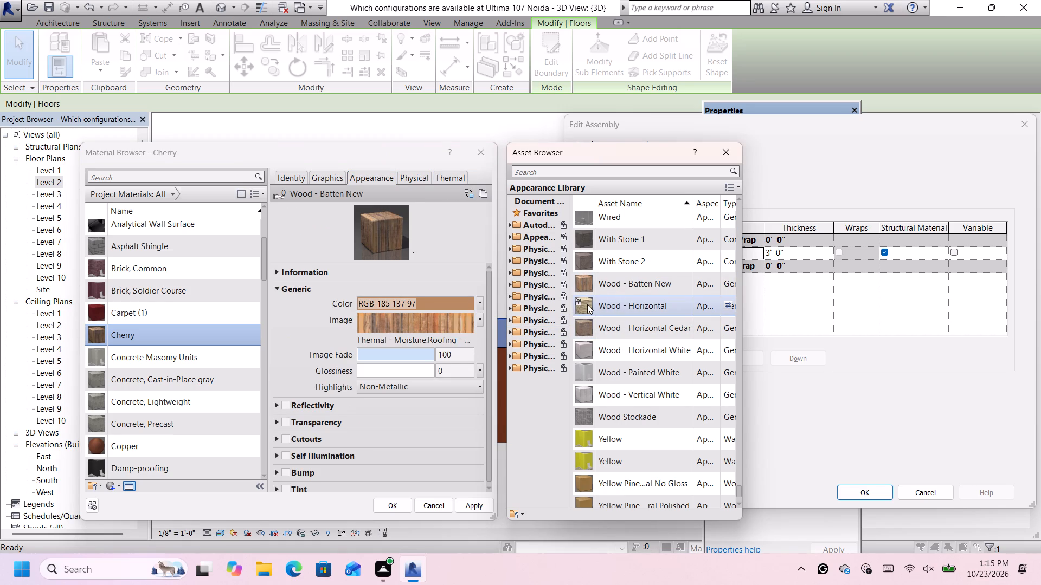
double_click(587, 304)
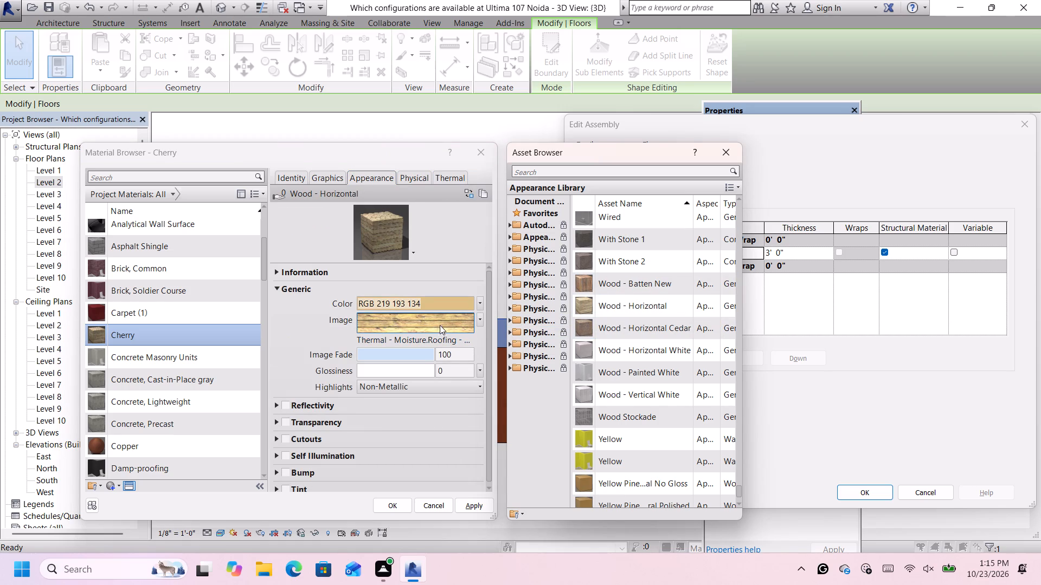
Open the Wood - Horizontal image texture for editing and set its UVW Source to 3.
click(426, 320)
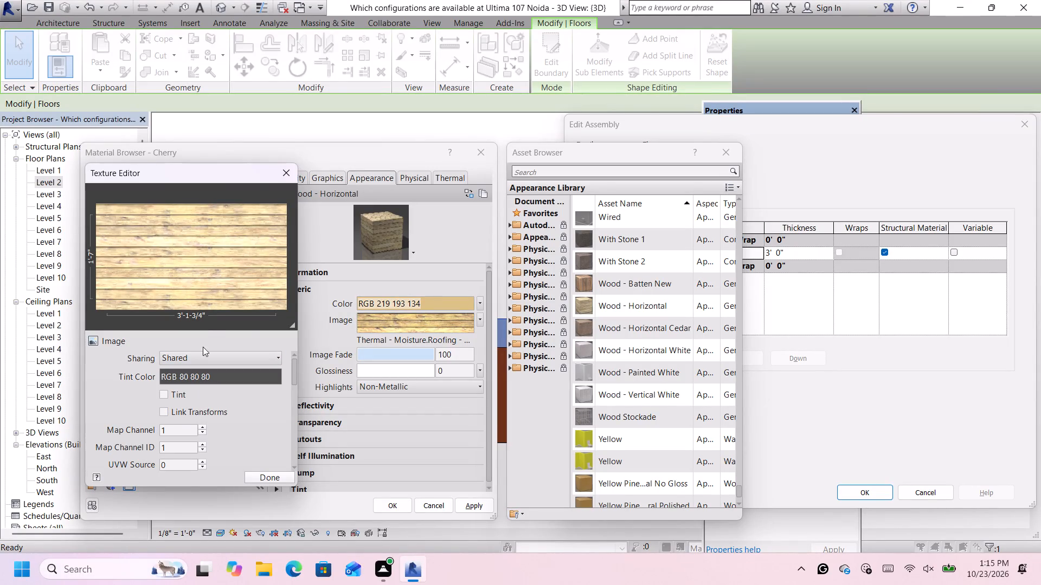
scroll(178, 459, down, 2)
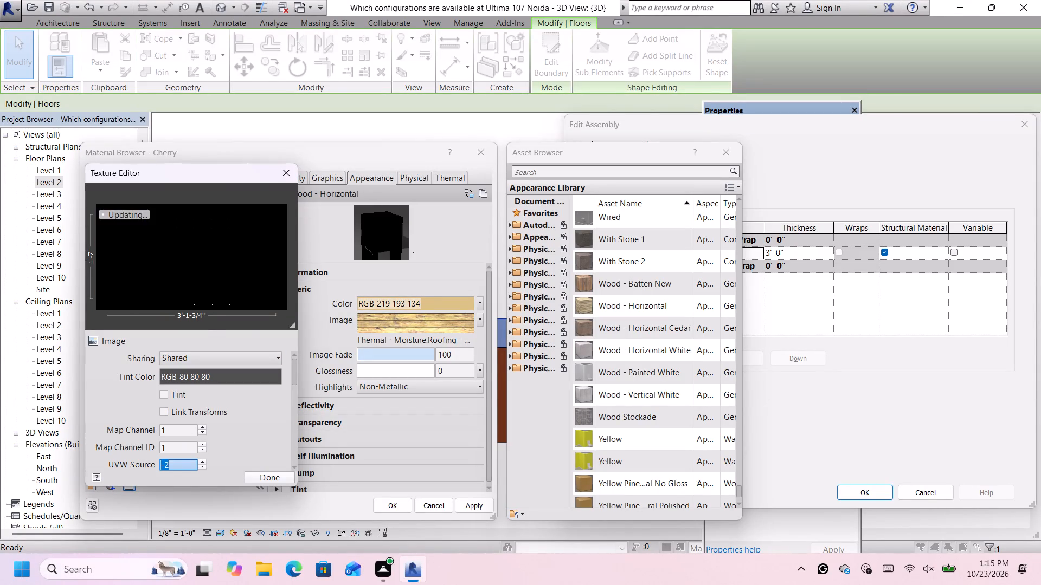
scroll(178, 459, up, 6)
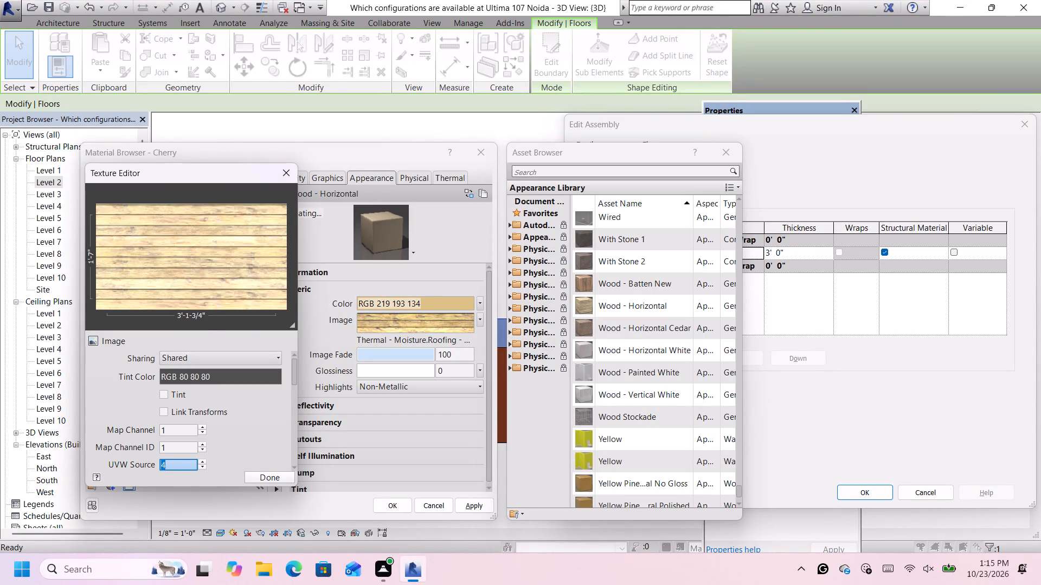
scroll(178, 459, up, 4)
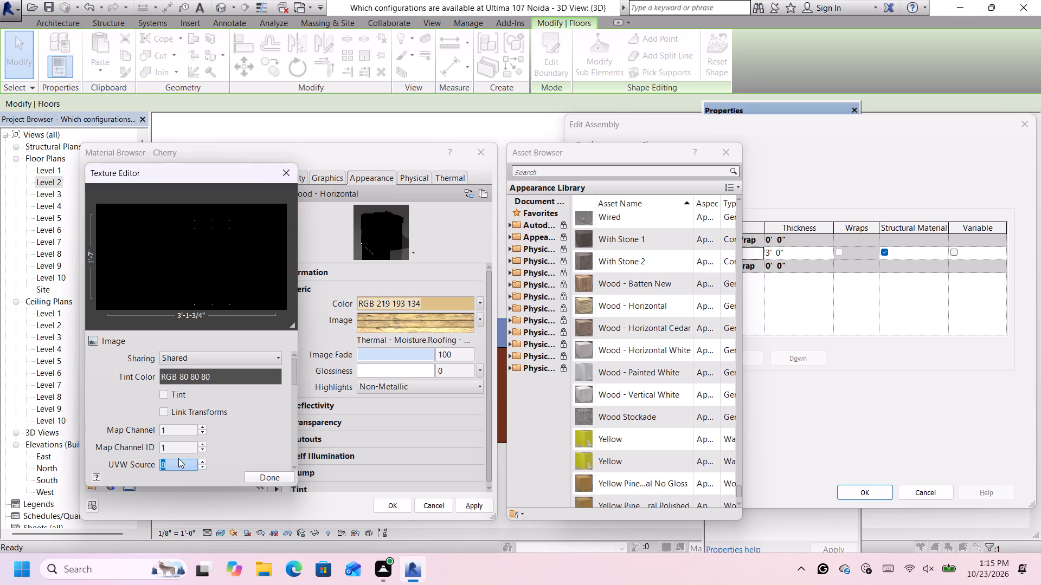
scroll(177, 462, up, 2)
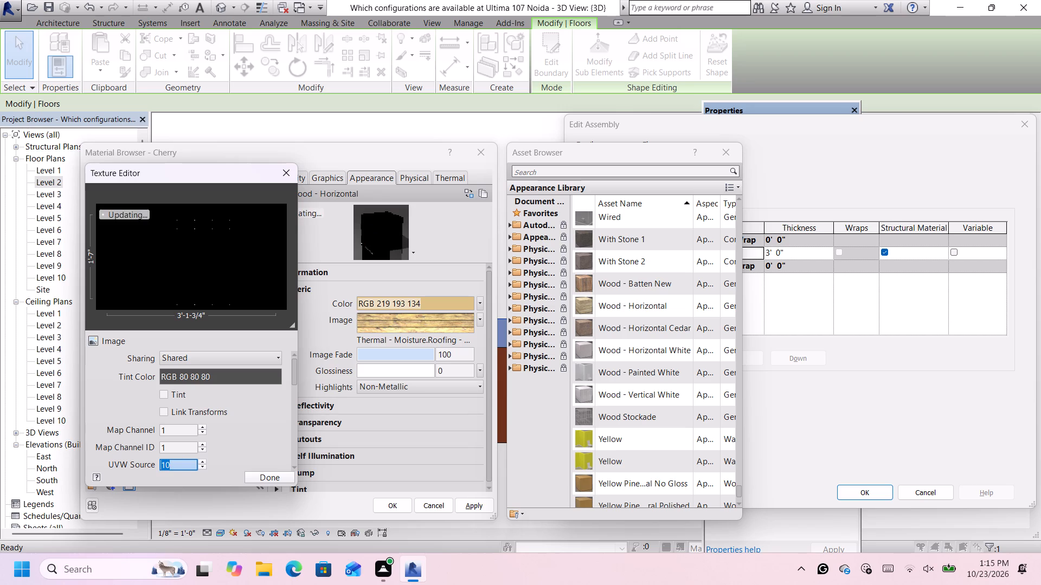
scroll(200, 401, down, 1)
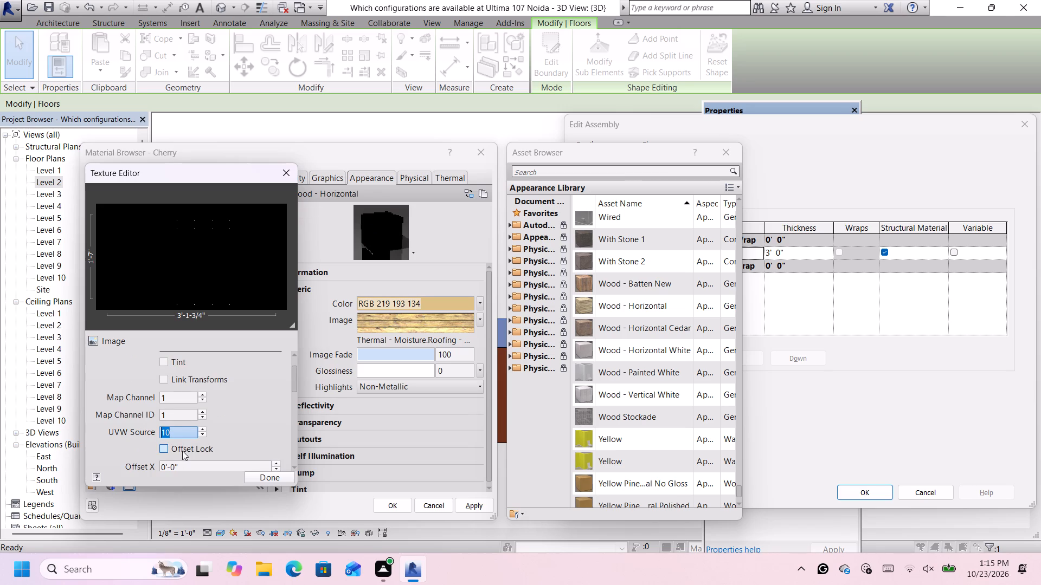
scroll(186, 432, down, 5)
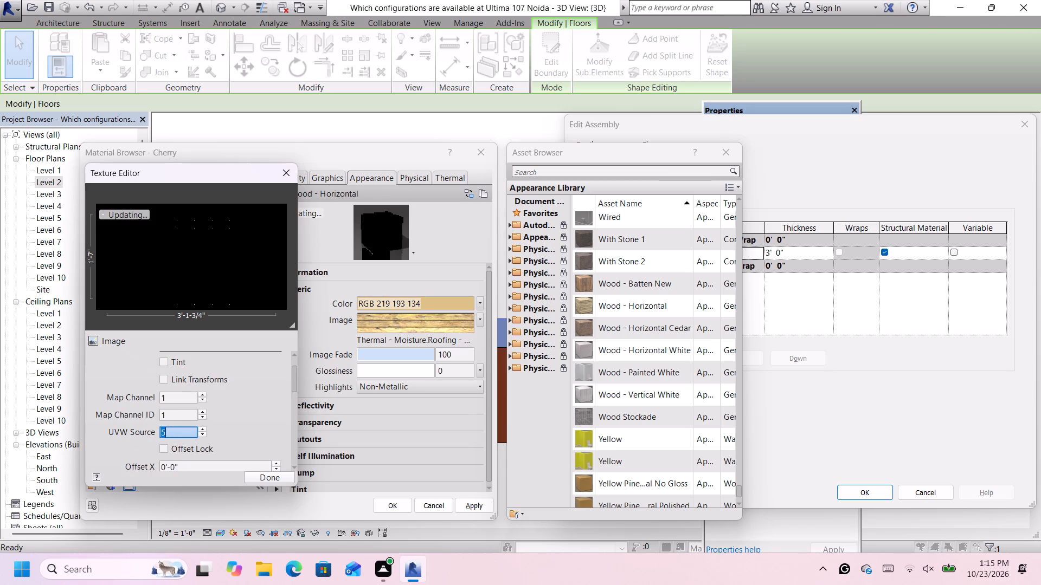
scroll(186, 432, down, 3)
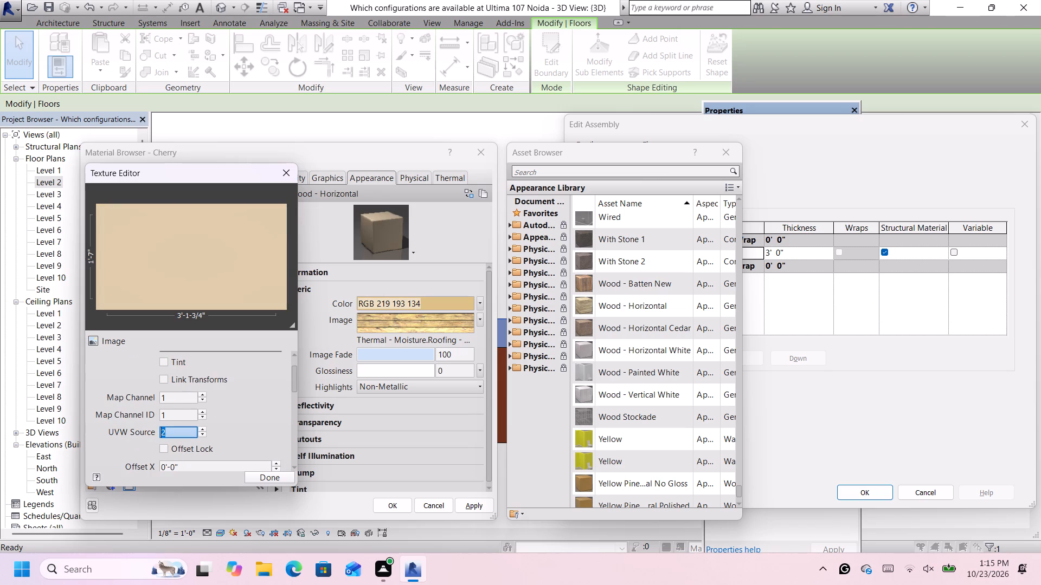
scroll(188, 433, up, 1)
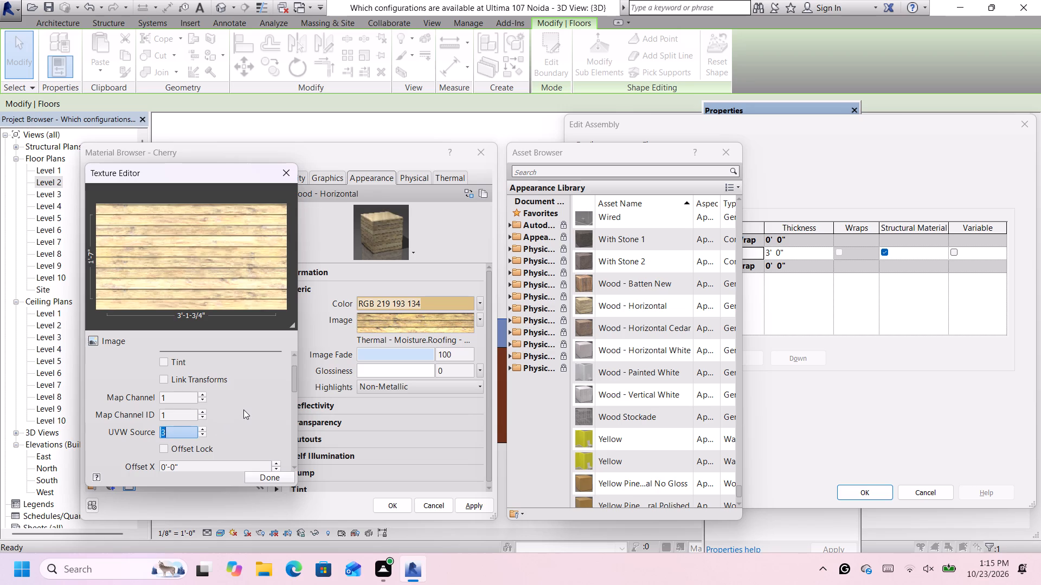
click(235, 404)
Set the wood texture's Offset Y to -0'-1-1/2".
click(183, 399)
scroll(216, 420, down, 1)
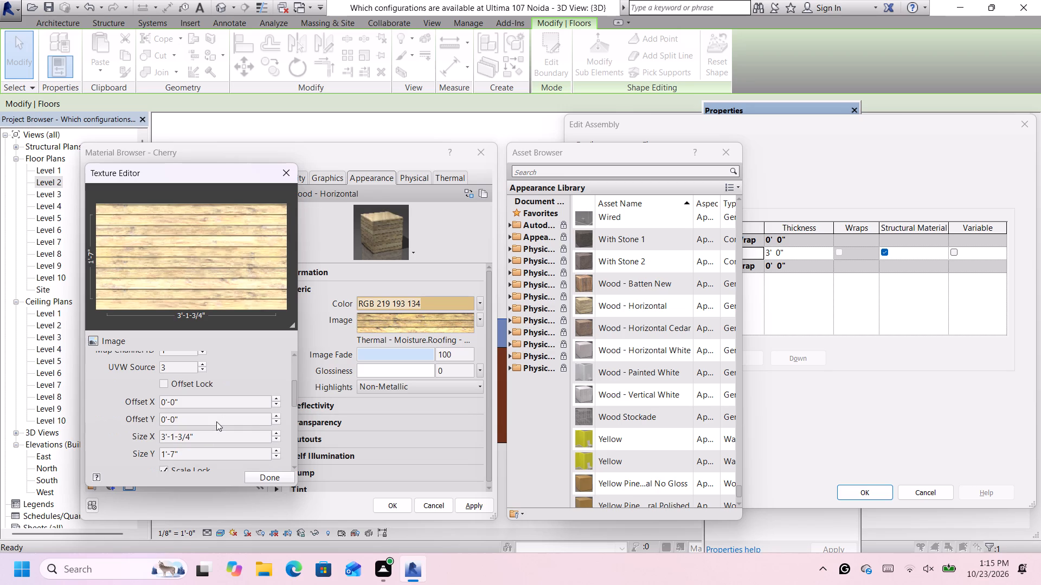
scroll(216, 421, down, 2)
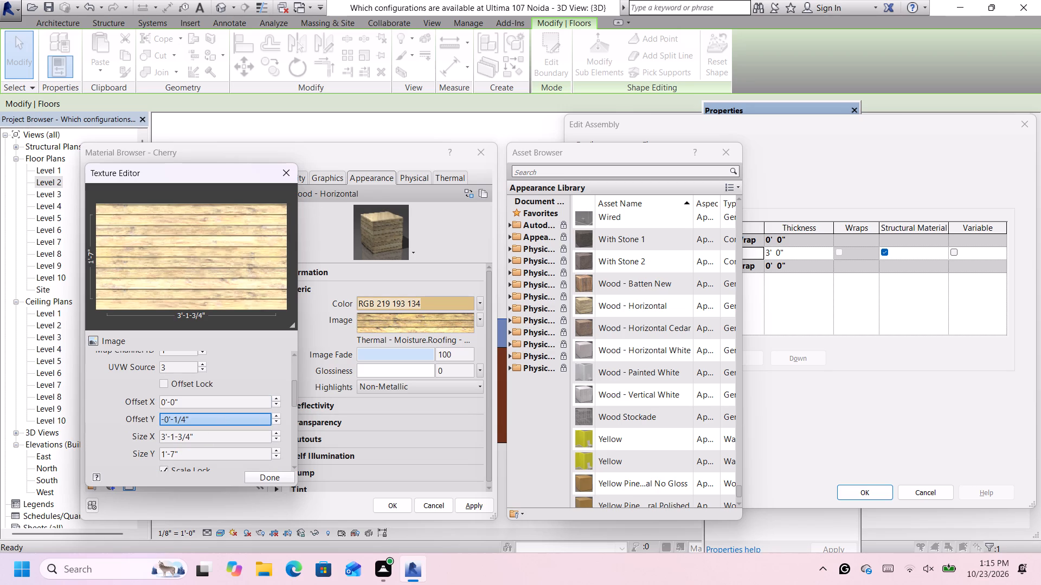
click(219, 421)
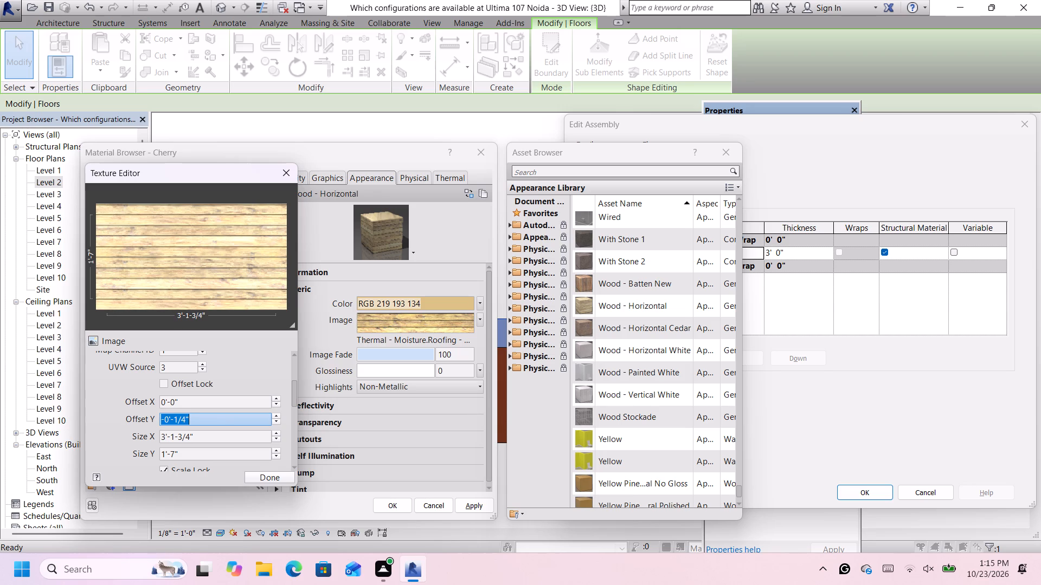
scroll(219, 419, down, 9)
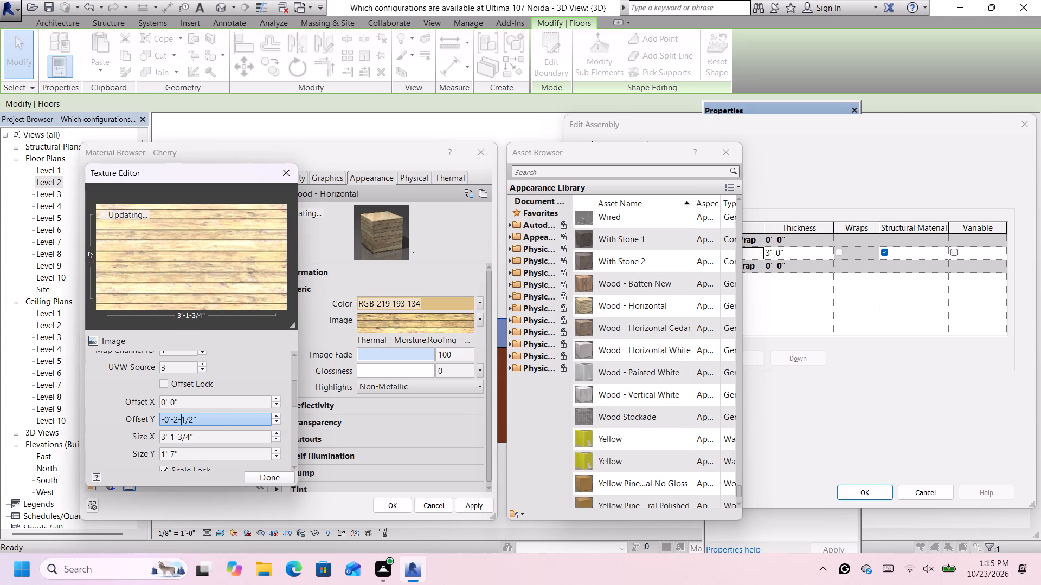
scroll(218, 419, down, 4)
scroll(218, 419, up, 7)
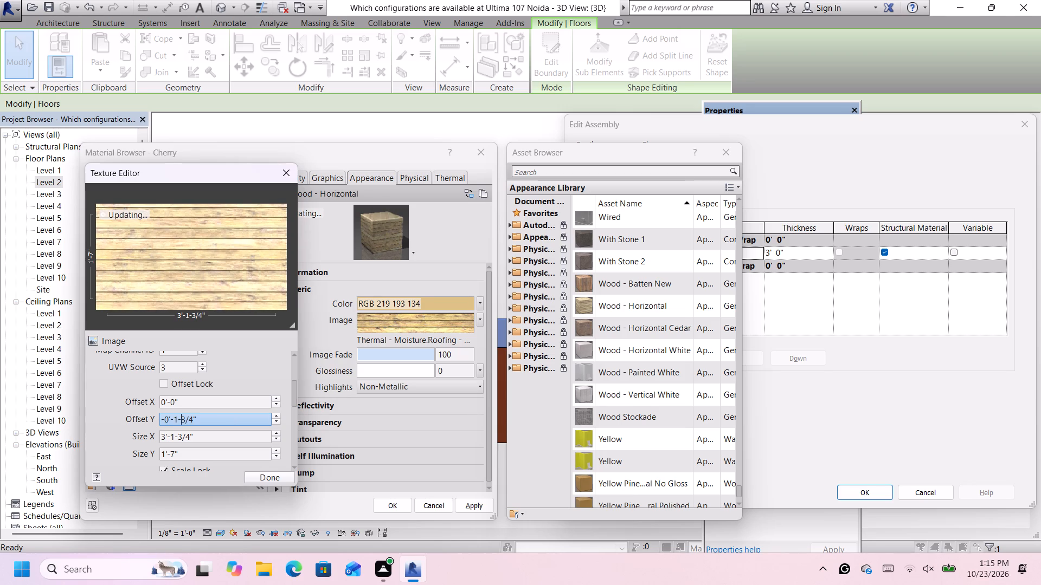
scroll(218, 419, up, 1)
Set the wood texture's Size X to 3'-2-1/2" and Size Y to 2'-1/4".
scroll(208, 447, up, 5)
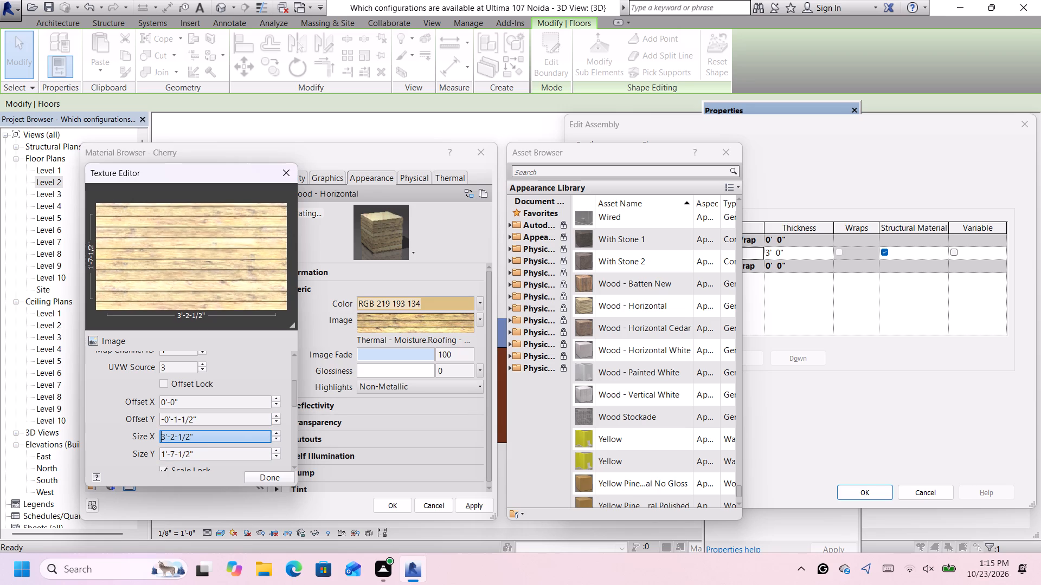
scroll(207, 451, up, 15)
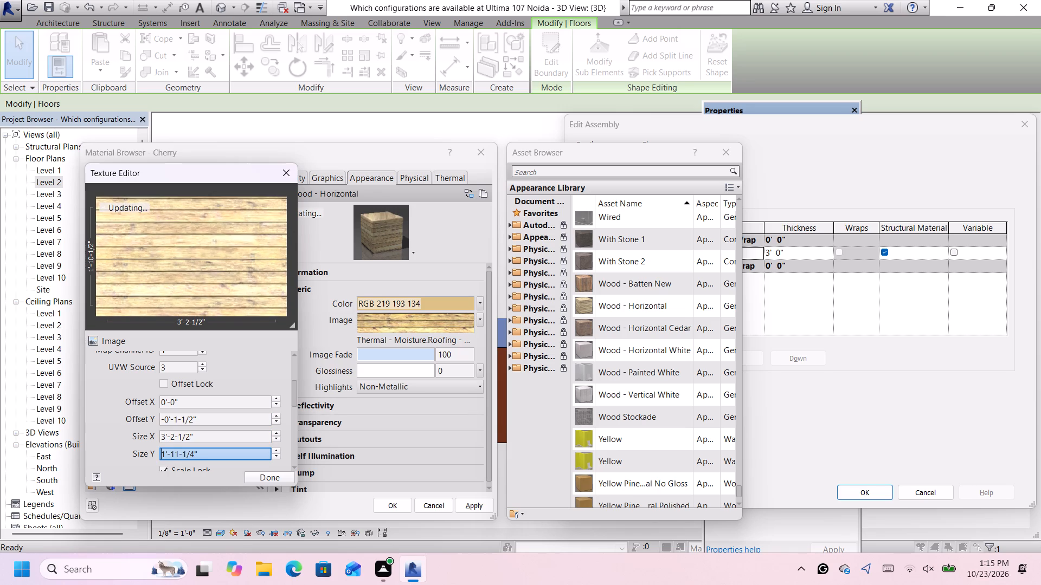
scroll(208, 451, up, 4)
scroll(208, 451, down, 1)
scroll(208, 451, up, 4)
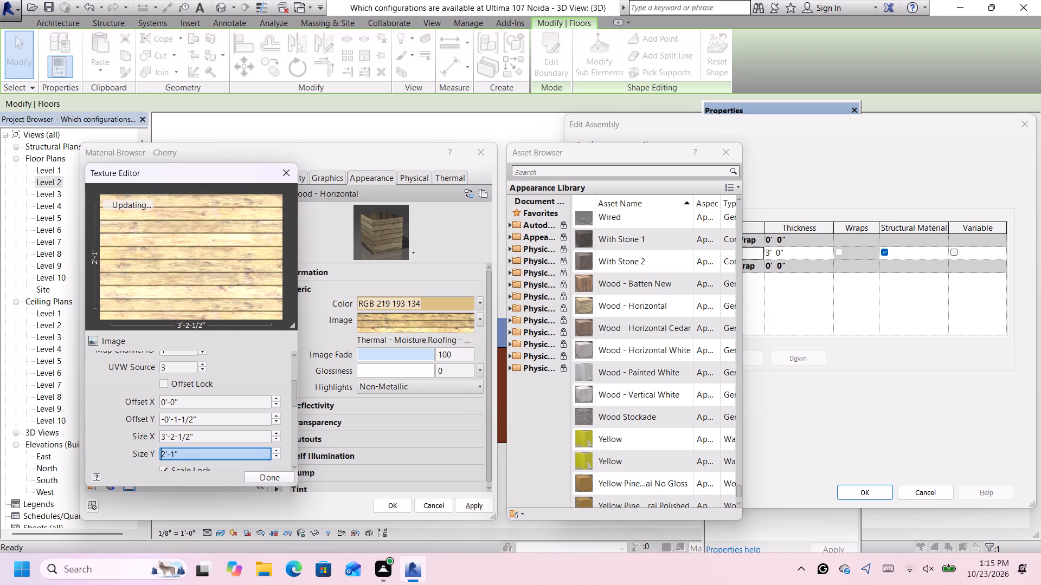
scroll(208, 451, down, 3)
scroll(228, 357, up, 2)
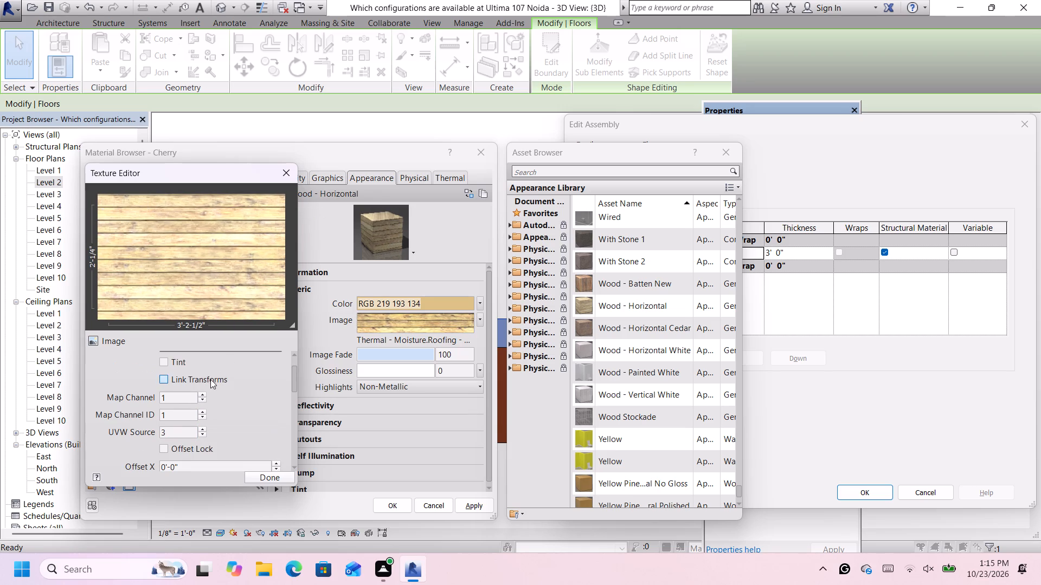
Set the wood texture's Map Channel to 19.
scroll(184, 396, up, 12)
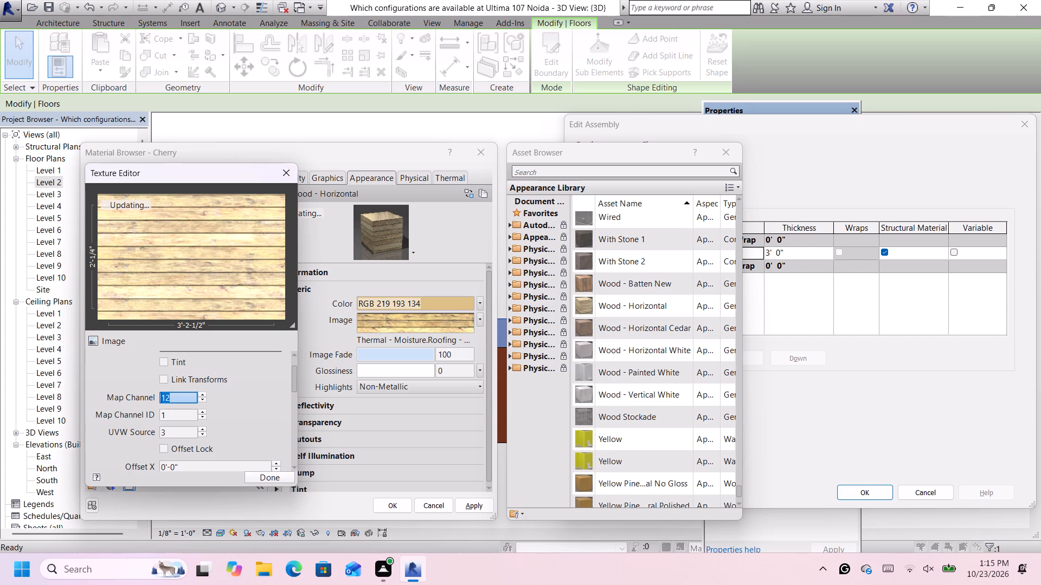
scroll(184, 396, up, 6)
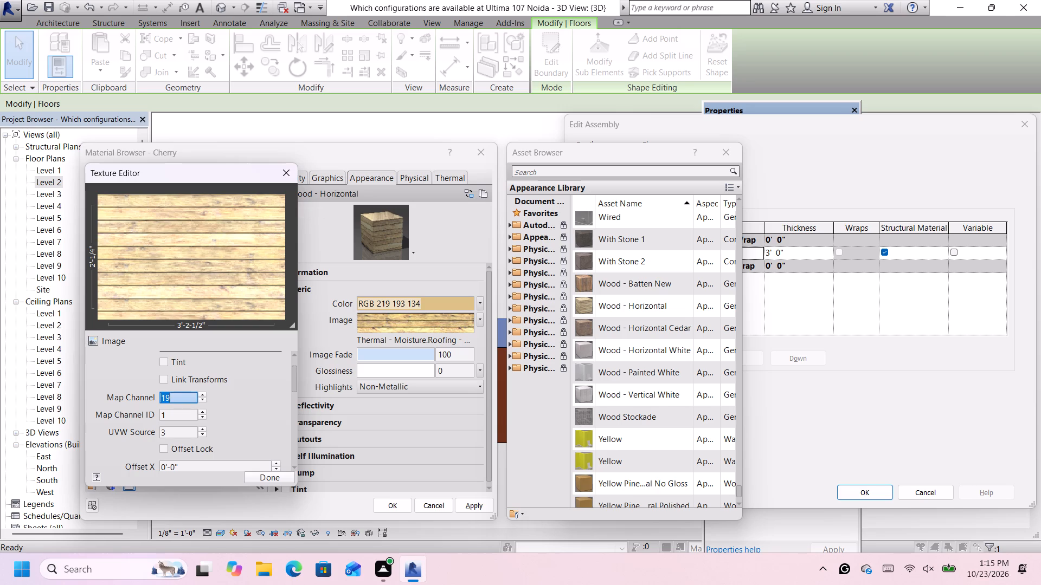
Set the wood texture's Map Channel ID to 24.
scroll(186, 415, up, 5)
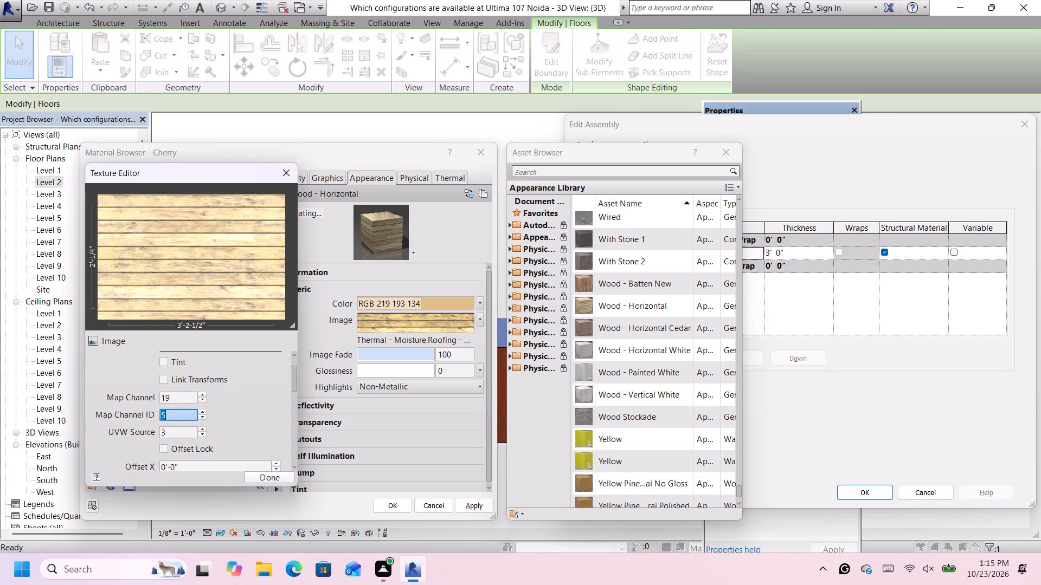
scroll(186, 415, up, 9)
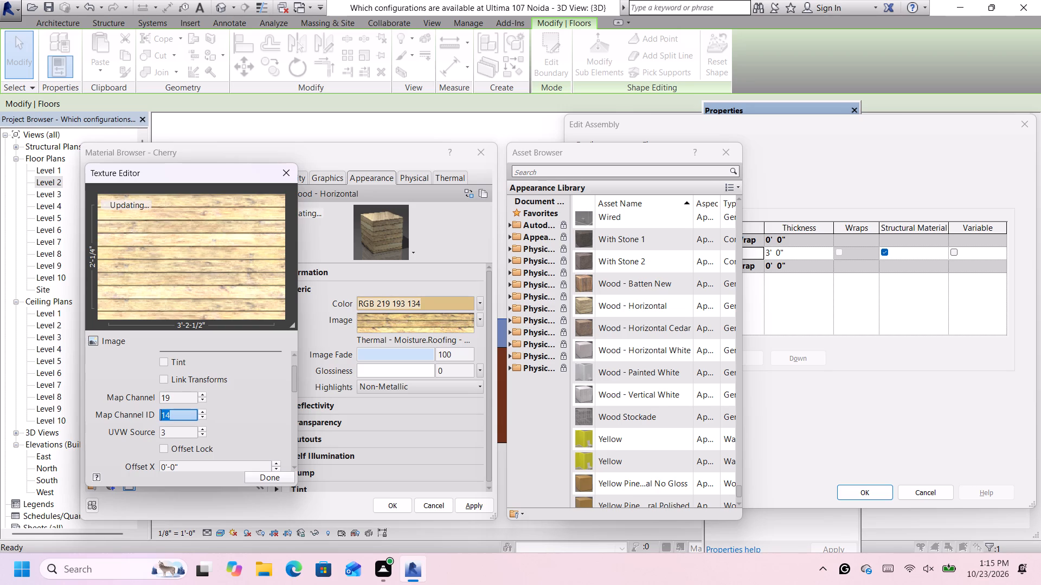
scroll(187, 413, down, 1)
scroll(187, 413, up, 6)
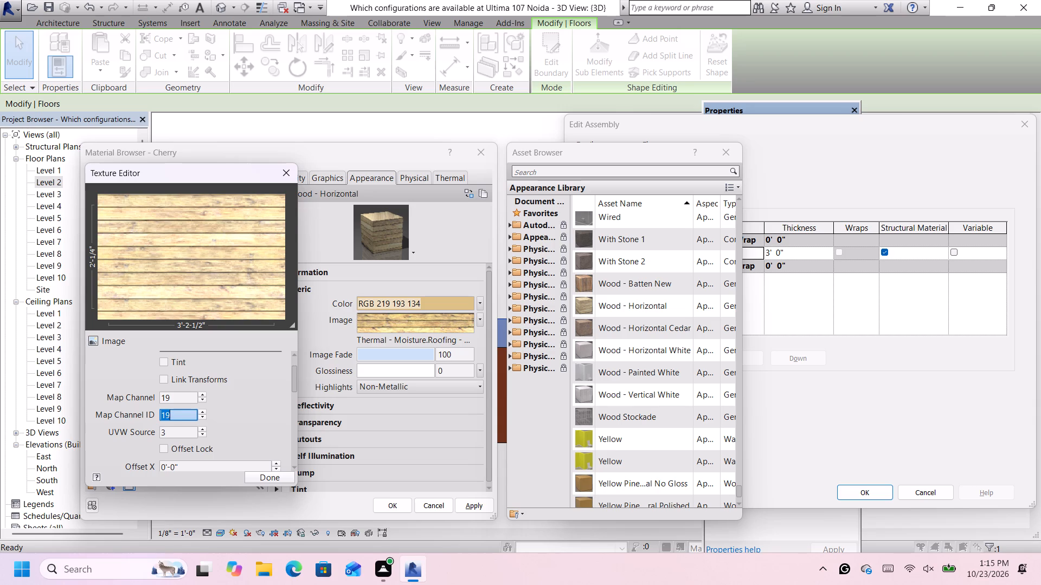
scroll(187, 413, up, 3)
scroll(188, 411, down, 3)
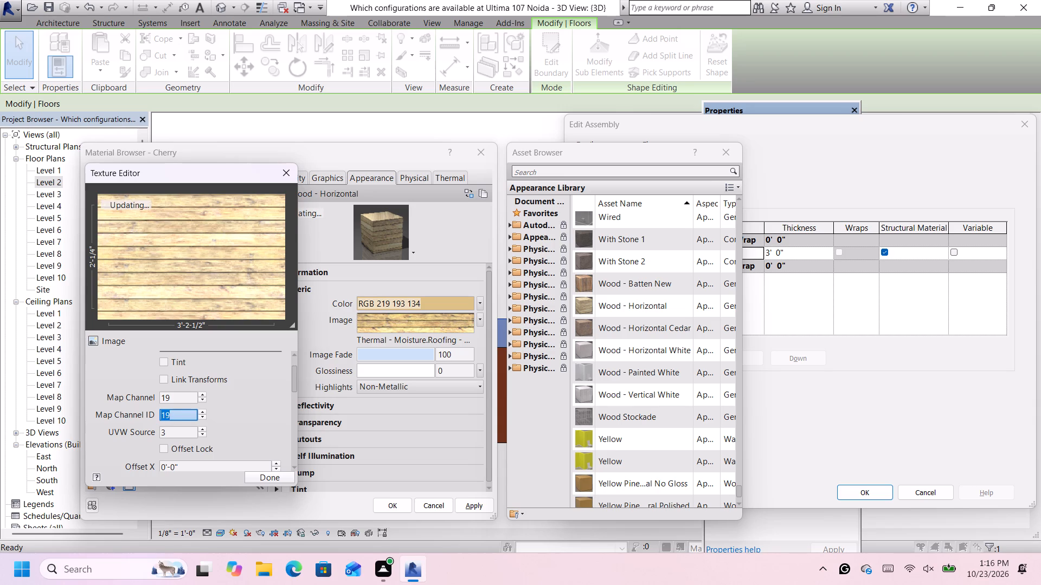
scroll(188, 411, up, 5)
scroll(255, 388, down, 1)
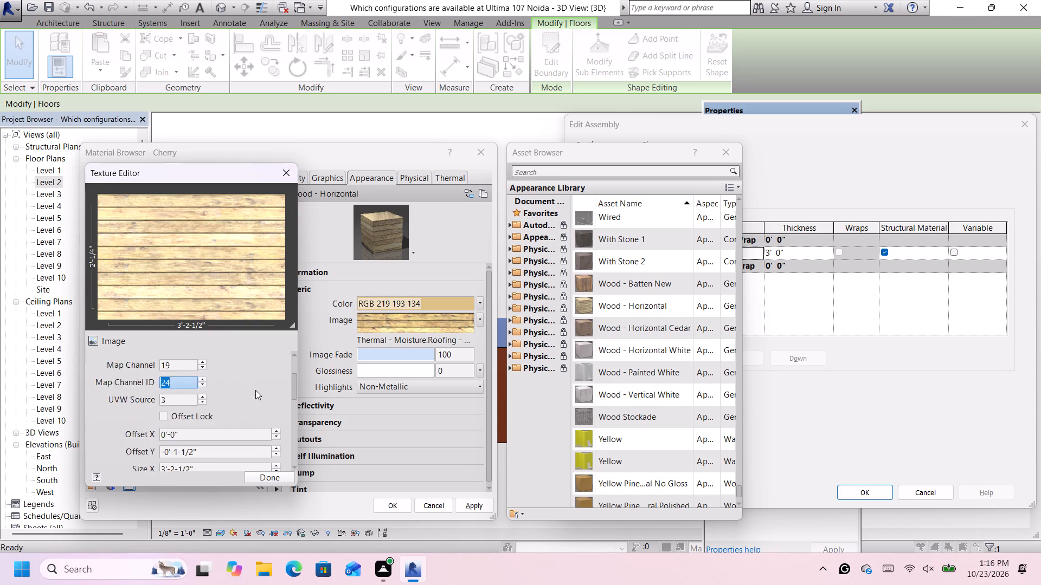
Set the wood texture's Offset Y to -0'-2", Size X to 3'-2" and Size Y to 2'-0".
scroll(255, 390, down, 7)
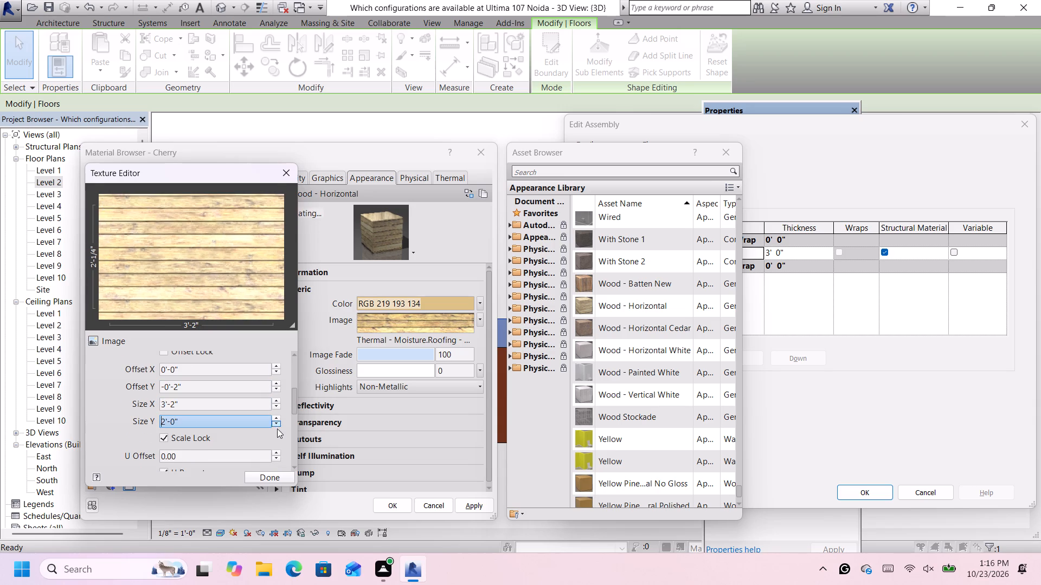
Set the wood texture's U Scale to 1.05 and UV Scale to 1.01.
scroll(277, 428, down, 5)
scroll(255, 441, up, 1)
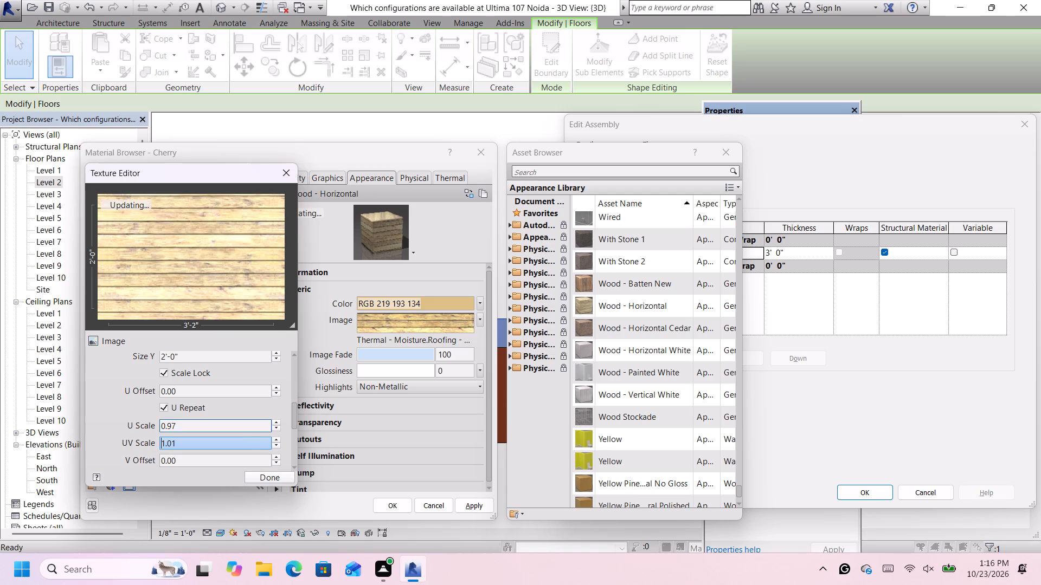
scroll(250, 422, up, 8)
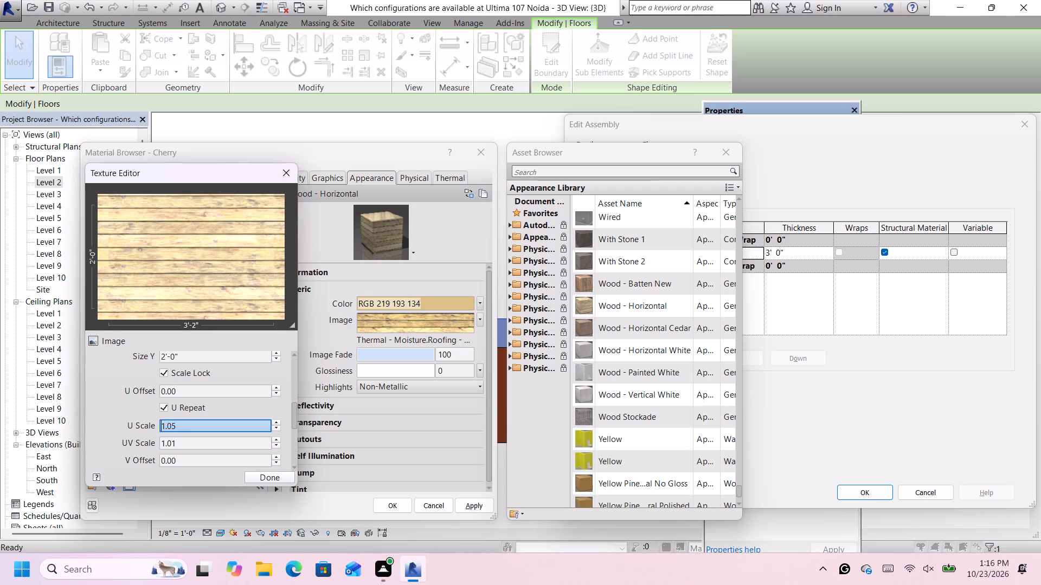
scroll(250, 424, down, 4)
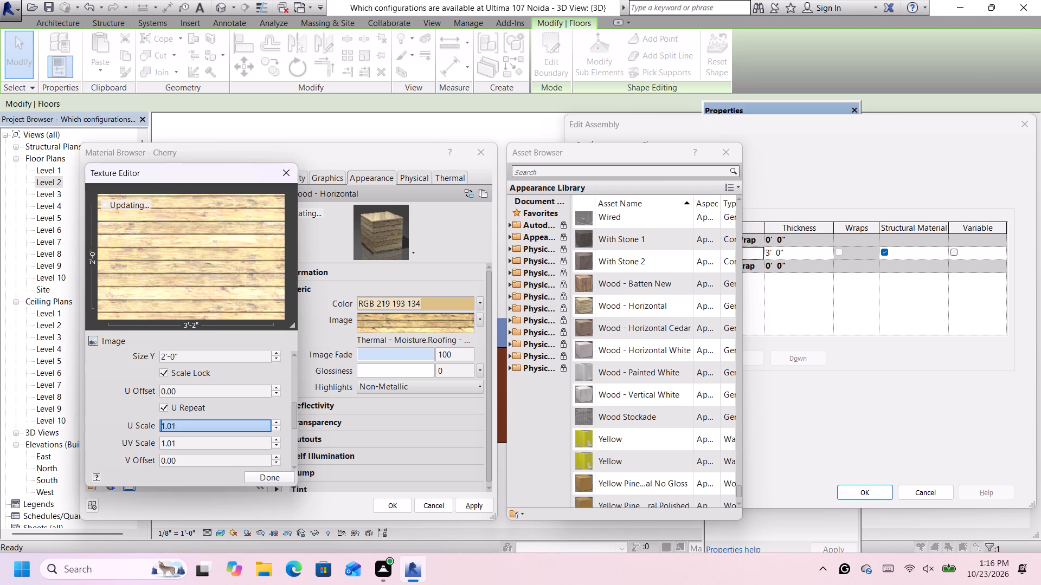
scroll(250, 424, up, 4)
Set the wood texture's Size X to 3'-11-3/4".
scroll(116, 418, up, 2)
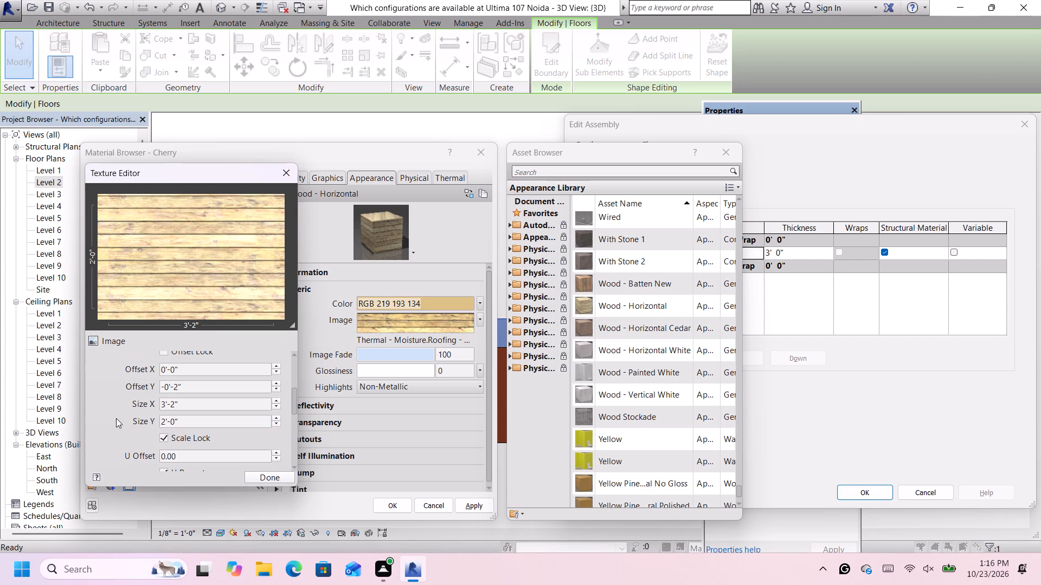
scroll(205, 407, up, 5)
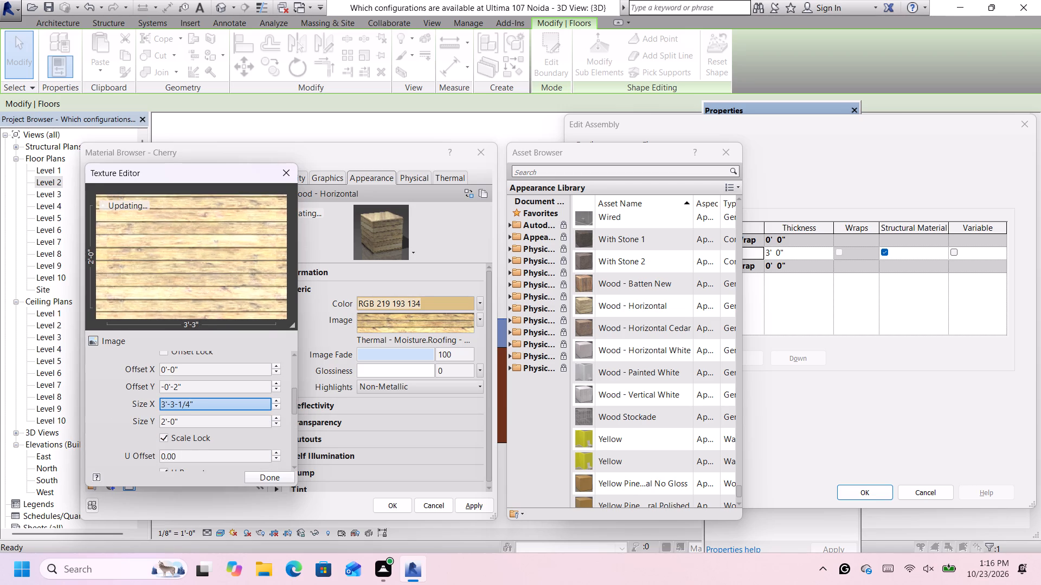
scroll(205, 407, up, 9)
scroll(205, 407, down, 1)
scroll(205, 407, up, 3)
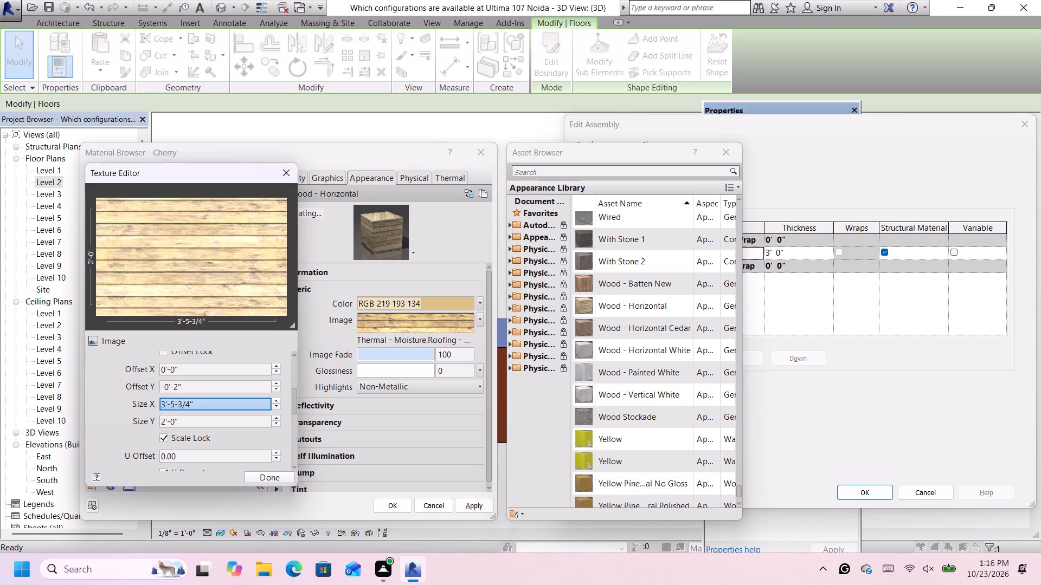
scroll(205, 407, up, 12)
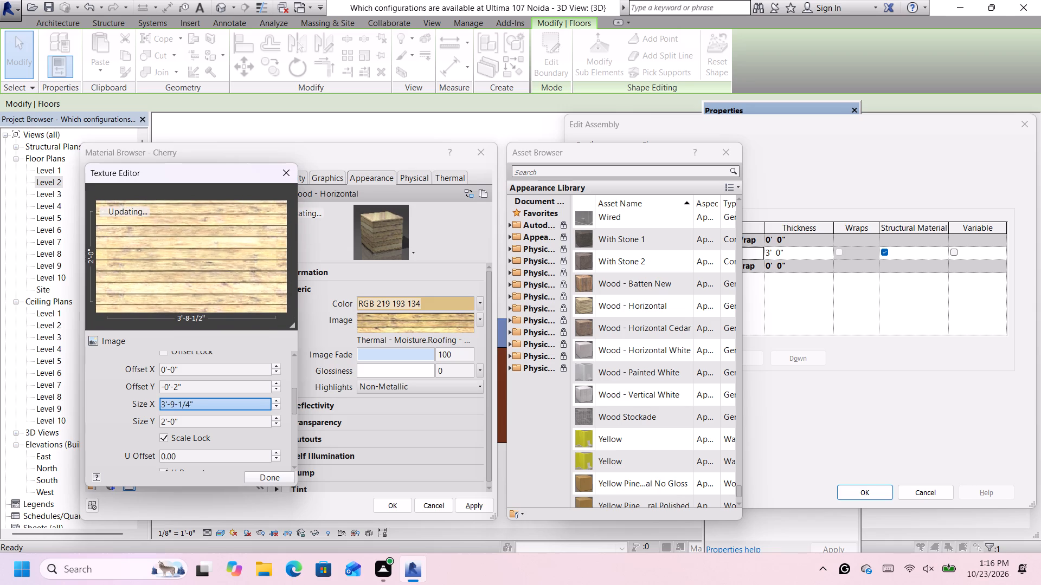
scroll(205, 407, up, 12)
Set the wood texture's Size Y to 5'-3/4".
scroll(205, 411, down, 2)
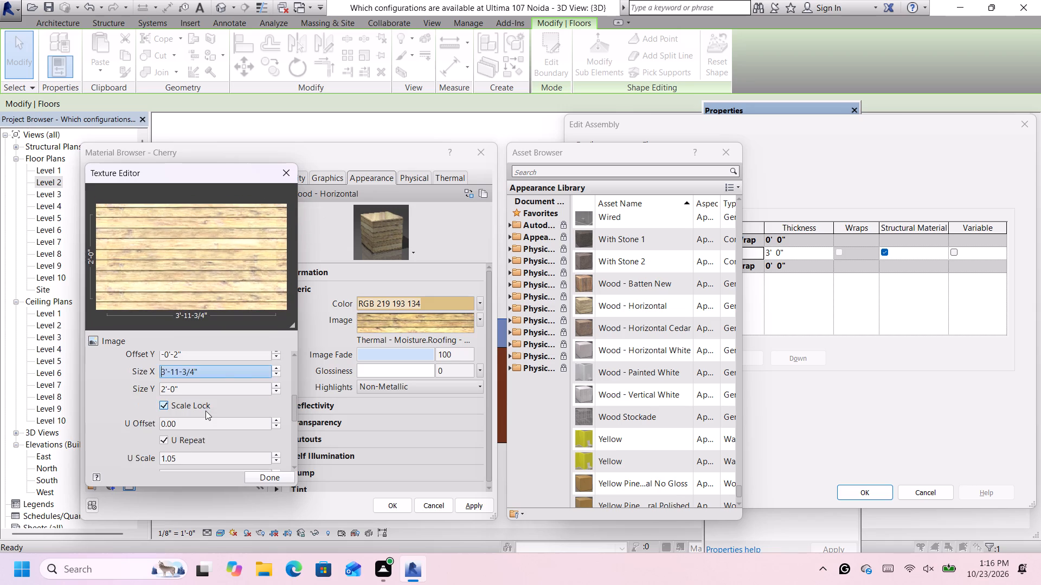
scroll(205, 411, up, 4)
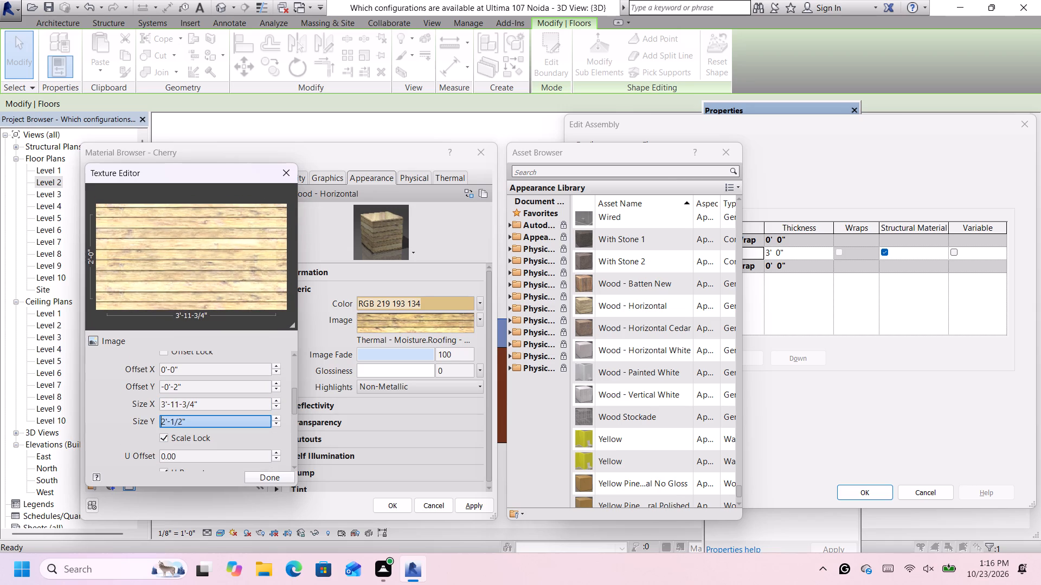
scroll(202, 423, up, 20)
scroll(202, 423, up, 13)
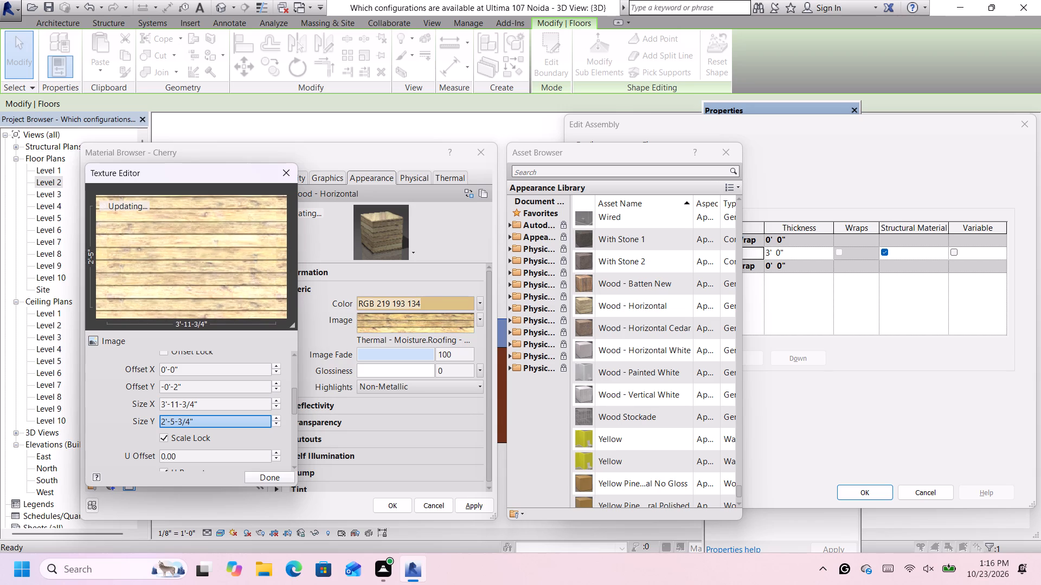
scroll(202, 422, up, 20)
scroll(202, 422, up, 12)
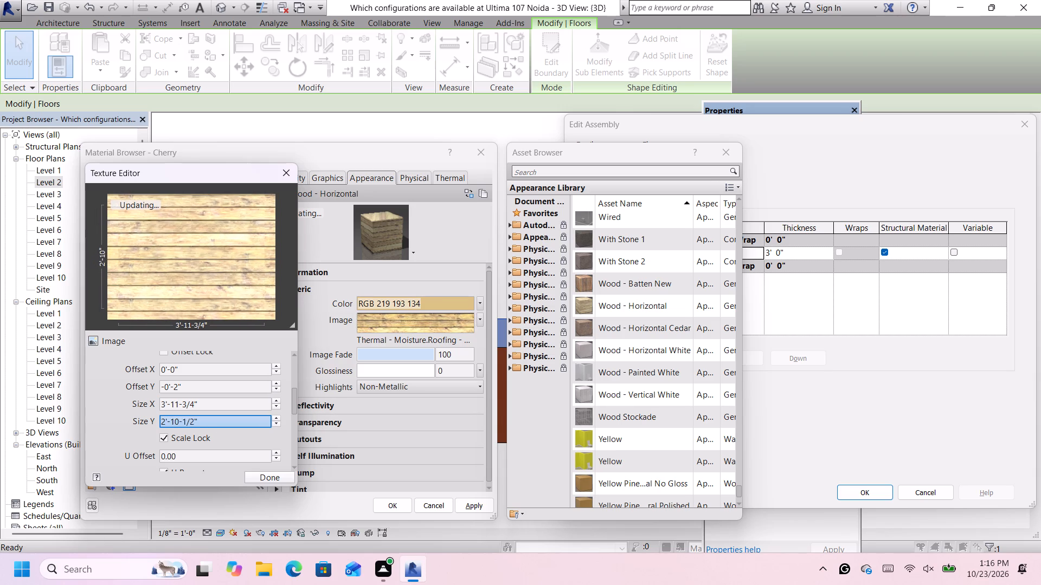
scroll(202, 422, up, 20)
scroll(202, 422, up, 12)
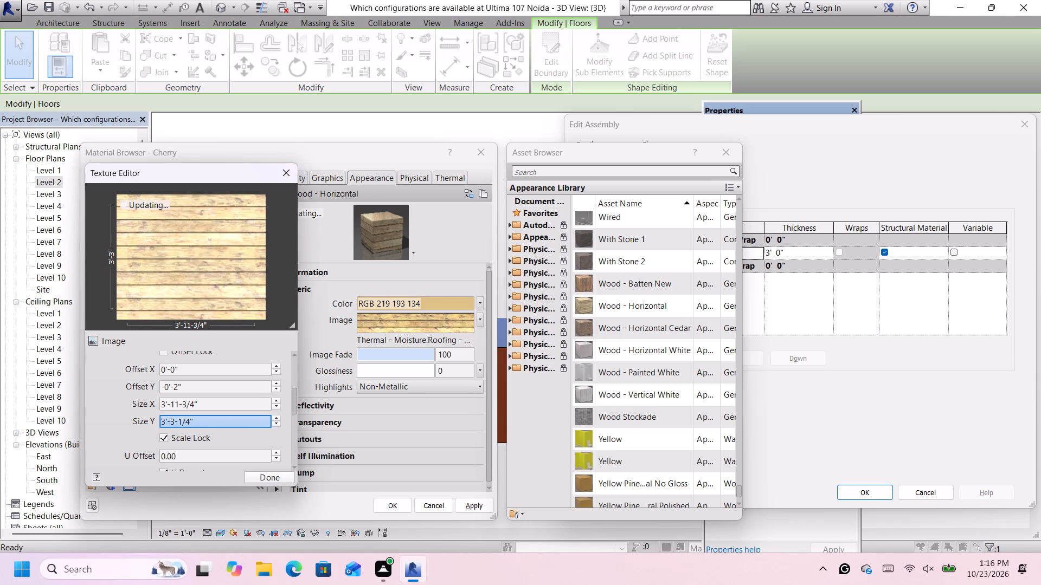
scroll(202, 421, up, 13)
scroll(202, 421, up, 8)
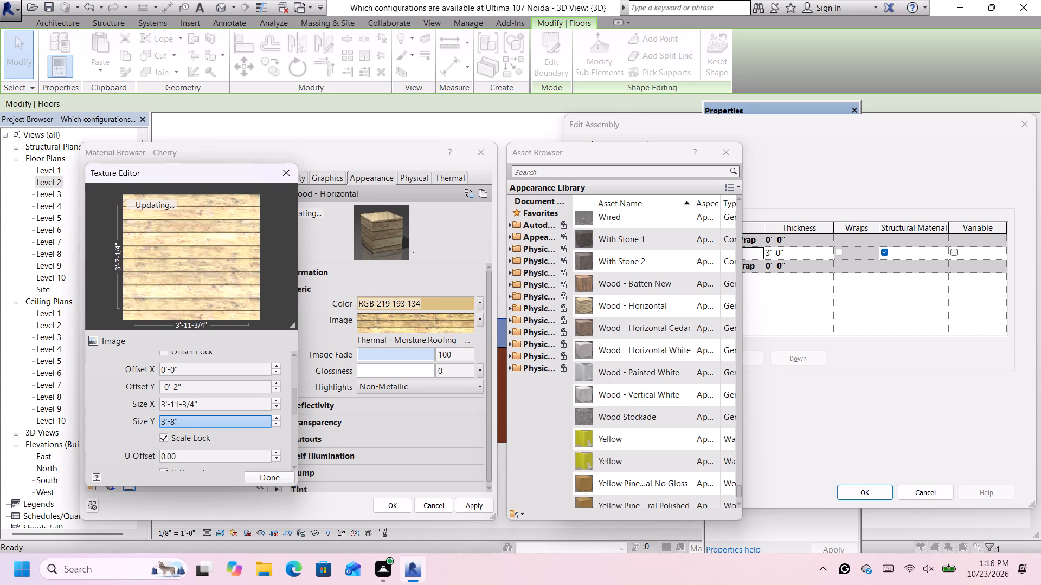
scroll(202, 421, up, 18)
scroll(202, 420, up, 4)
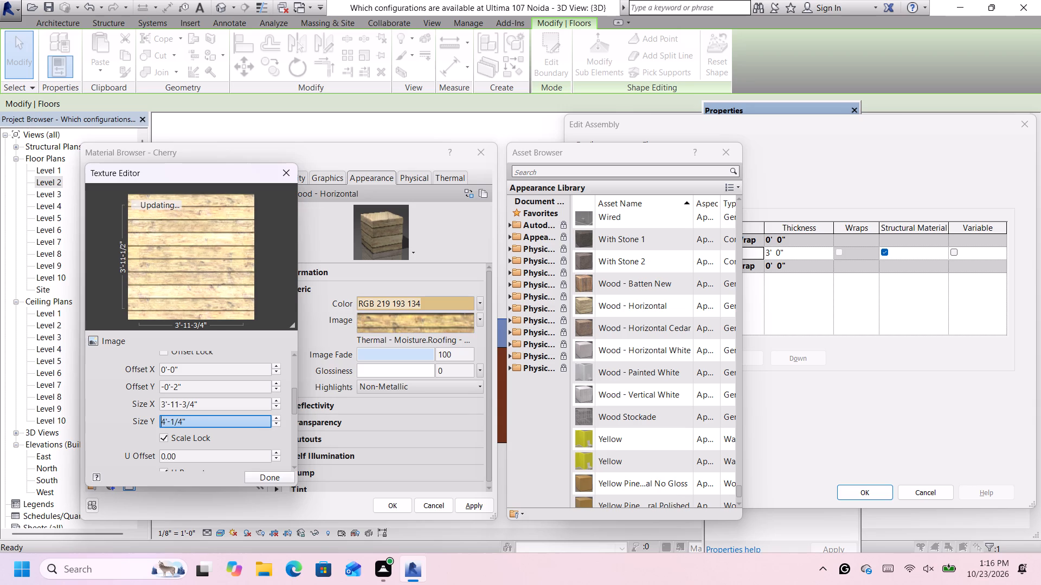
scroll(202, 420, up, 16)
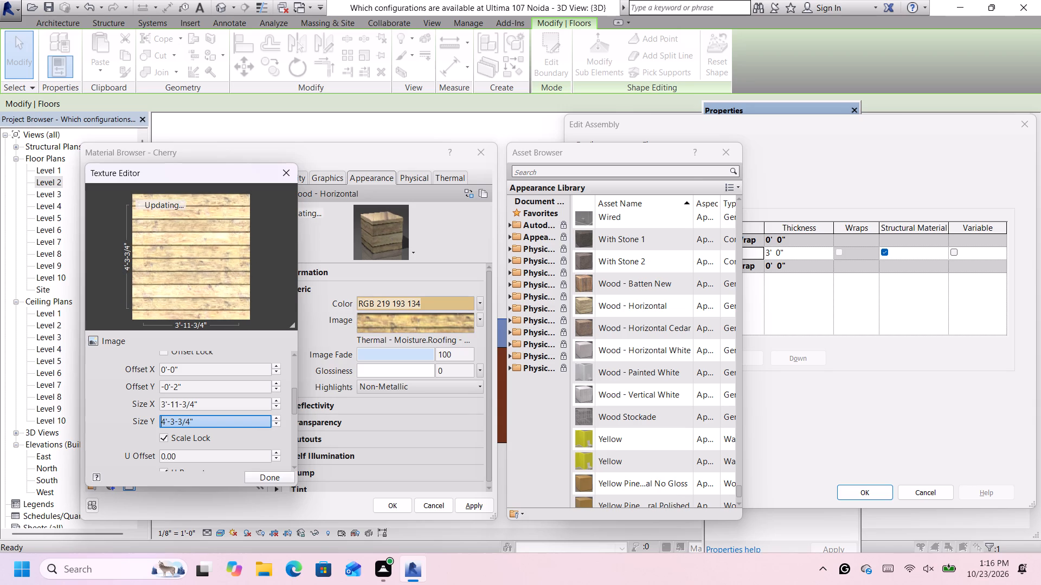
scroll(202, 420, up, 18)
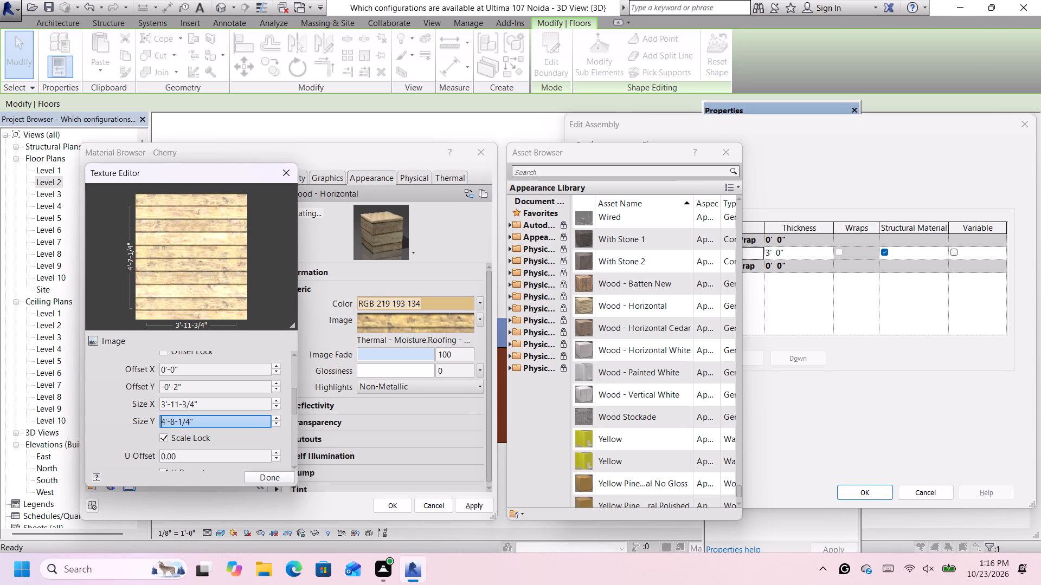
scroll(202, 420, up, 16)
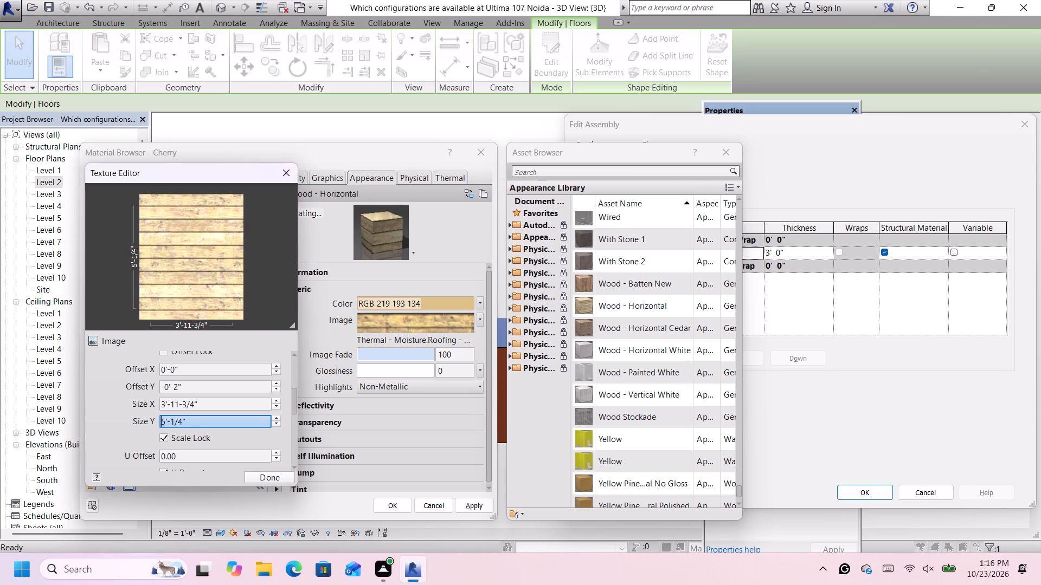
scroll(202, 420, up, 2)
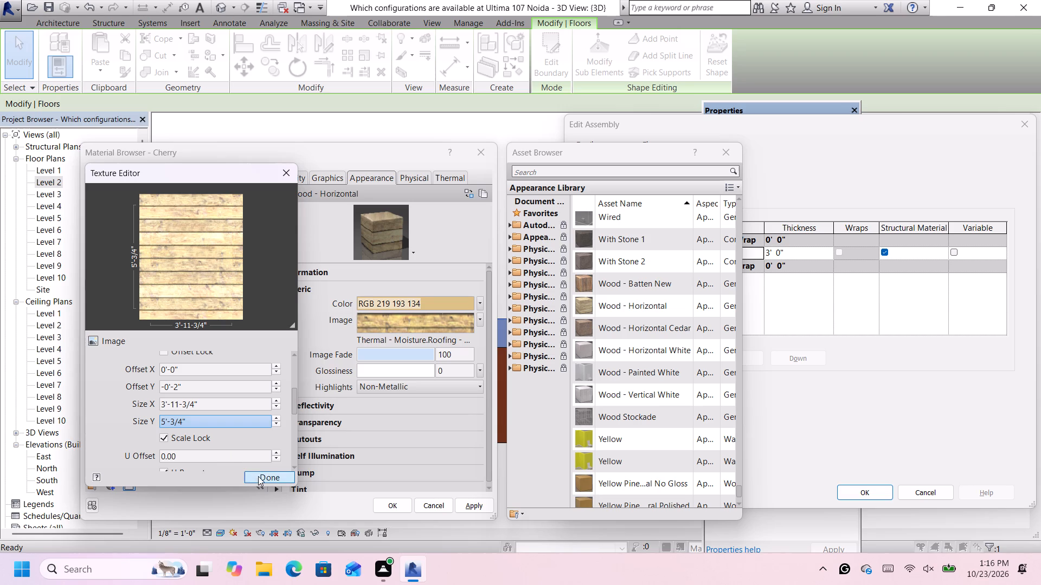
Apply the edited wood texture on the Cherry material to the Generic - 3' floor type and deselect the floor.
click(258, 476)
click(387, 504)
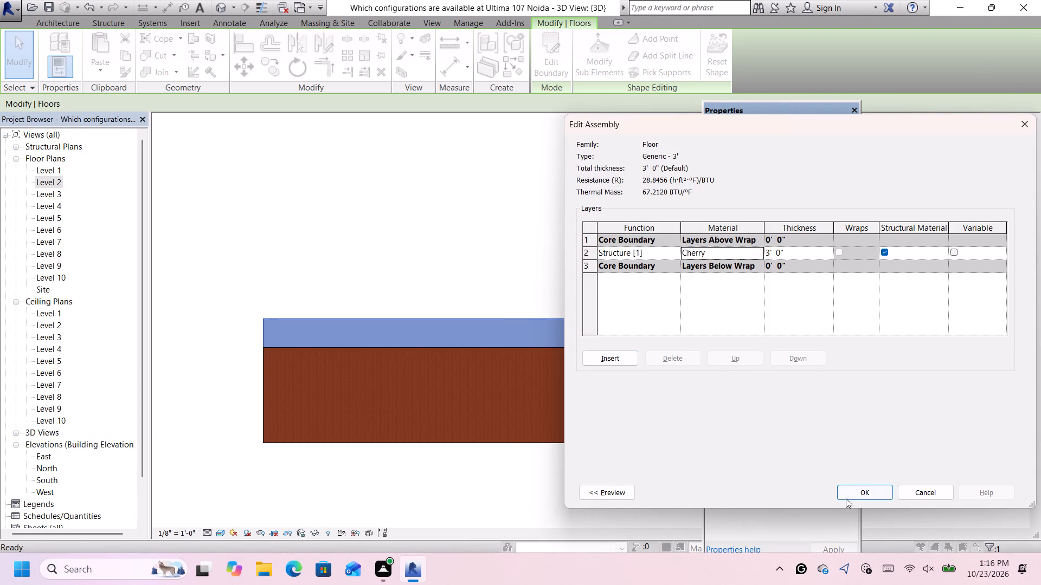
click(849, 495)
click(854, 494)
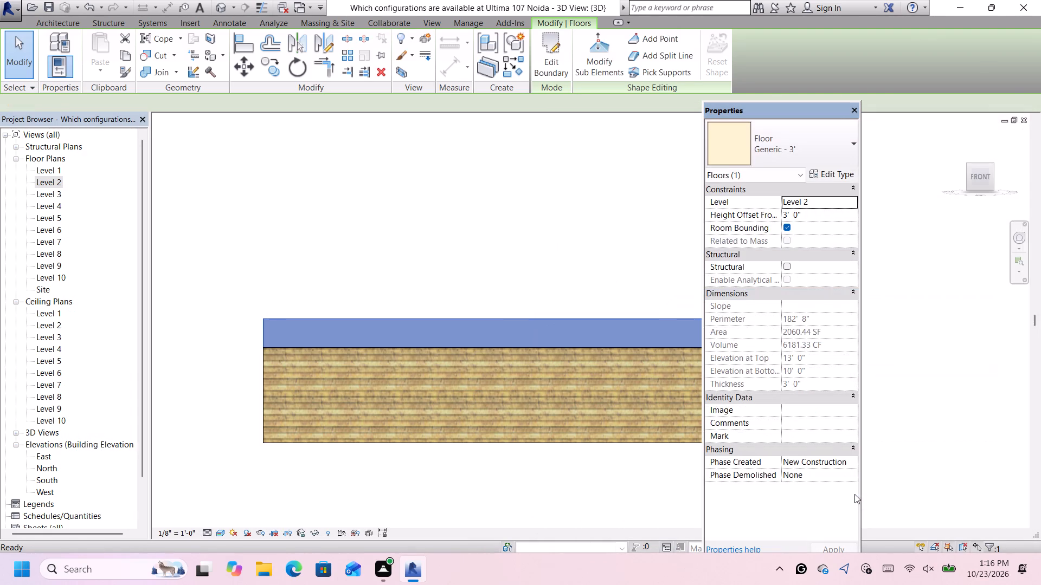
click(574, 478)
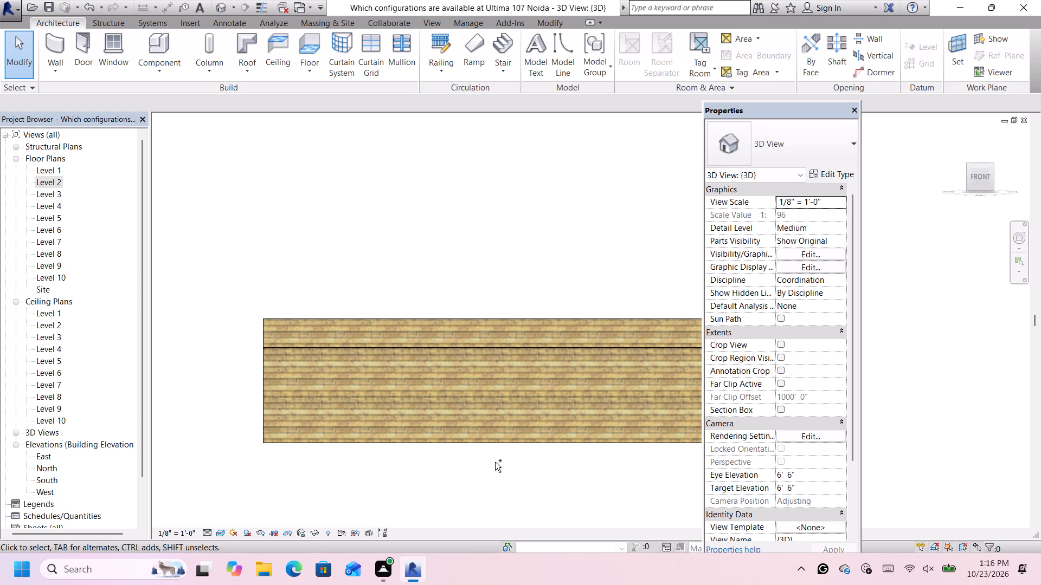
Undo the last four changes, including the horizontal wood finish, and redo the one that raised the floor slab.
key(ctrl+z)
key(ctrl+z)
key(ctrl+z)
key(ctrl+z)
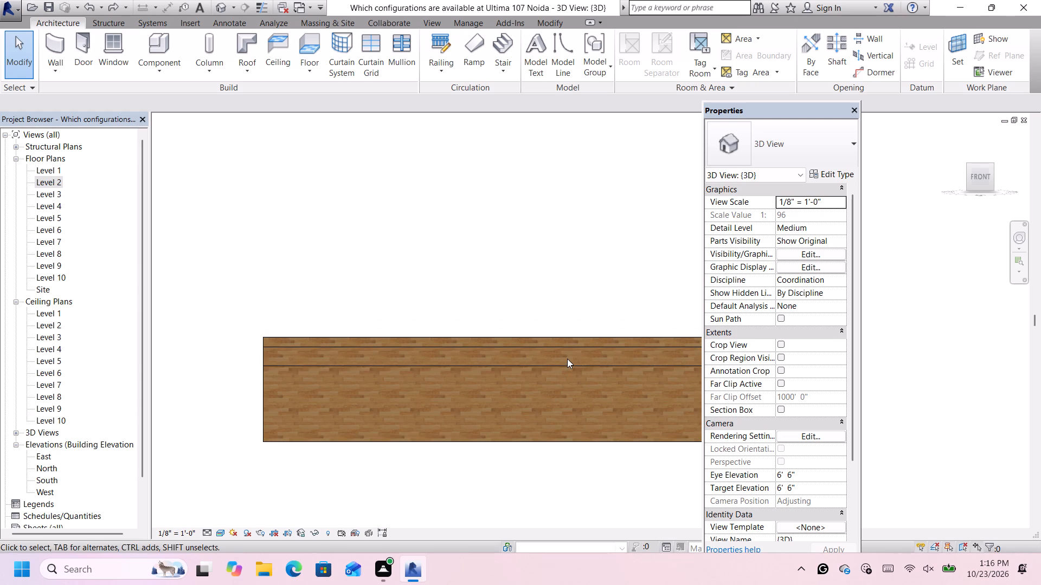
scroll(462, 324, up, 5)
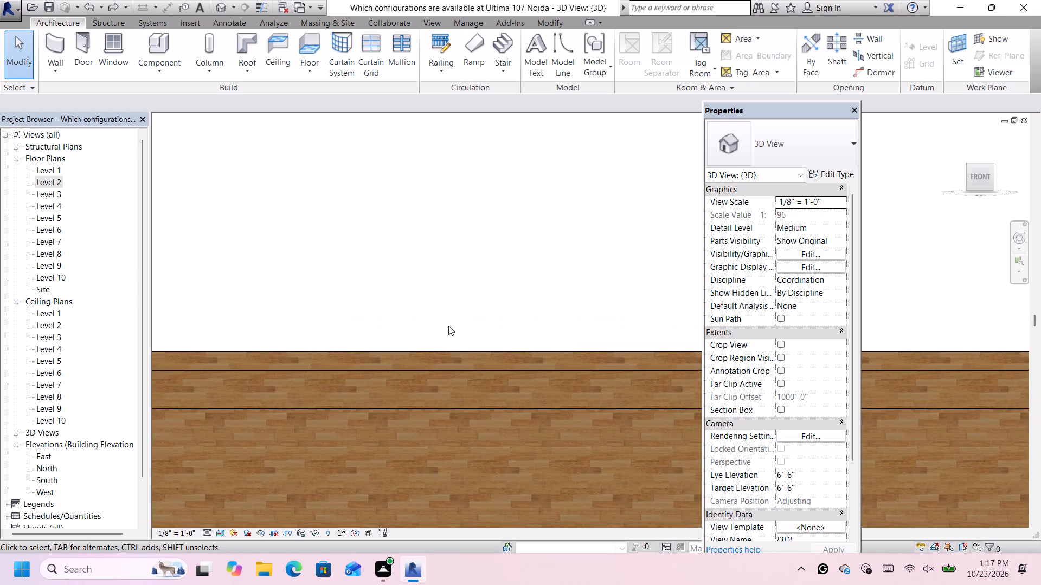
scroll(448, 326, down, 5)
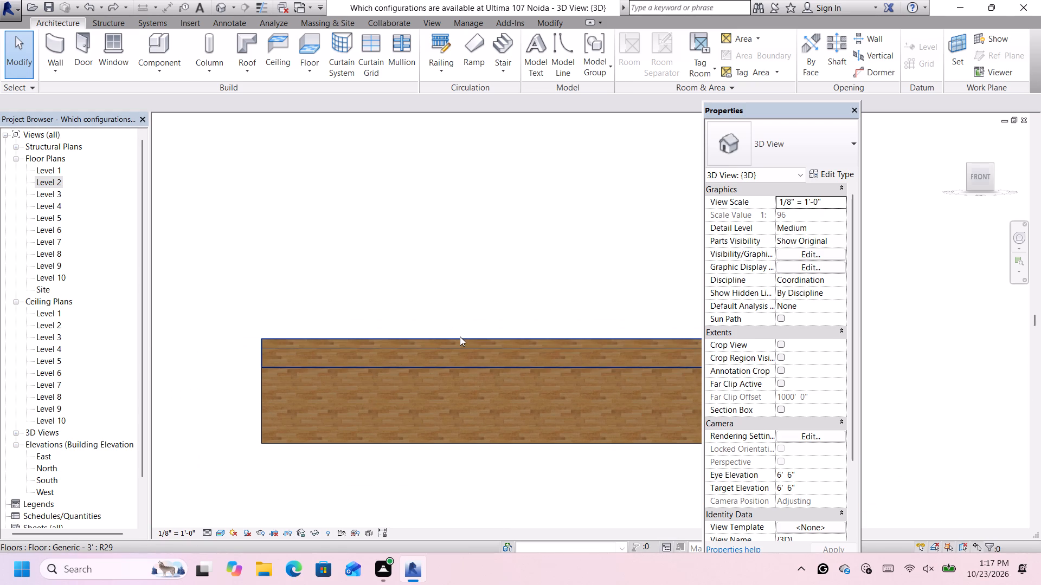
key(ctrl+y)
Open the beechwood image texture of the Generic - 3' floor's Cherry material and set its Y offset to -0'-1/4".
click(472, 323)
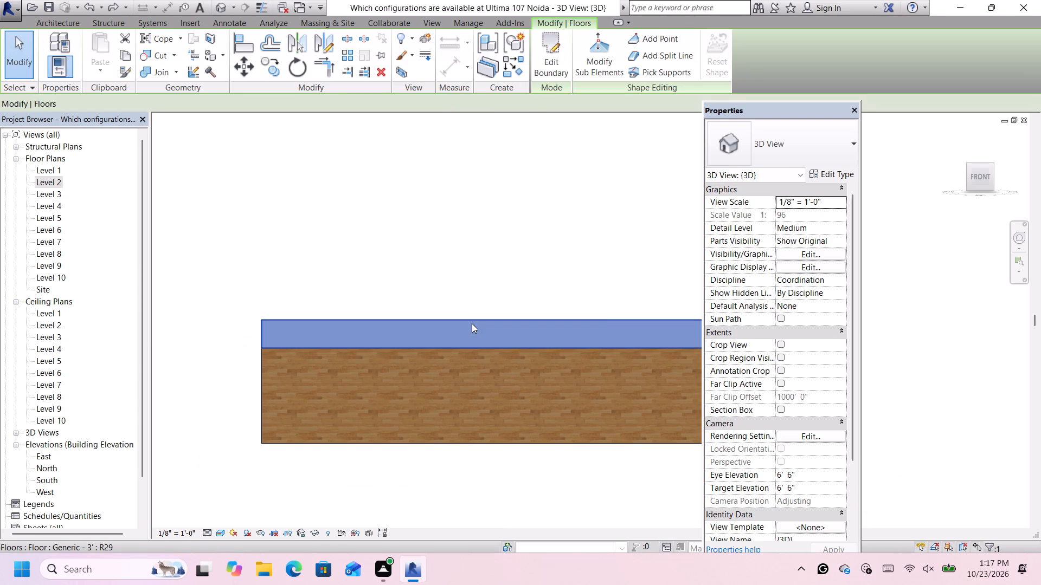
click(840, 180)
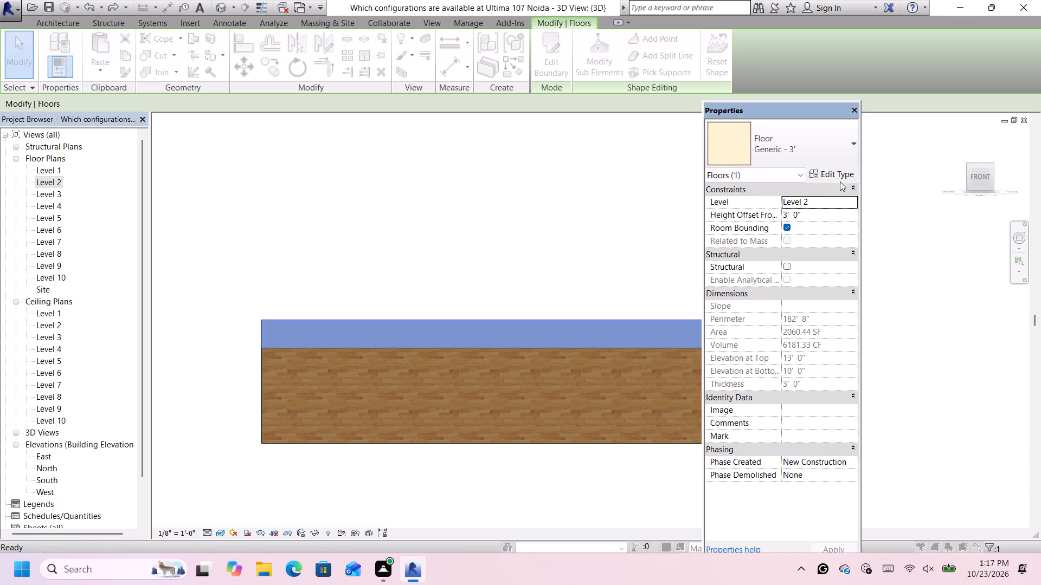
click(844, 256)
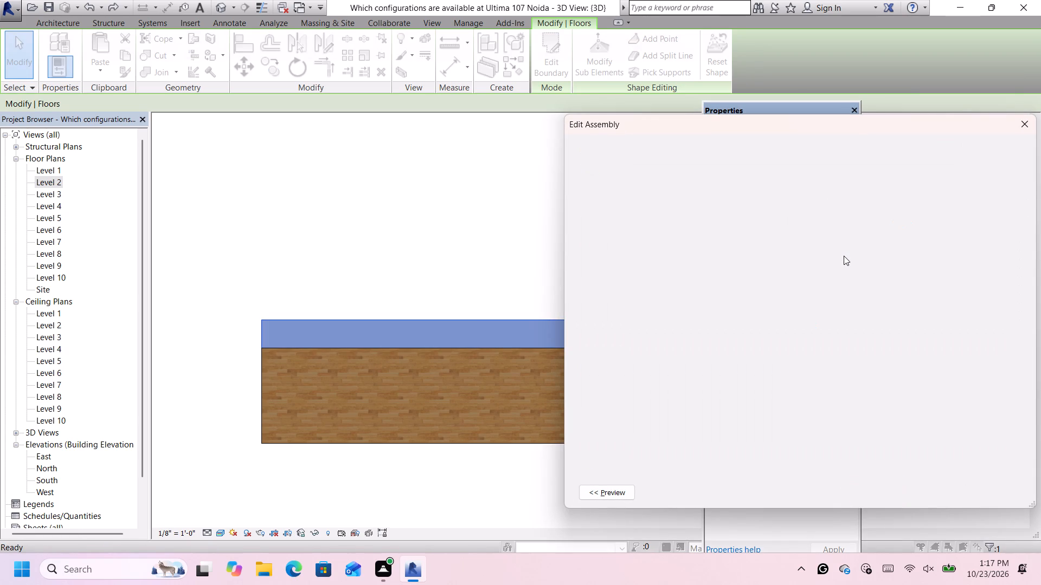
click(754, 249)
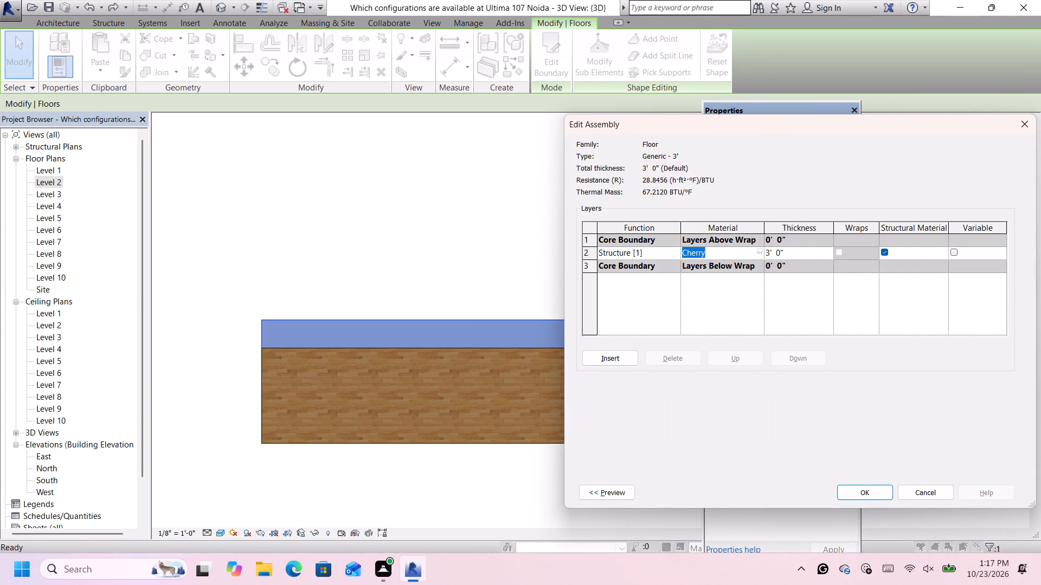
click(756, 252)
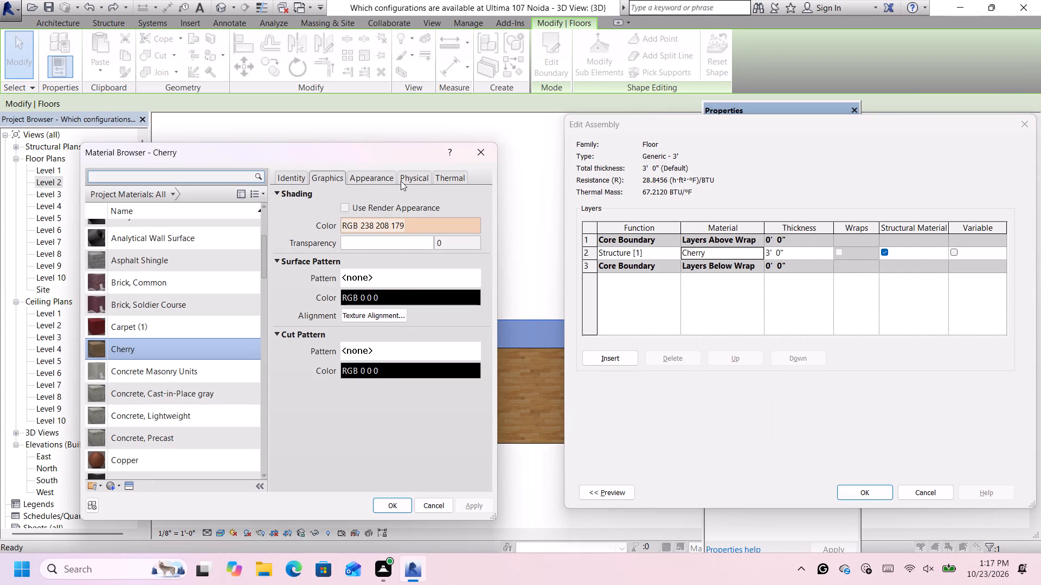
click(380, 174)
click(393, 306)
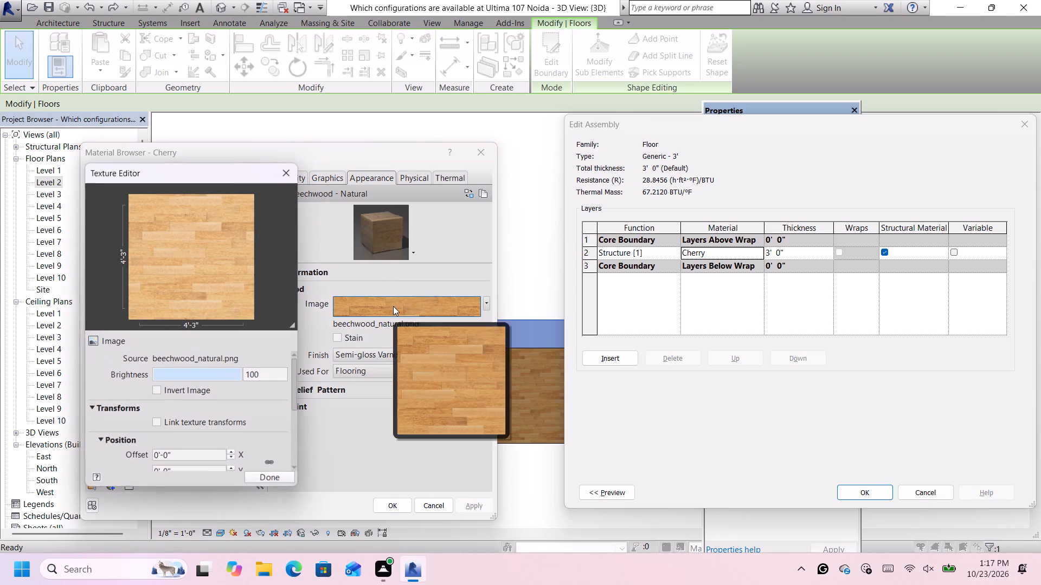
scroll(208, 422, down, 2)
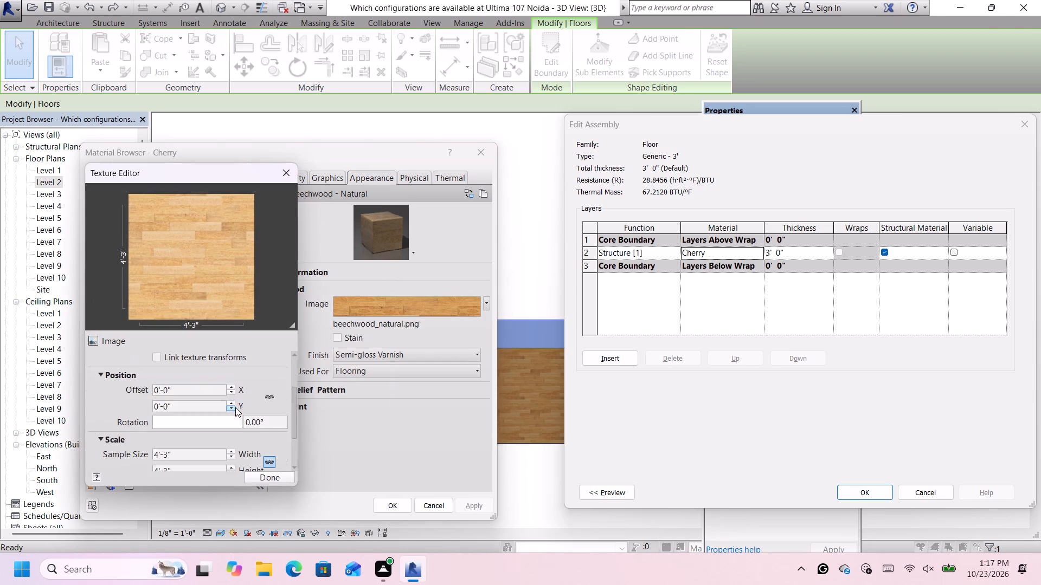
scroll(235, 407, down, 3)
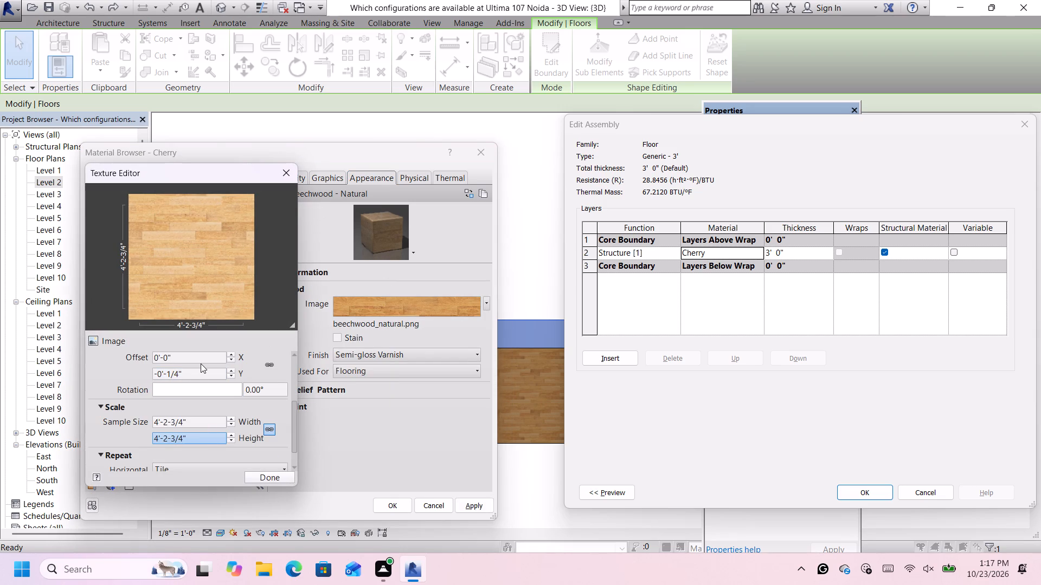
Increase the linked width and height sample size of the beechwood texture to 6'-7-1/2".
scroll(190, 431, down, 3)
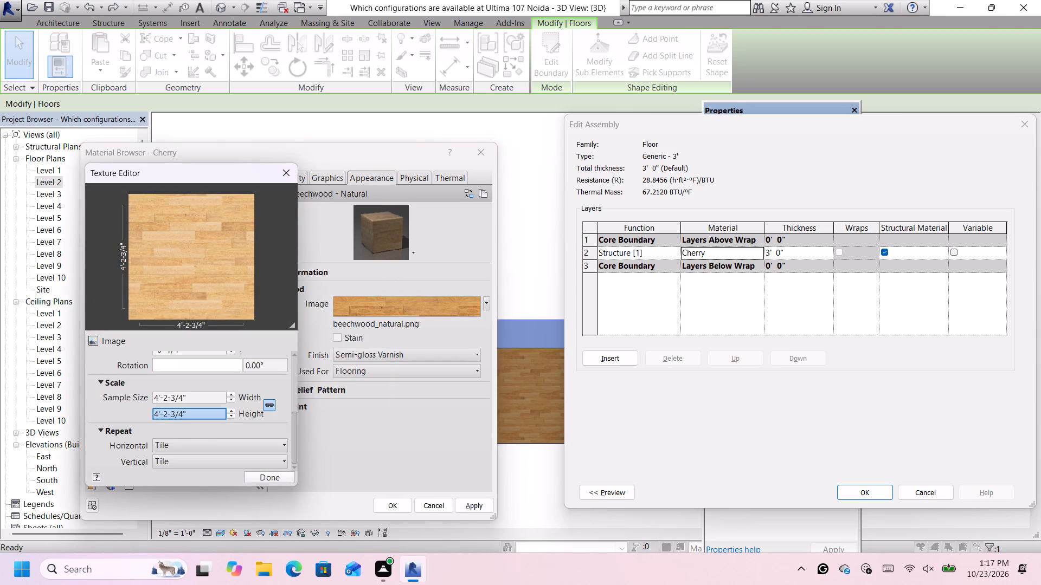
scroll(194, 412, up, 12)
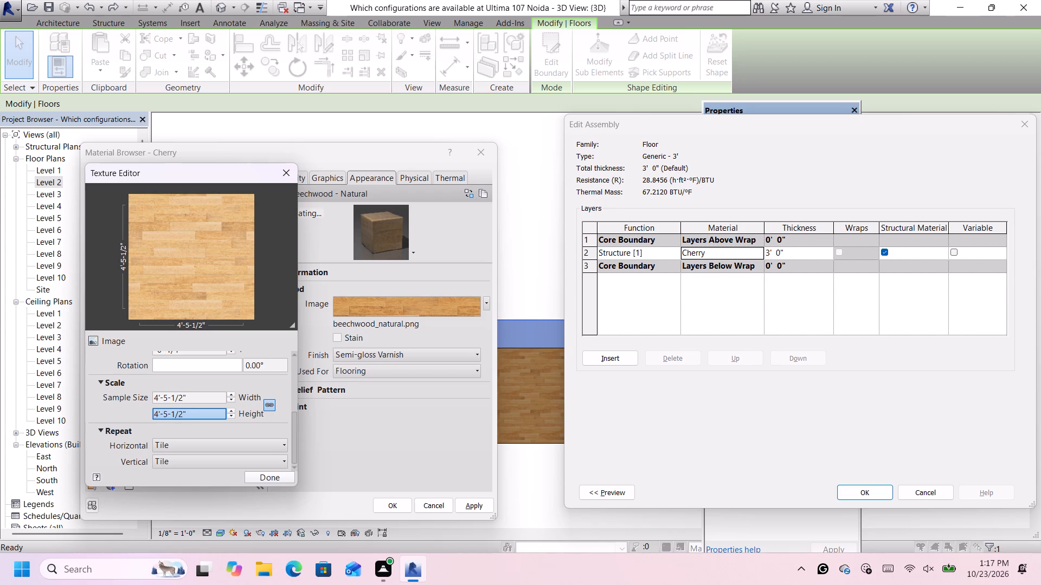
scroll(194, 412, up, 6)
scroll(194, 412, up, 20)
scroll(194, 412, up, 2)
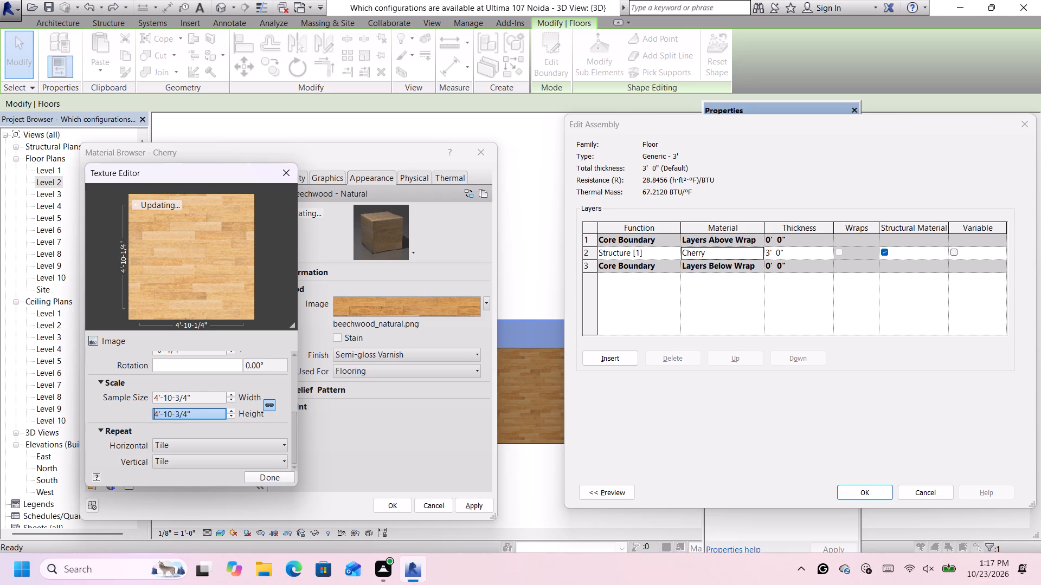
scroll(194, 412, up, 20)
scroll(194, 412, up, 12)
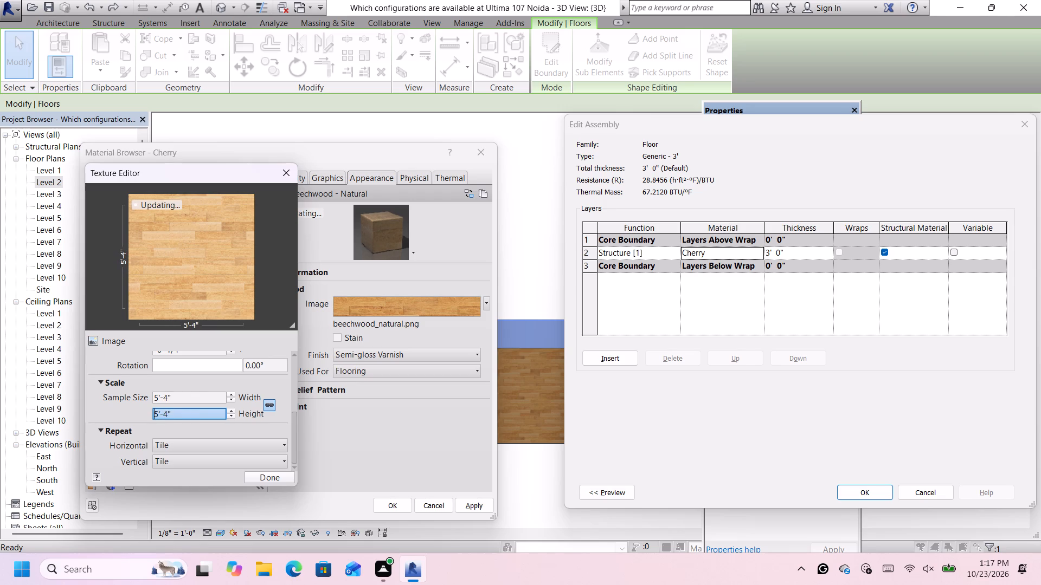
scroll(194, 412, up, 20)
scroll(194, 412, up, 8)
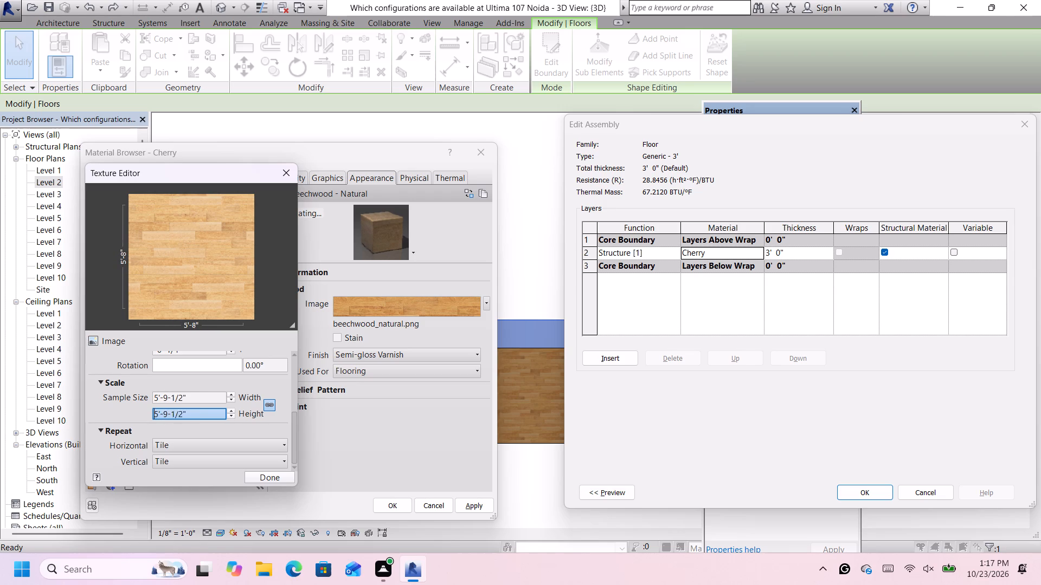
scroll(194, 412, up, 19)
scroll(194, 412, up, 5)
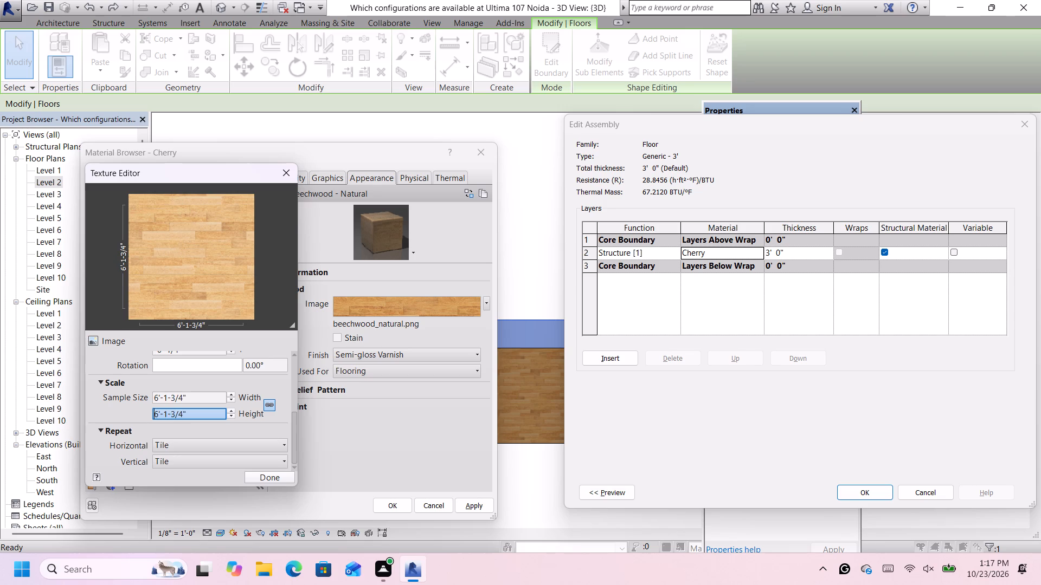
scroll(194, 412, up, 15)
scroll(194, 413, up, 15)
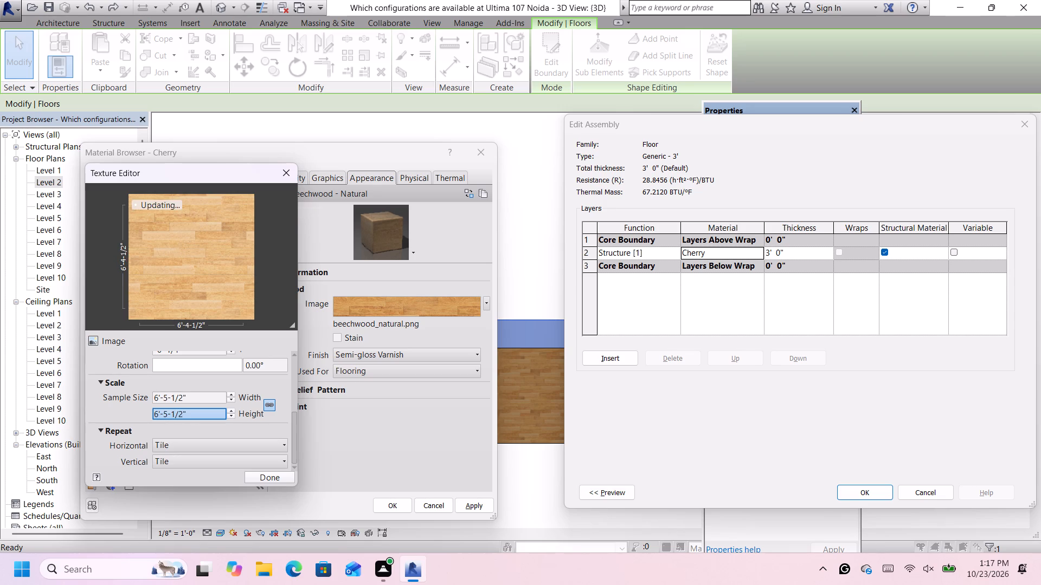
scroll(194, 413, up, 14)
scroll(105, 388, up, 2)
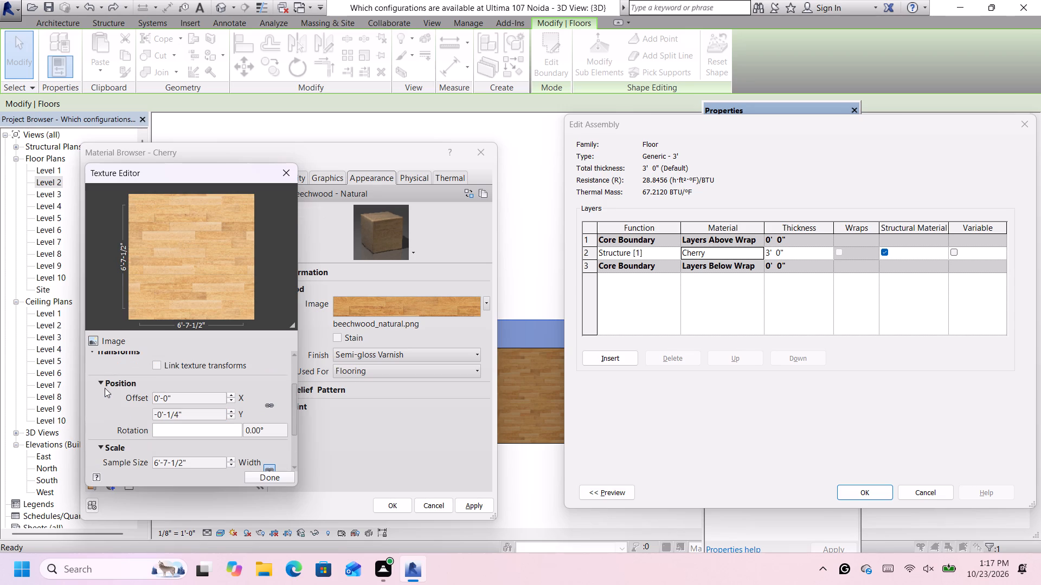
Set both the X and Y offsets of the beechwood texture to 0'-1-1/4".
scroll(178, 400, up, 4)
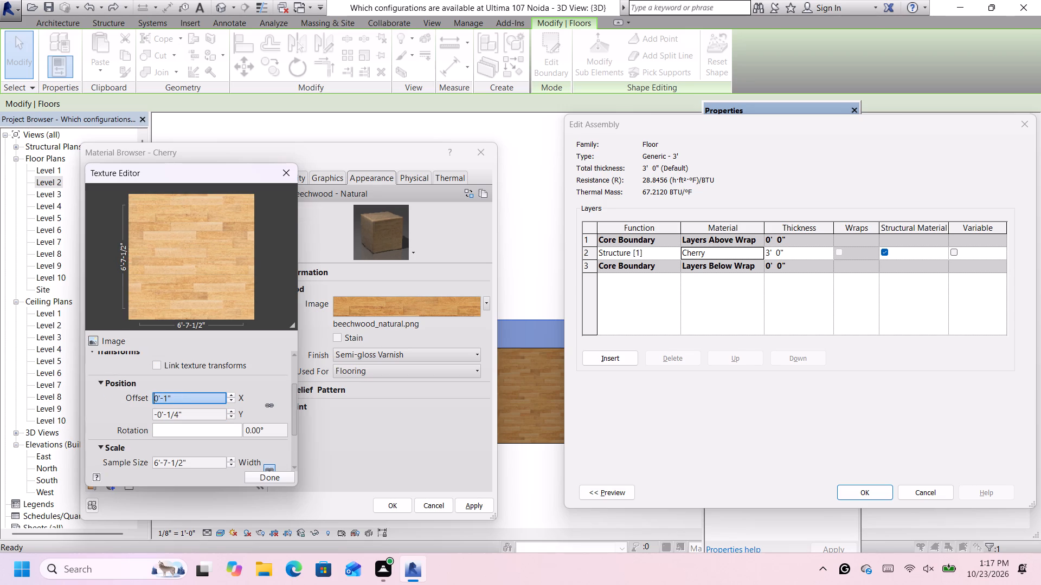
scroll(178, 400, up, 7)
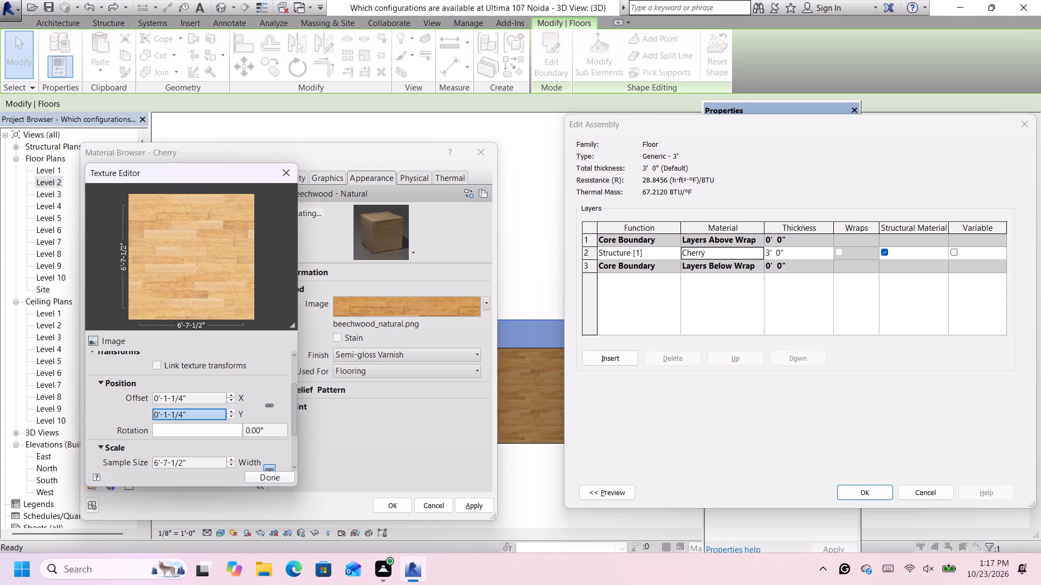
scroll(108, 418, up, 5)
scroll(158, 401, up, 3)
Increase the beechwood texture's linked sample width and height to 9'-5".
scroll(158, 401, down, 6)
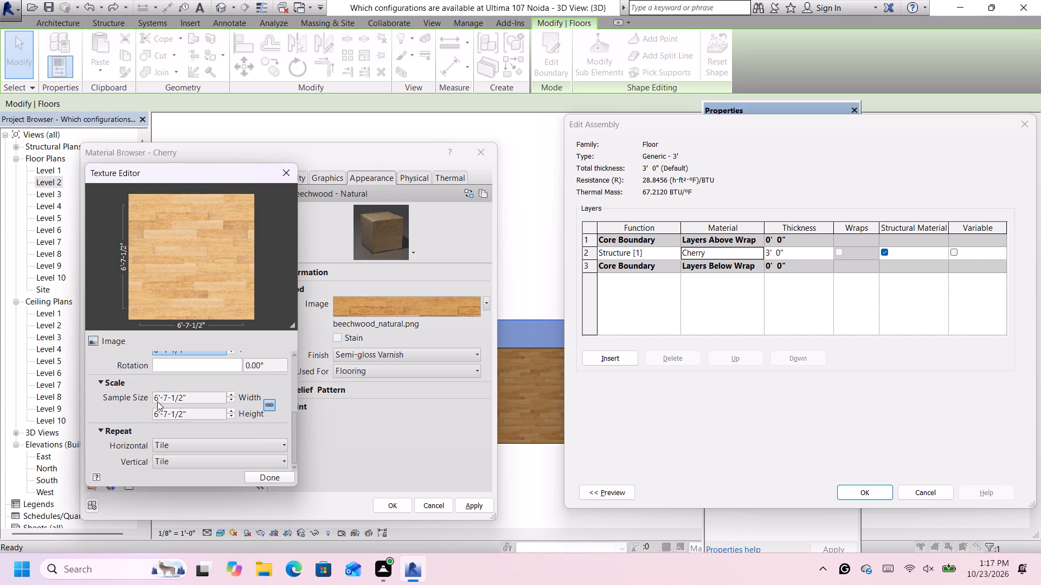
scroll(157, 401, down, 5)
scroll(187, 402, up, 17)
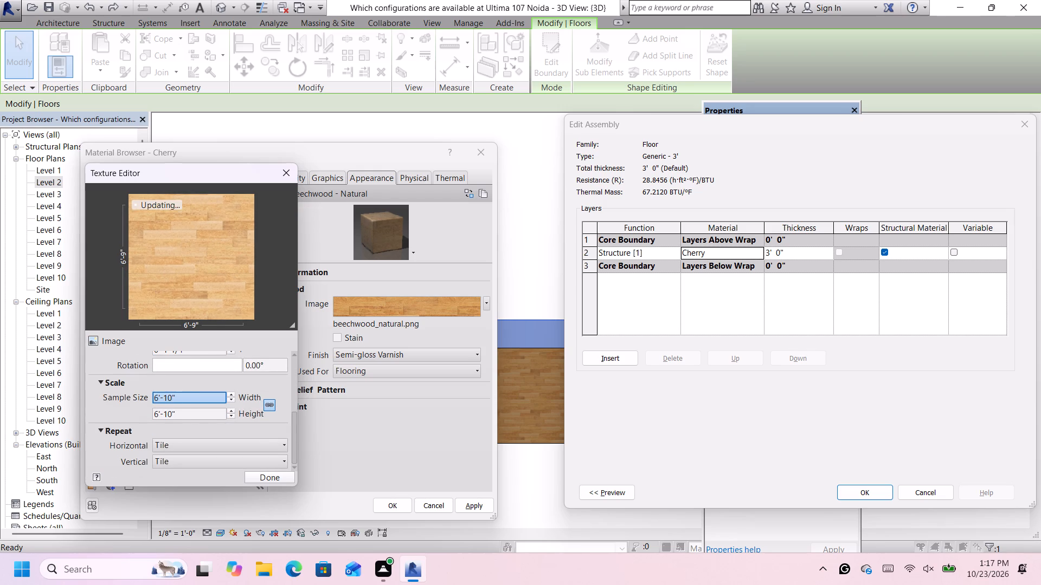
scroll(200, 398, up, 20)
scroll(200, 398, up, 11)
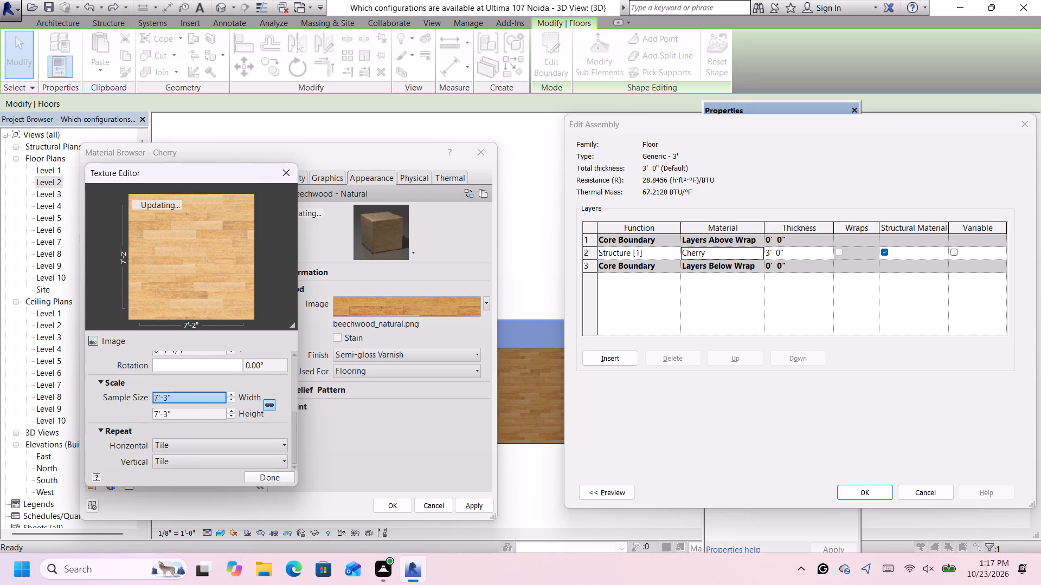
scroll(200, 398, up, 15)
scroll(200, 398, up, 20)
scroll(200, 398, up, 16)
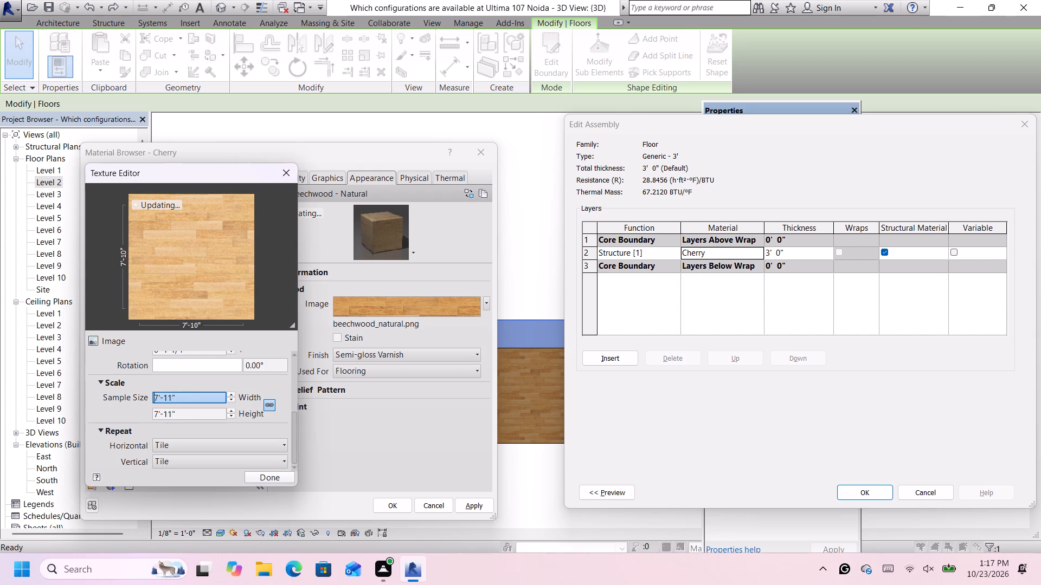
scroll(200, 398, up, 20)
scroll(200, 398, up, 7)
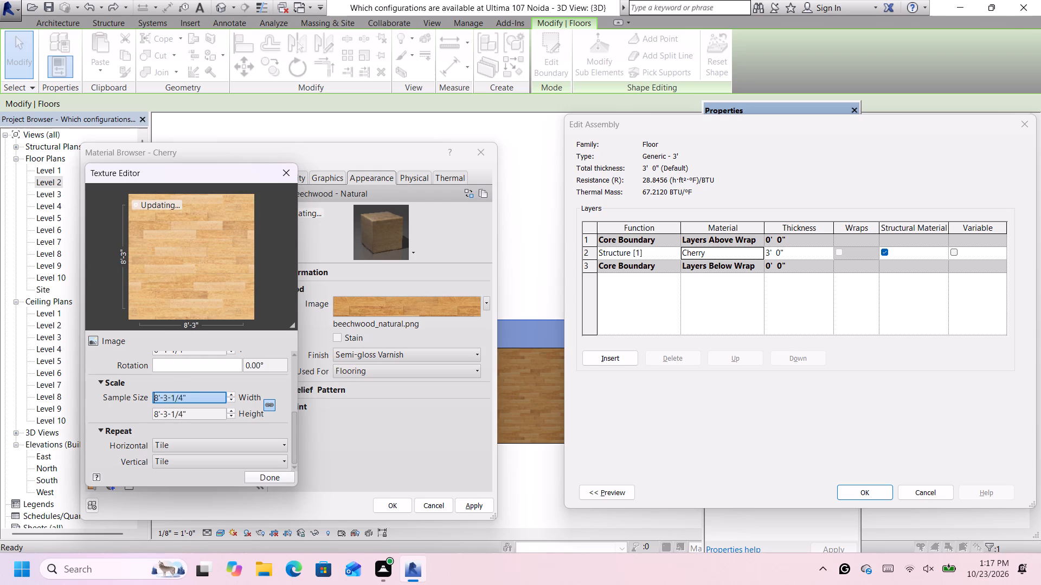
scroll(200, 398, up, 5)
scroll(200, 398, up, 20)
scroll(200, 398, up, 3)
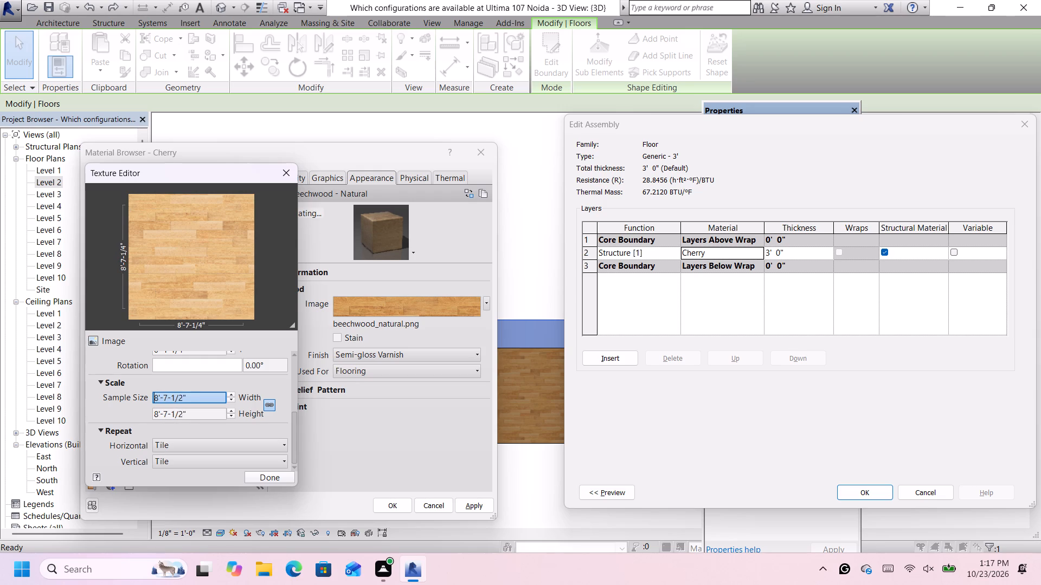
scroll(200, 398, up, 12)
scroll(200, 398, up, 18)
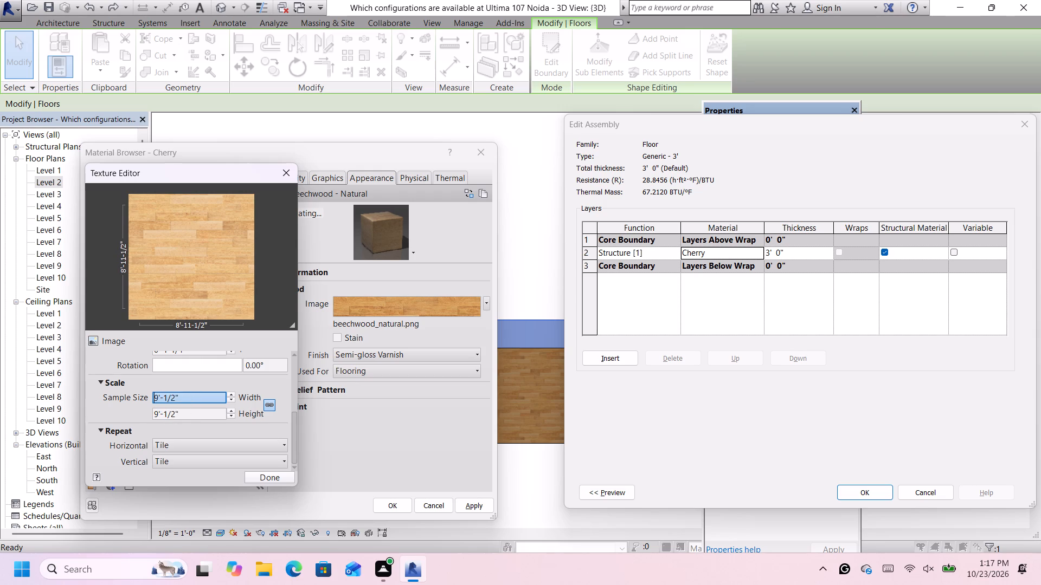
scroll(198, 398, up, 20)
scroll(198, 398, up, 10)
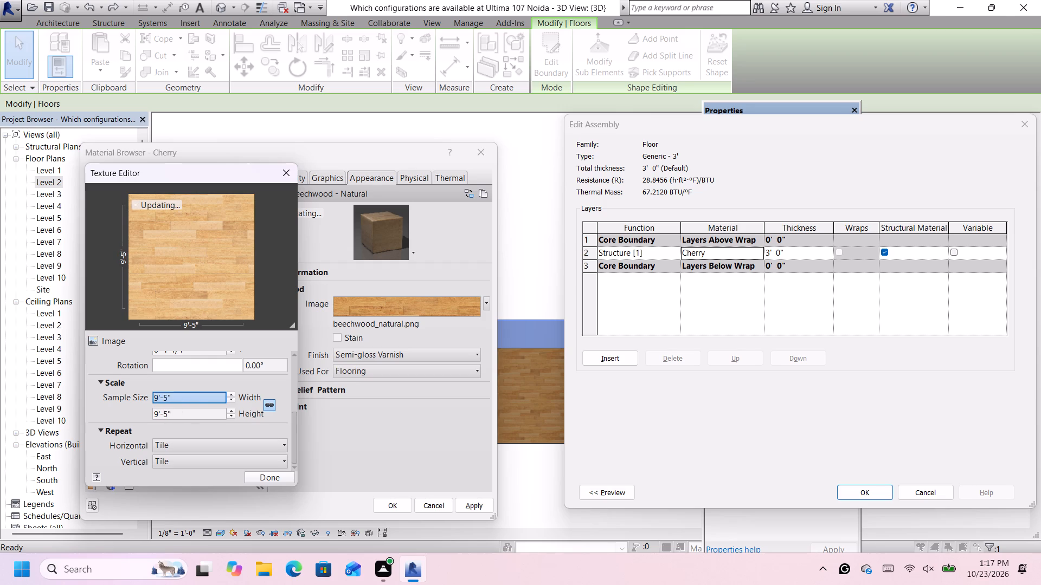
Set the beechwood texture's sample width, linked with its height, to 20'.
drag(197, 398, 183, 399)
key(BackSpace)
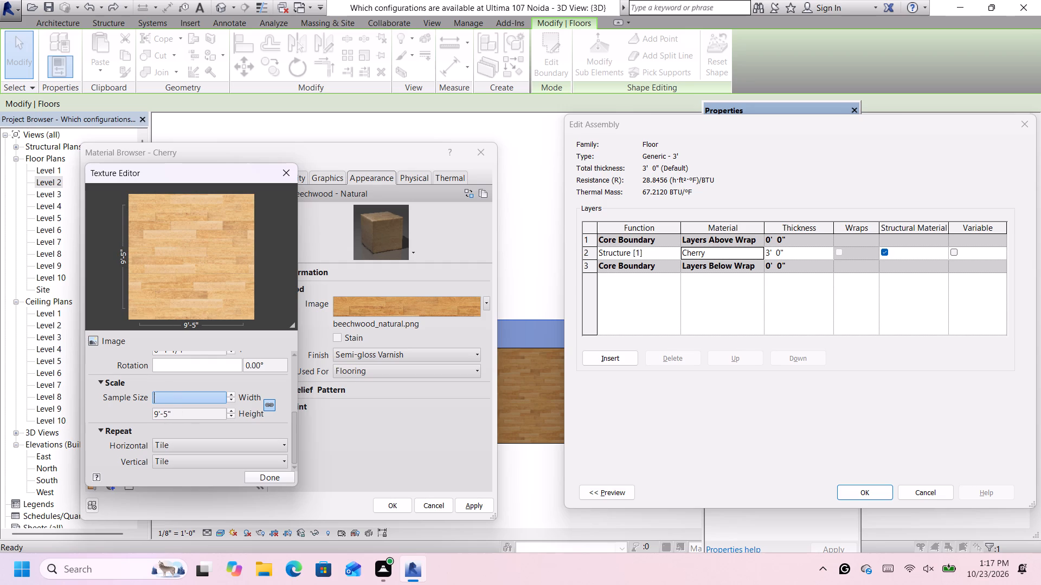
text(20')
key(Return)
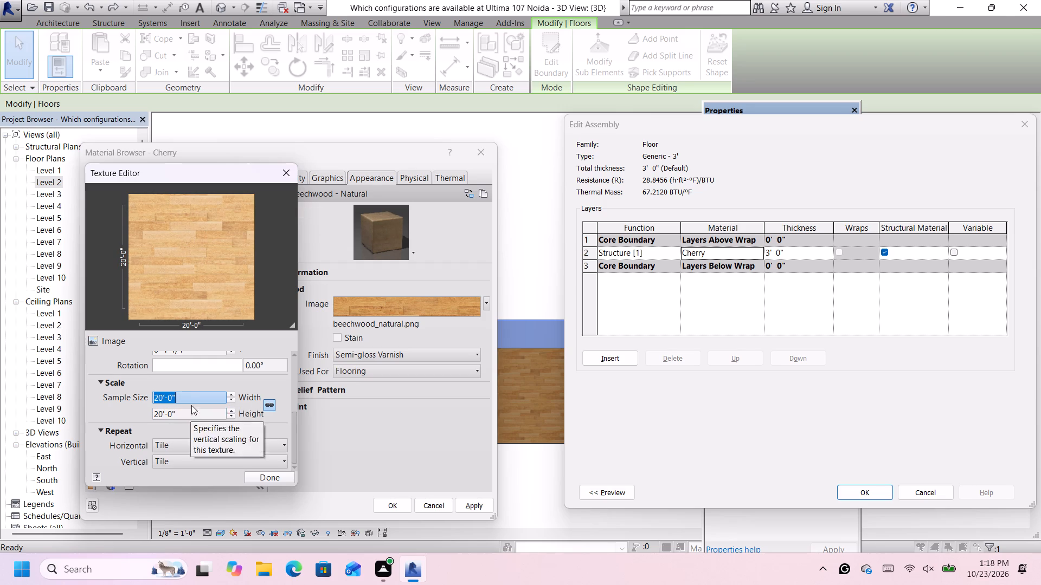
Set the beechwood texture's linked sample size to 30', then raise it in small increments to 30'-1".
click(190, 395)
click(189, 396)
key(BackSpace)
key(BackSpace)
key(BackSpace)
key(BackSpace)
key(BackSpace)
key(BackSpace)
key(BackSpace)
key(BackSpace)
key(BackSpace)
key(BackSpace)
key(BackSpace)
key(BackSpace)
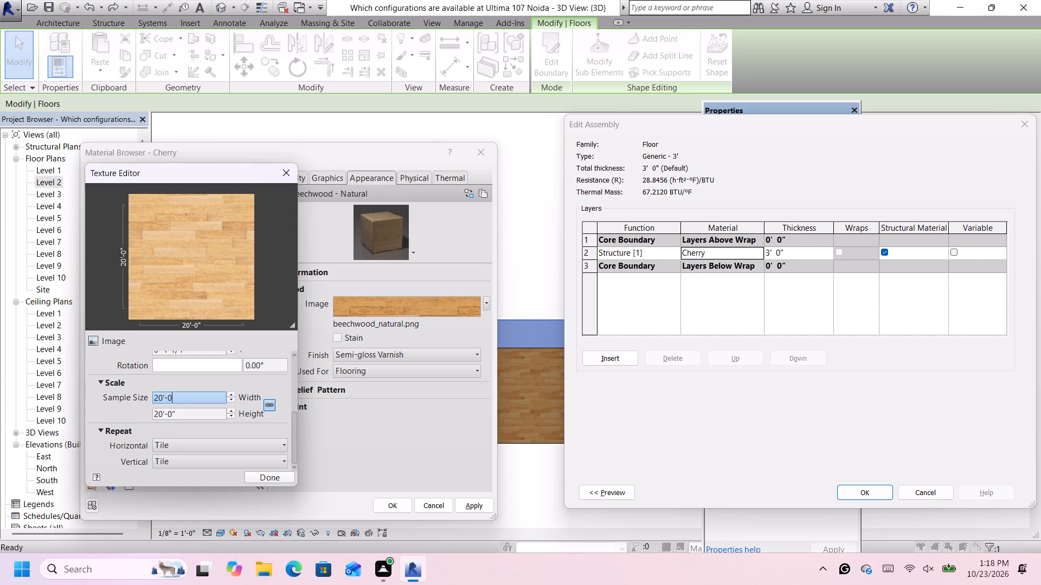
text(30')
key(Return)
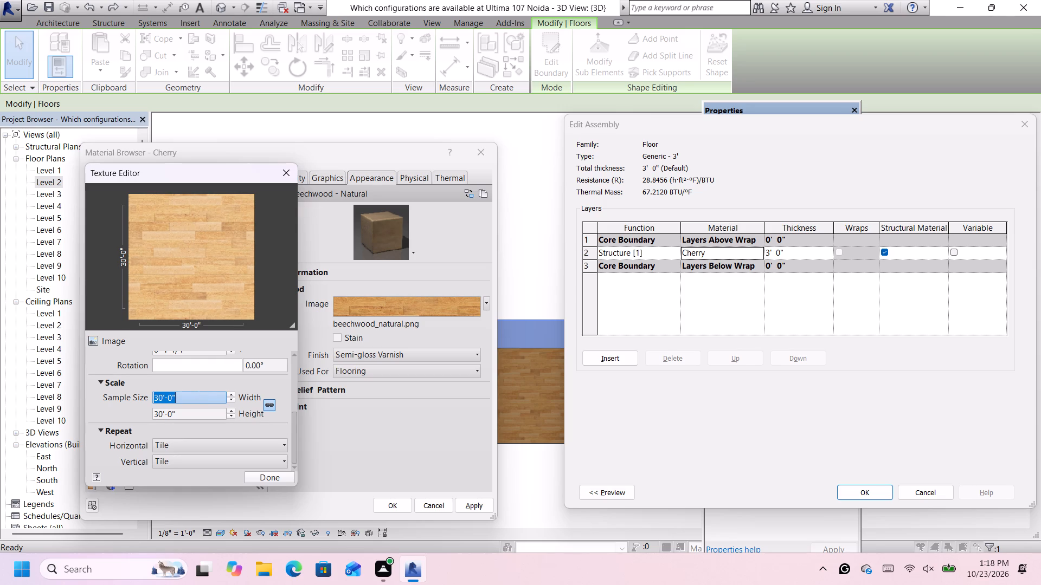
click(229, 395)
double_click(229, 395)
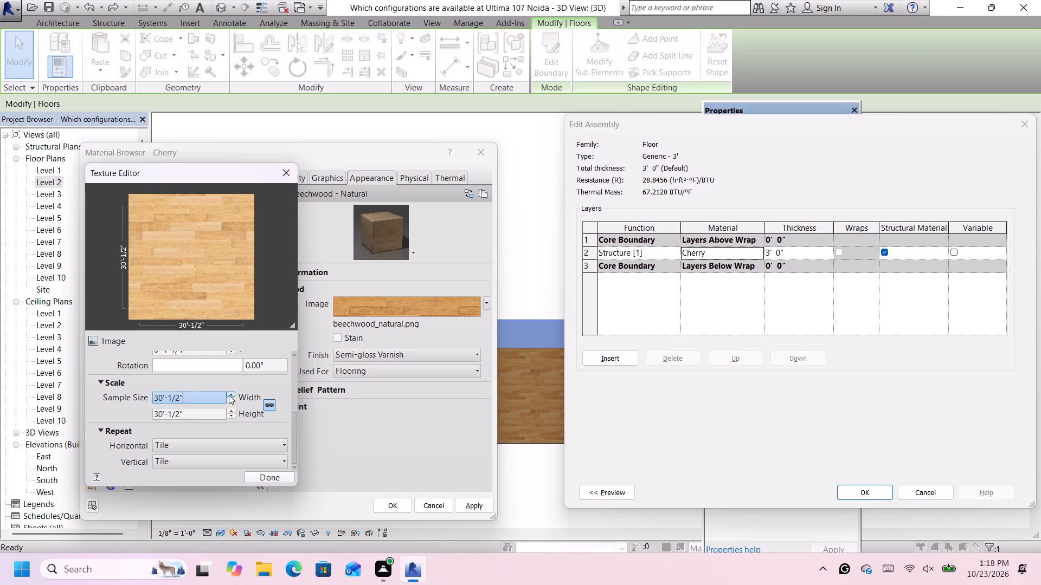
click(229, 395)
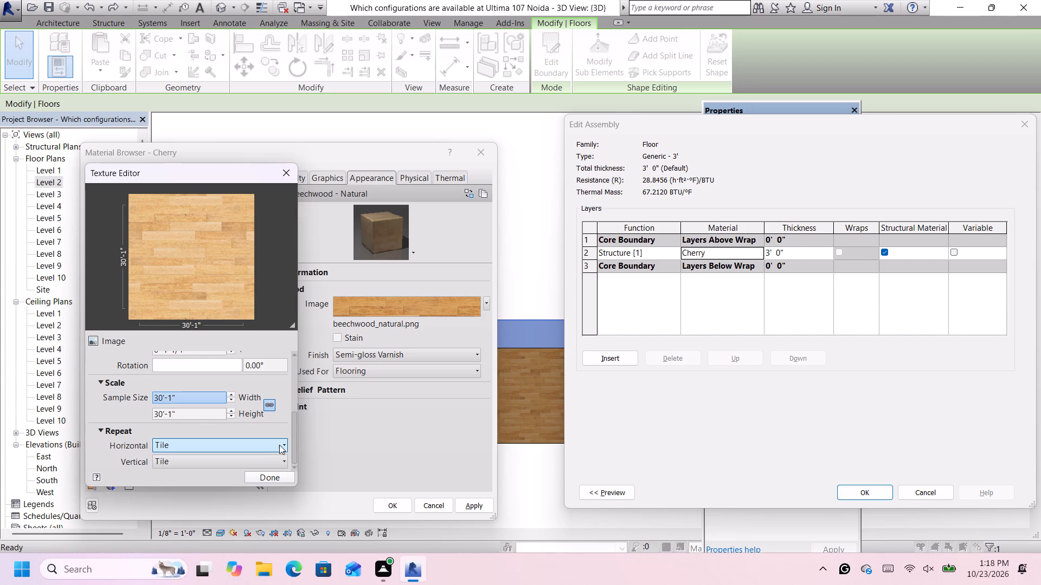
Apply the edited beechwood texture on the Cherry material to the Generic - 3' floor type and deselect the floor.
click(256, 477)
click(385, 505)
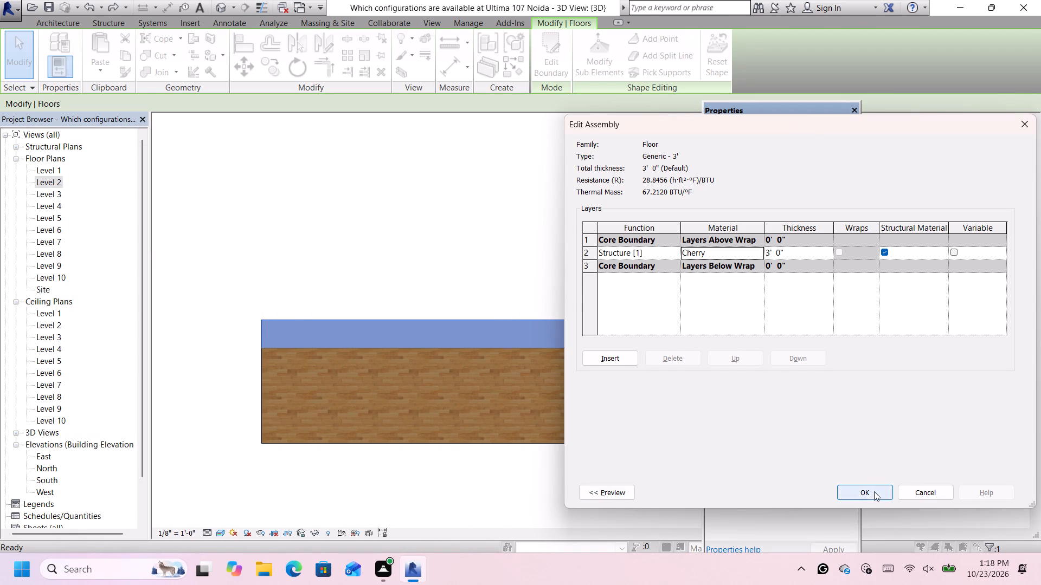
click(874, 491)
click(868, 492)
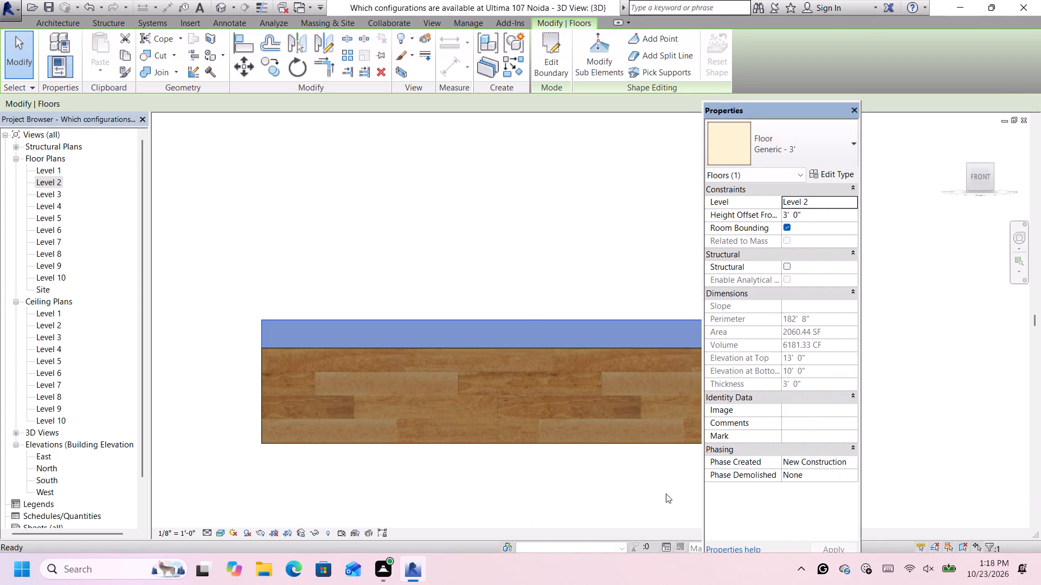
click(550, 483)
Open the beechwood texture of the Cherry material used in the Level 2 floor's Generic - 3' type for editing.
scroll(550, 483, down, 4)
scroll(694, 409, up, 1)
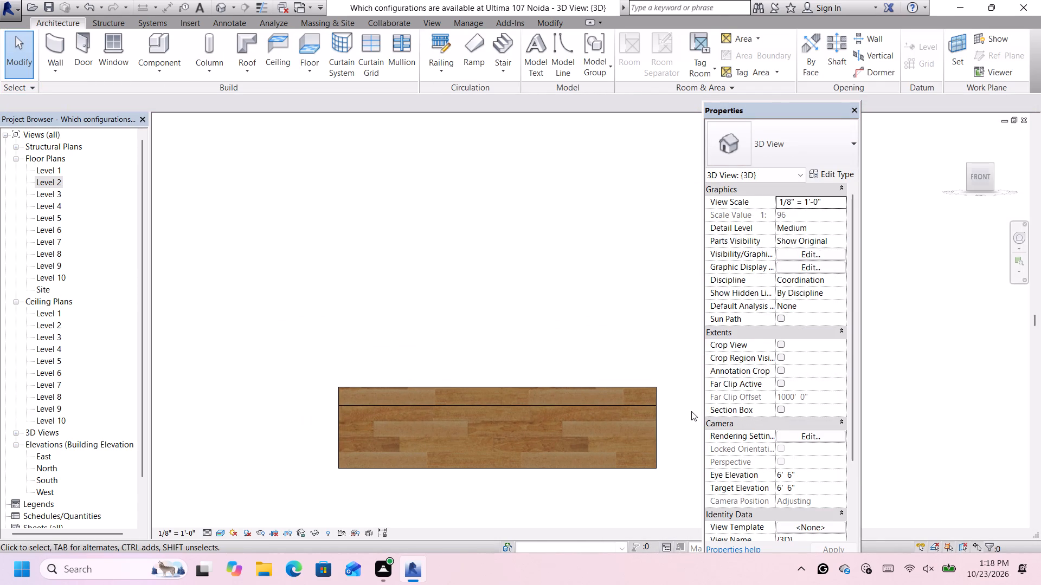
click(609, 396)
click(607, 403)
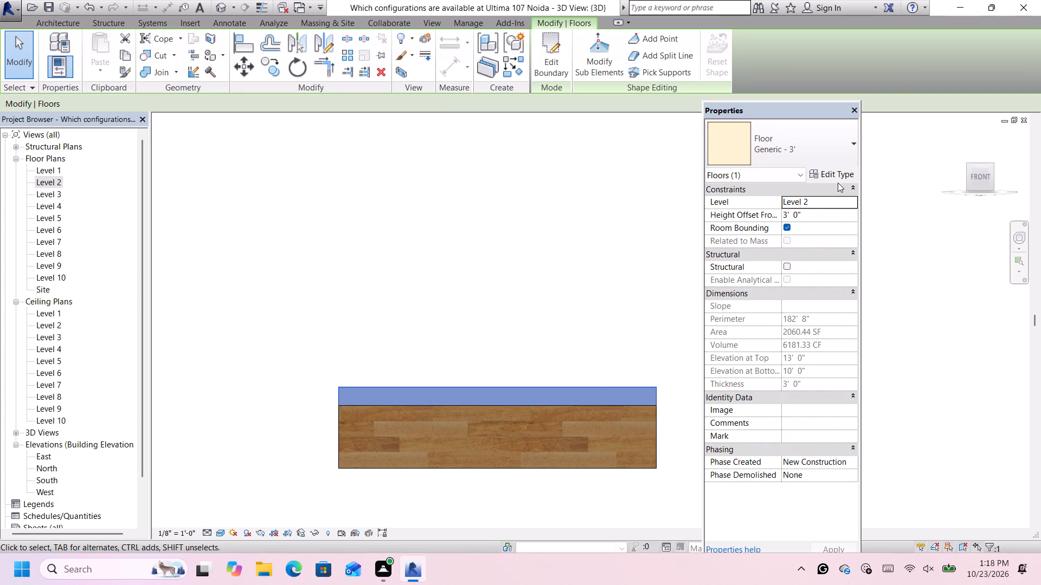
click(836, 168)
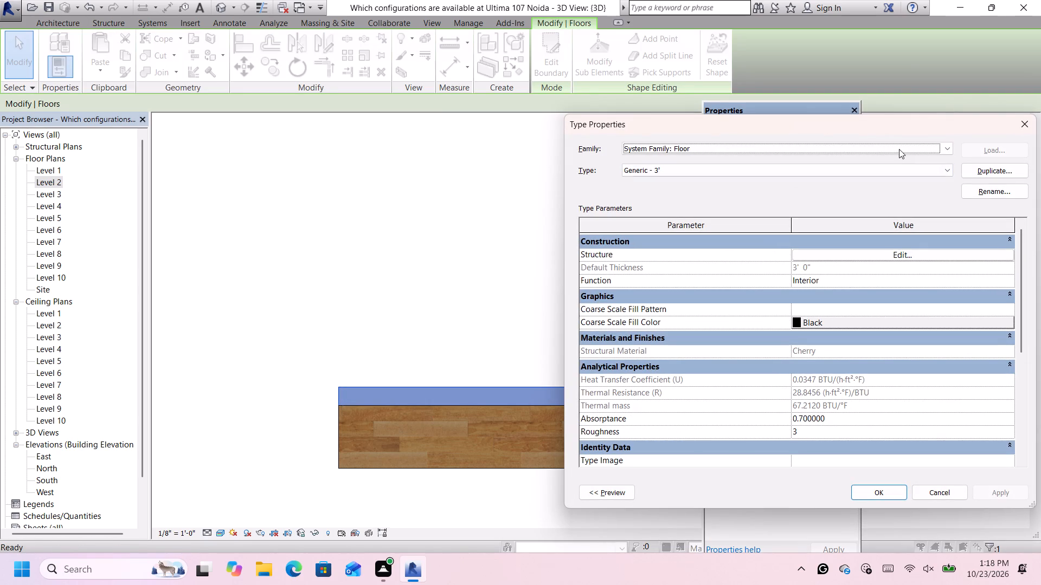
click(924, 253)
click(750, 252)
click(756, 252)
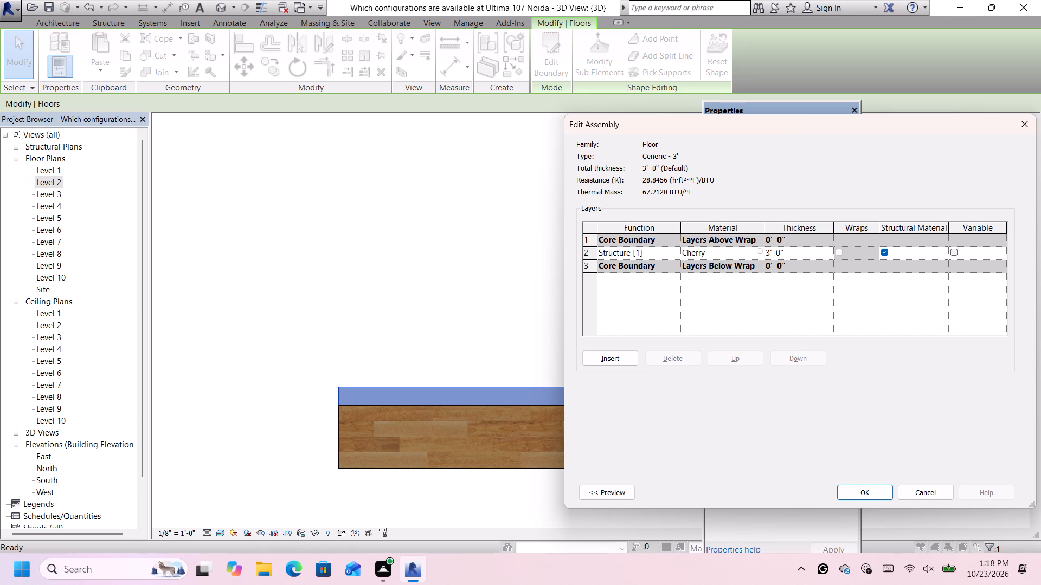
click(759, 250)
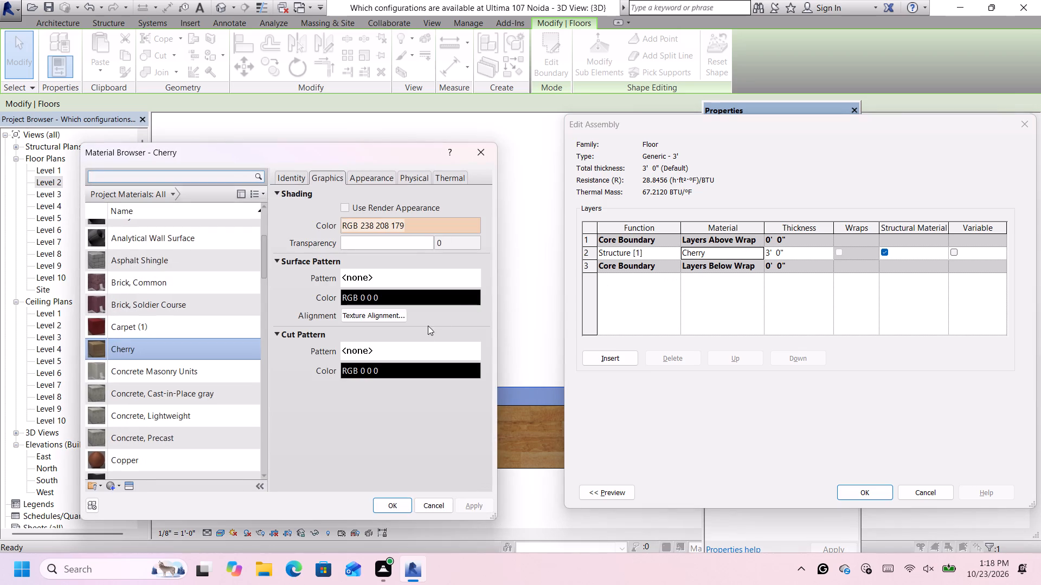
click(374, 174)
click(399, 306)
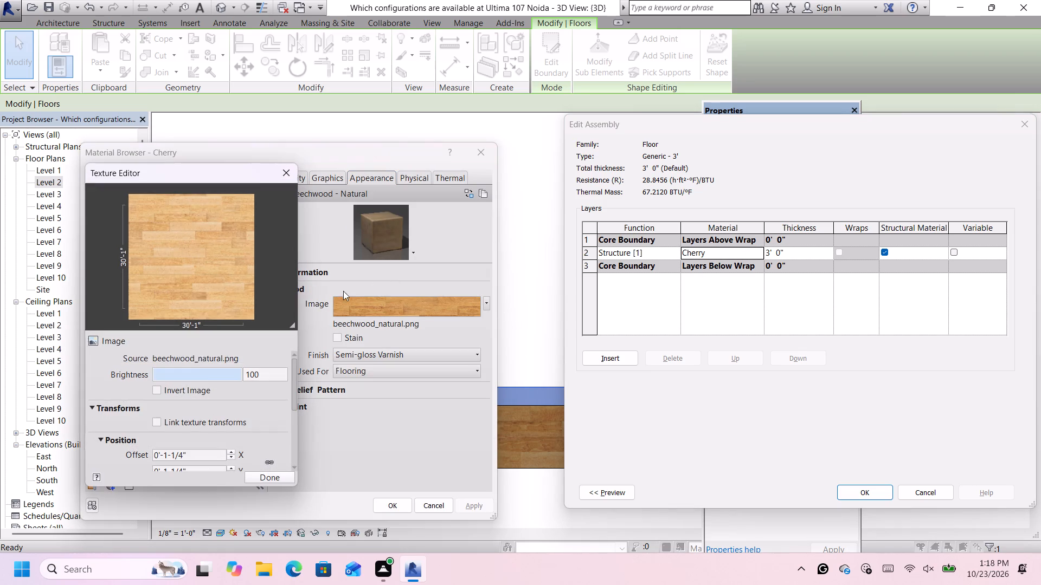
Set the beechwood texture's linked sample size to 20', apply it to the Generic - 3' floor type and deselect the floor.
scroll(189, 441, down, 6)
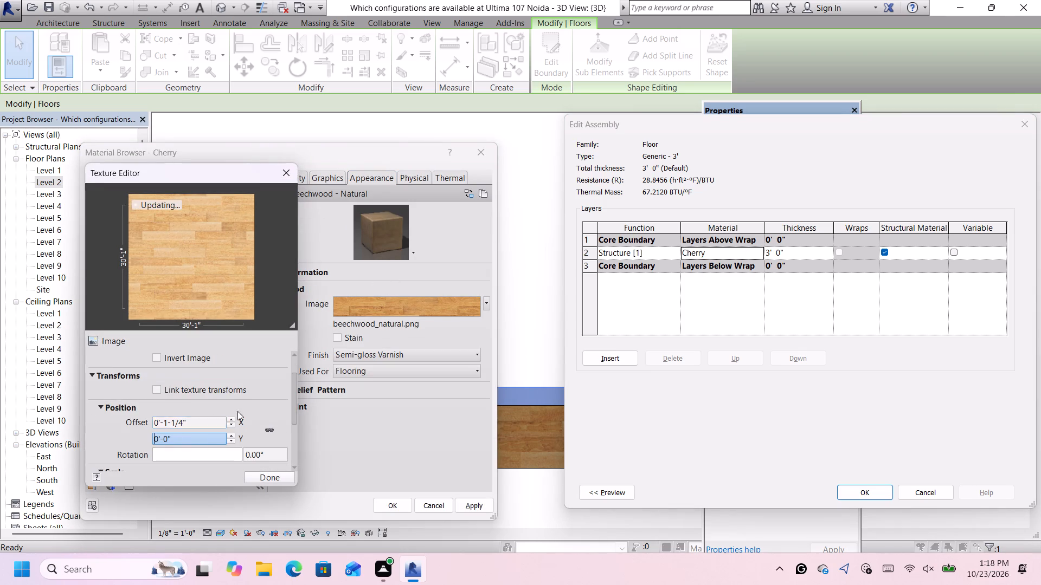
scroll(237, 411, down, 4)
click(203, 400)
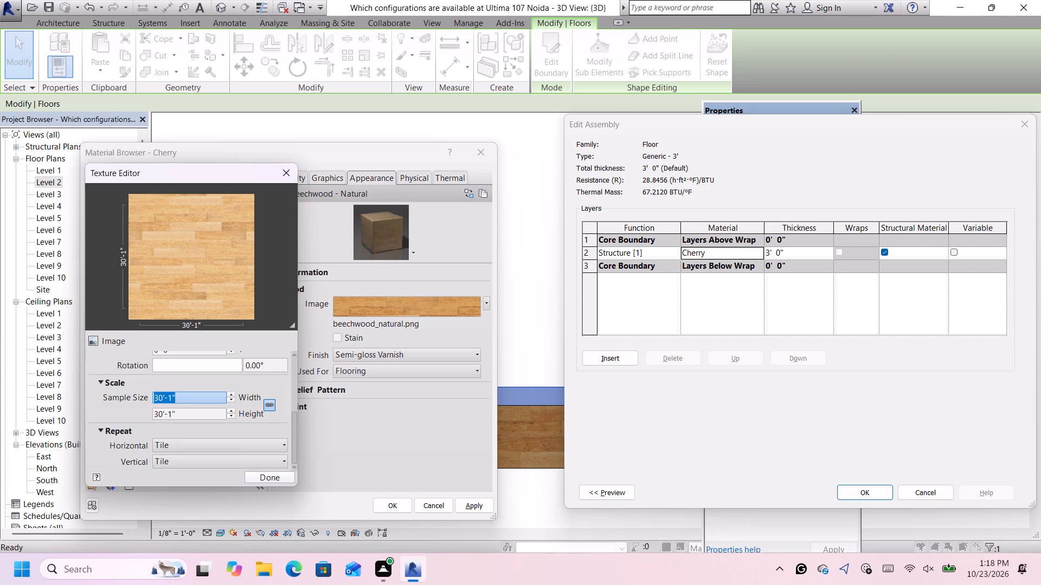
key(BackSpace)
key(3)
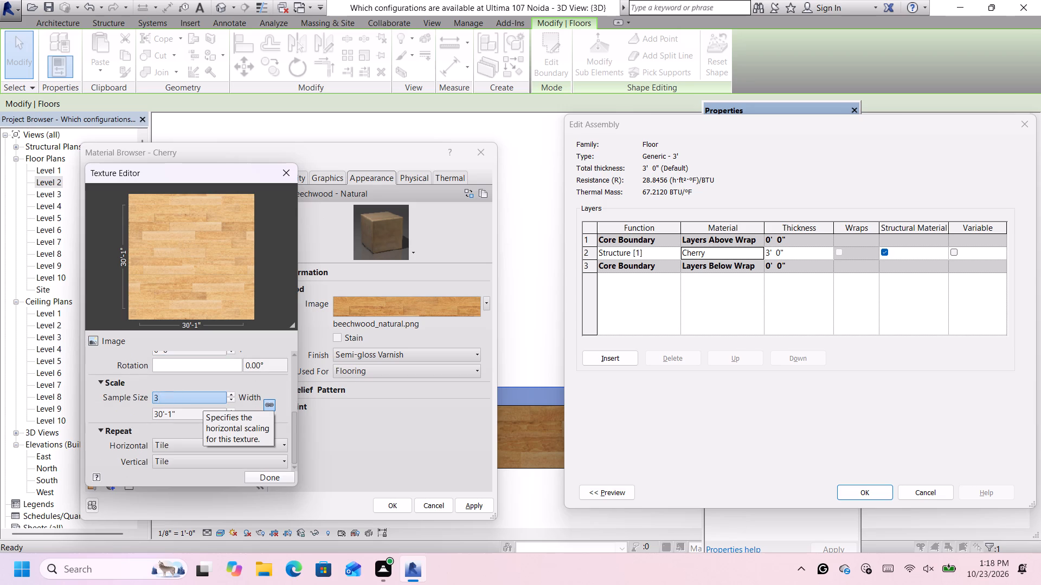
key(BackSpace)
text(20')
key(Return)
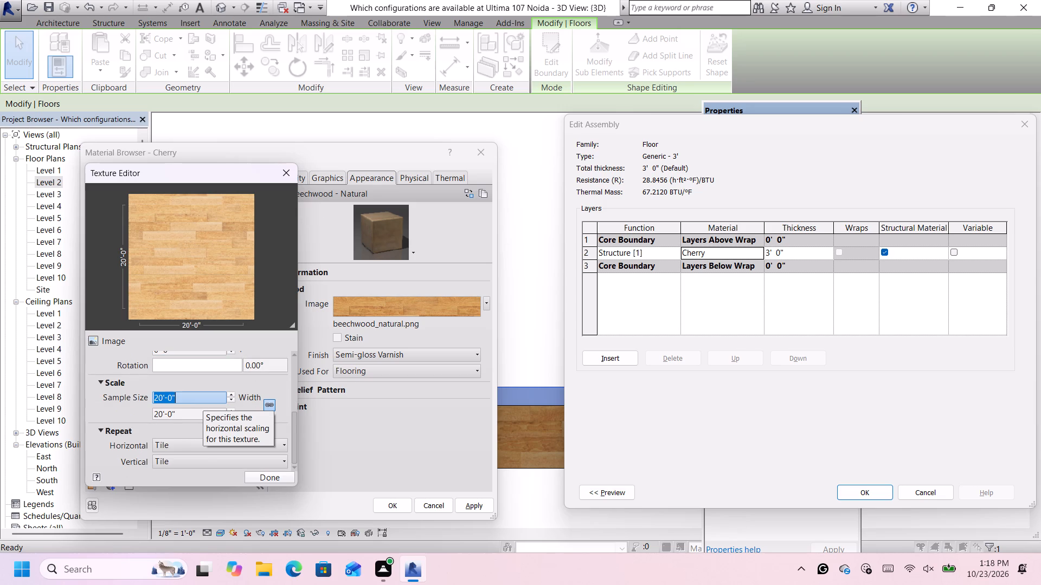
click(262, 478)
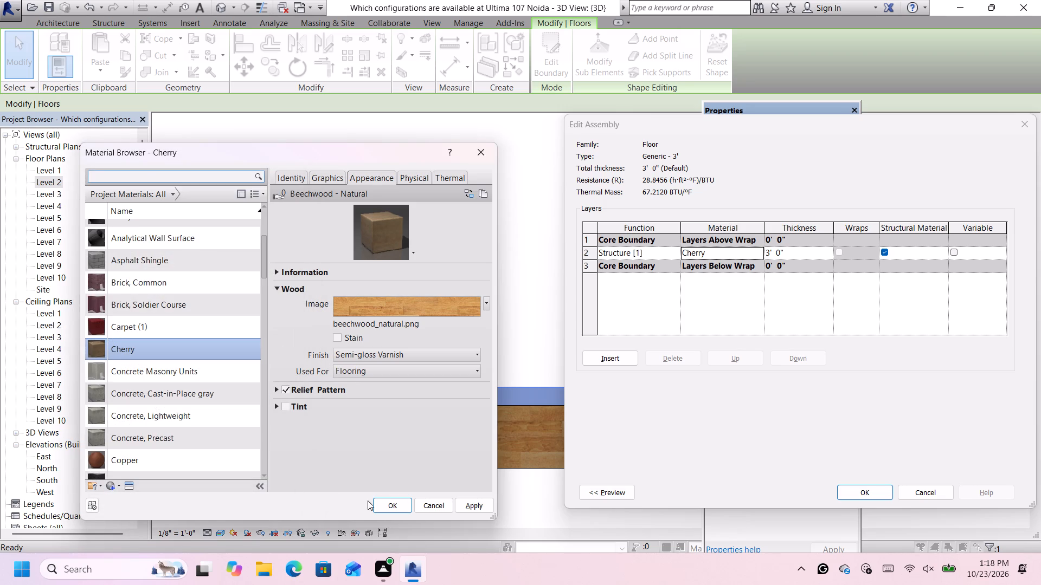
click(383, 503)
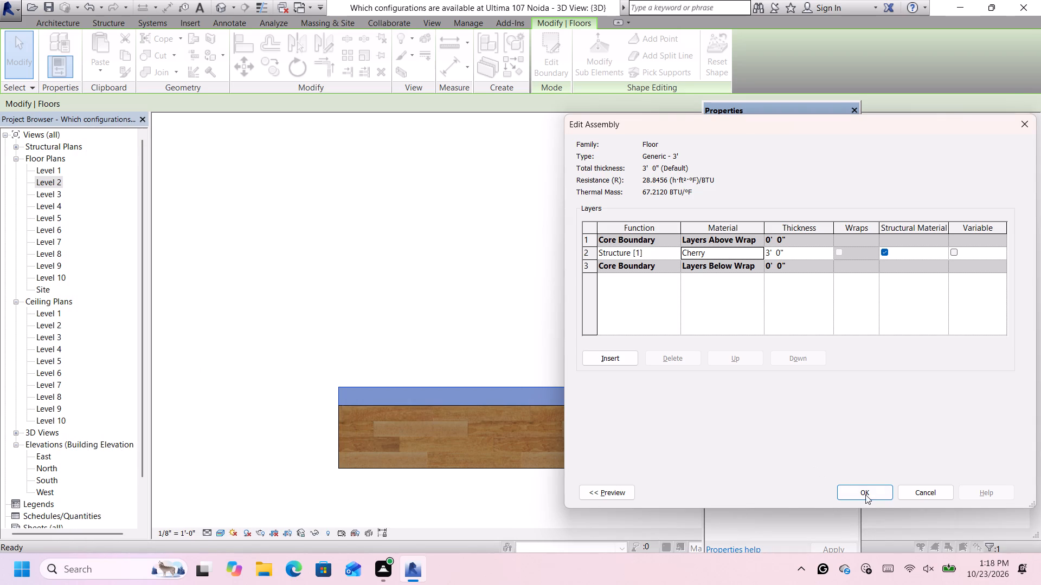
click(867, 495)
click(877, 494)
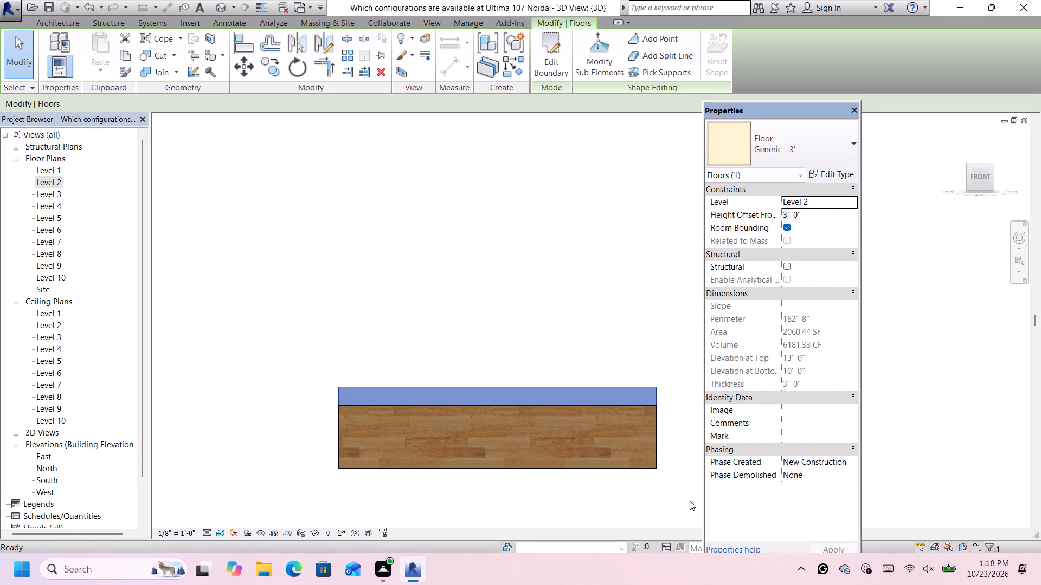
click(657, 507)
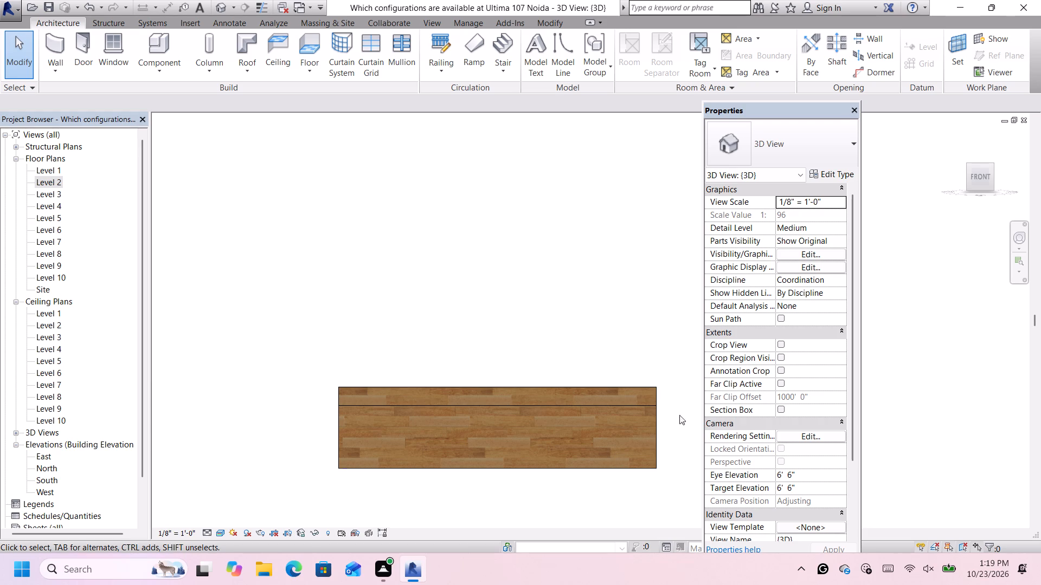
Reopen the Cherry material's beechwood texture from the Level 2 floor's type structure for editing.
click(625, 391)
click(831, 174)
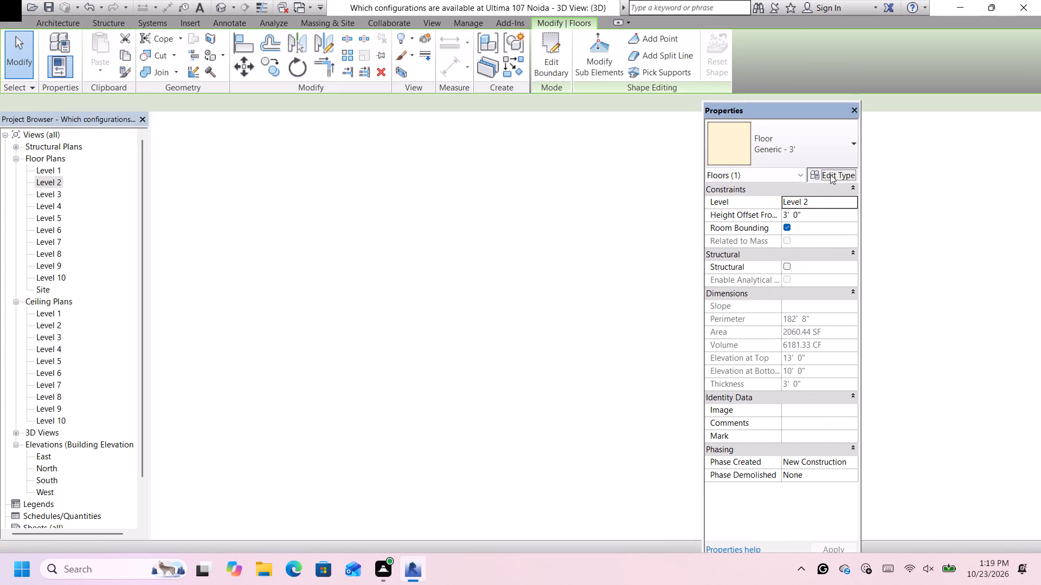
click(877, 253)
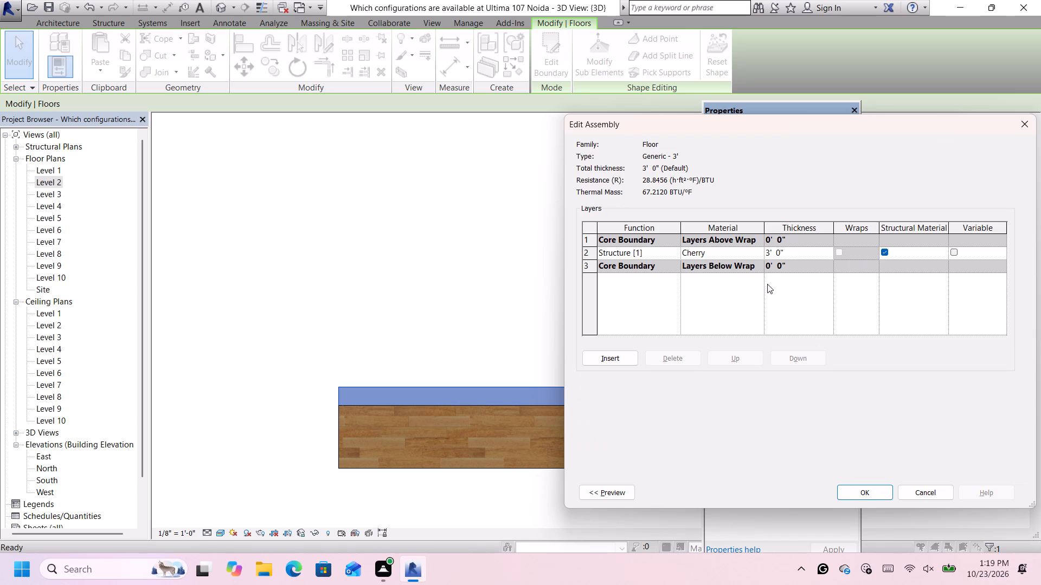
click(756, 255)
click(759, 252)
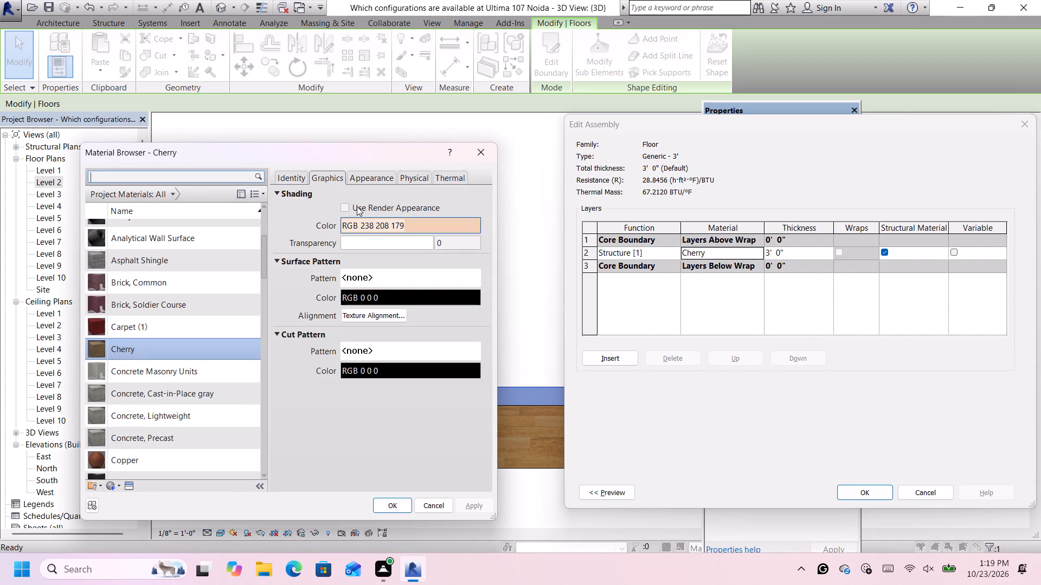
click(363, 179)
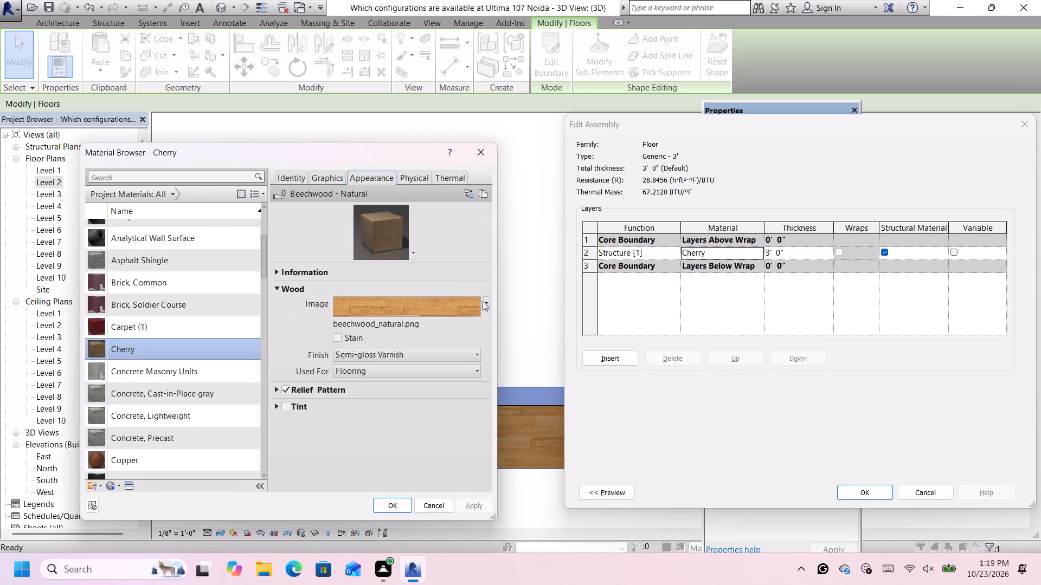
click(466, 307)
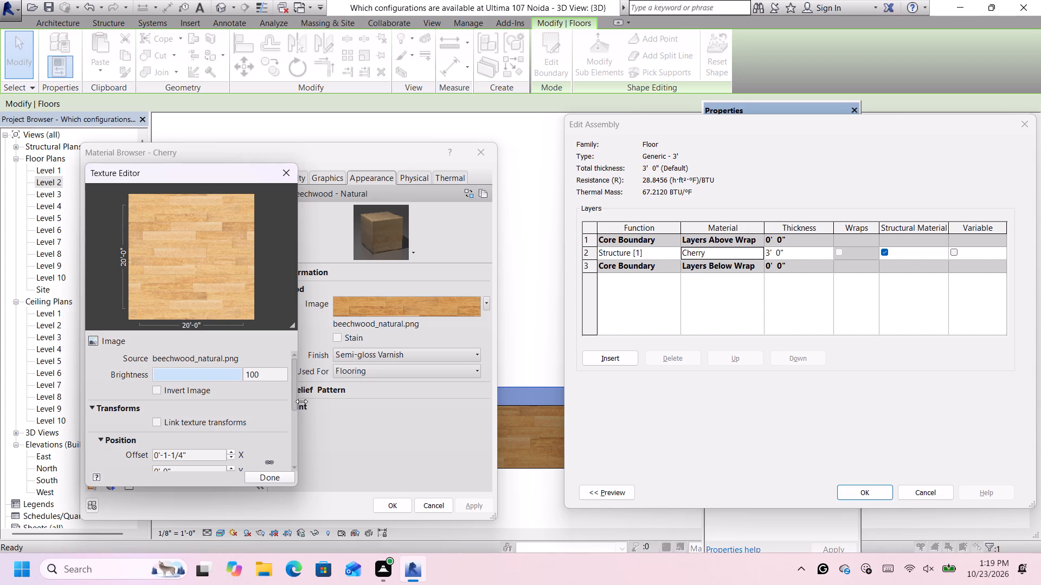
Set the beechwood texture's linked sample size to 10', apply it to the Generic - 3' floor type and deselect the floor.
scroll(301, 402, down, 5)
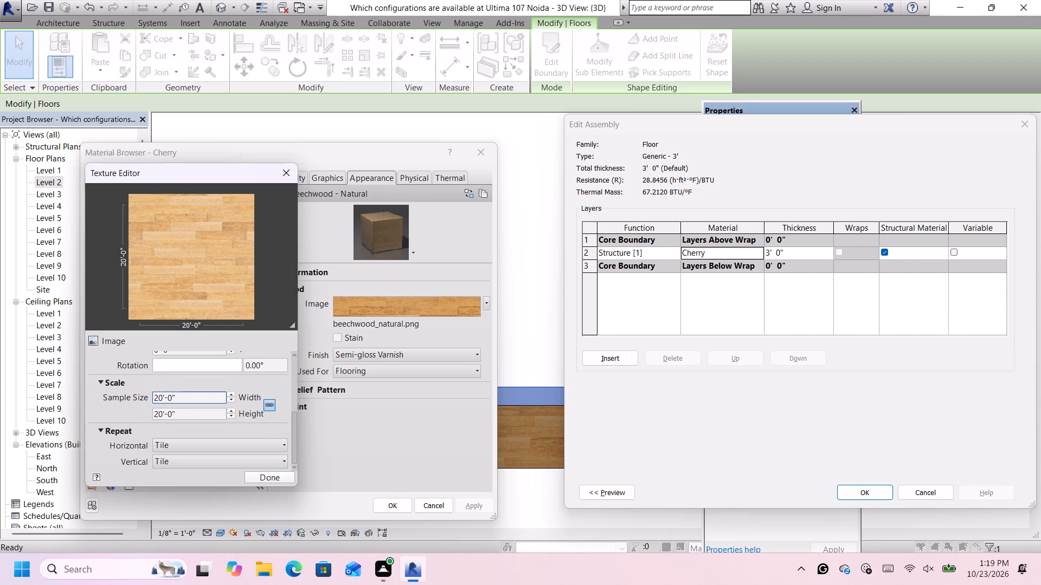
click(183, 401)
key(BackSpace)
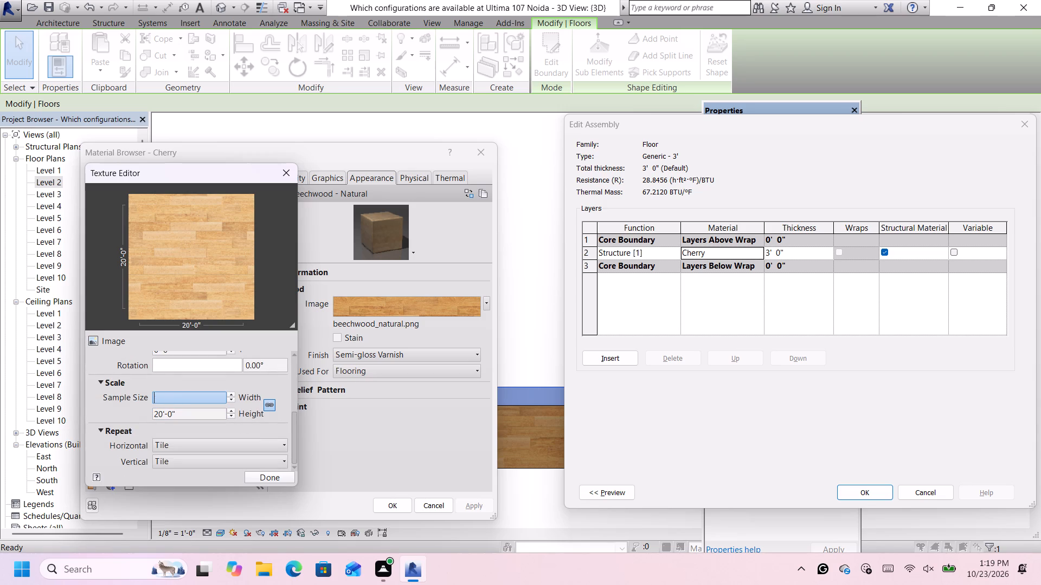
key(1)
key(0)
key(apostrophe)
key(Return)
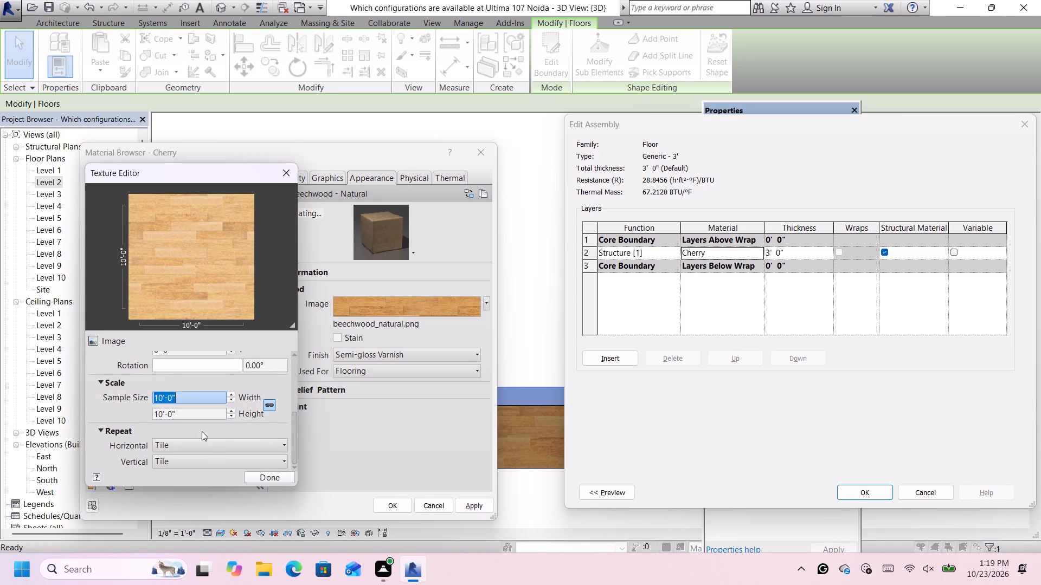
click(265, 480)
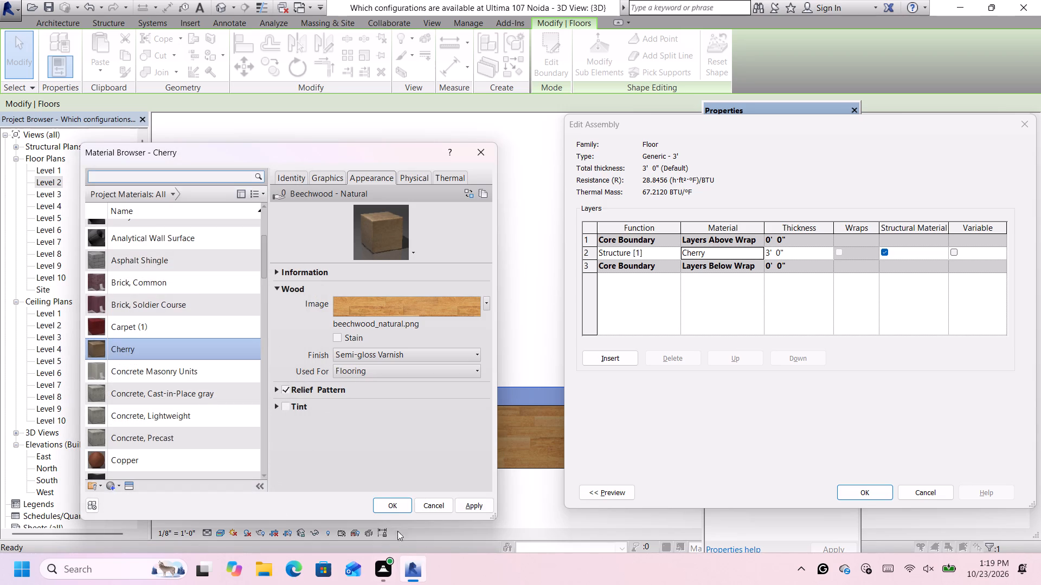
click(385, 504)
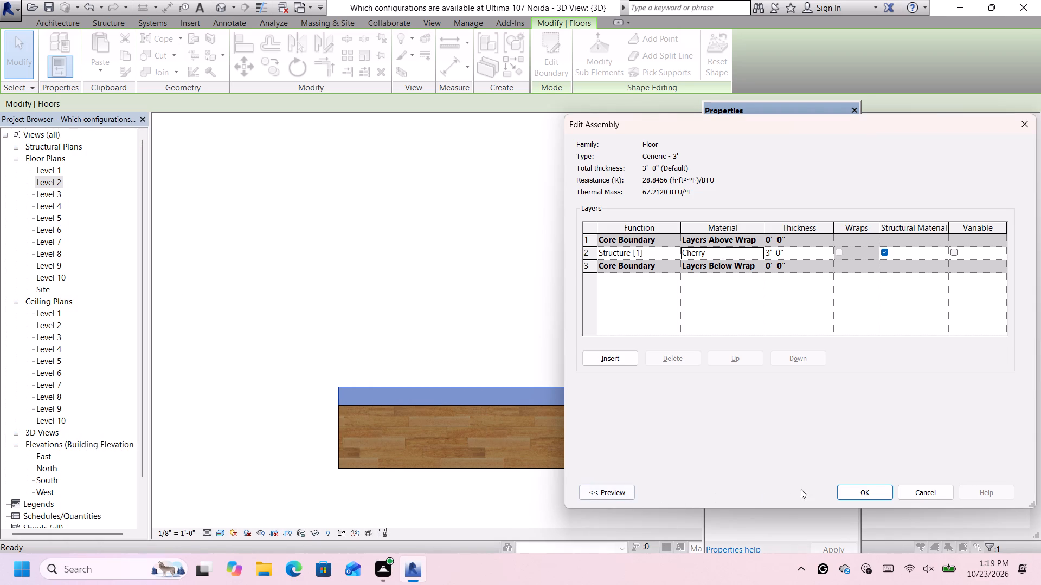
click(868, 494)
click(866, 493)
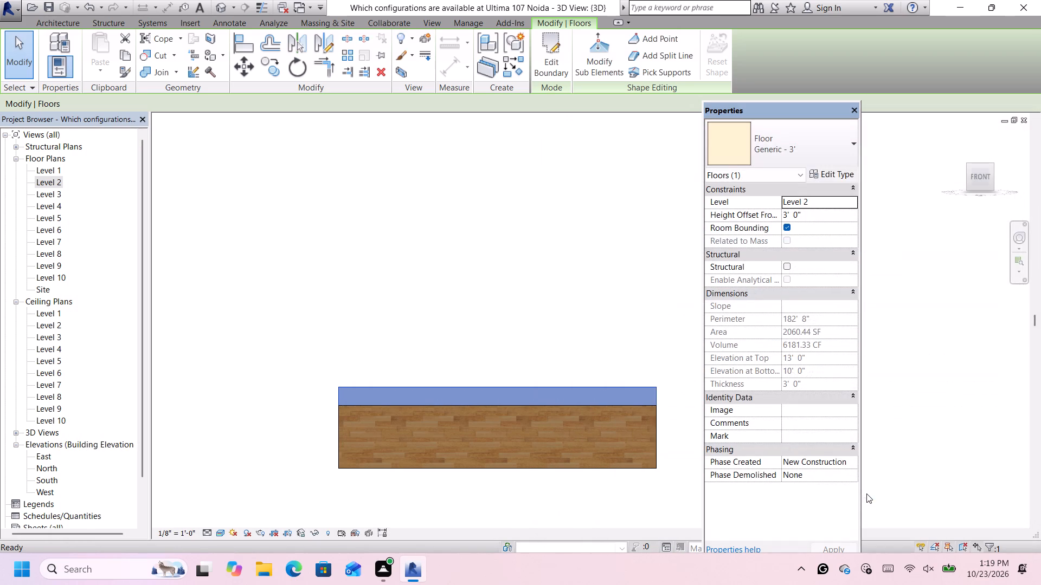
click(640, 505)
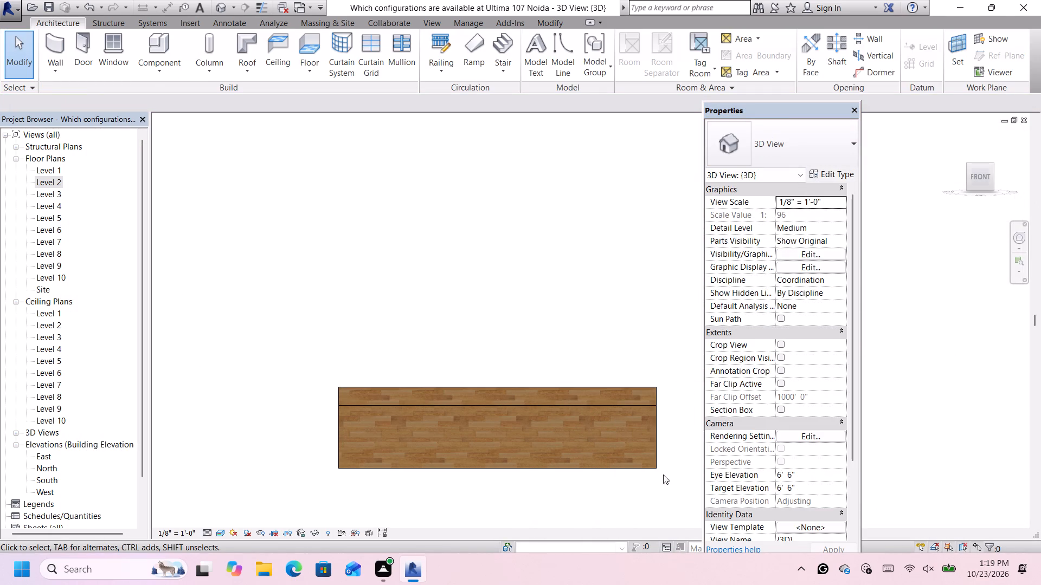
Examine the wood texture scale on the floor slab and walls from the front, an angled corner view and the top.
scroll(687, 392, up, 1)
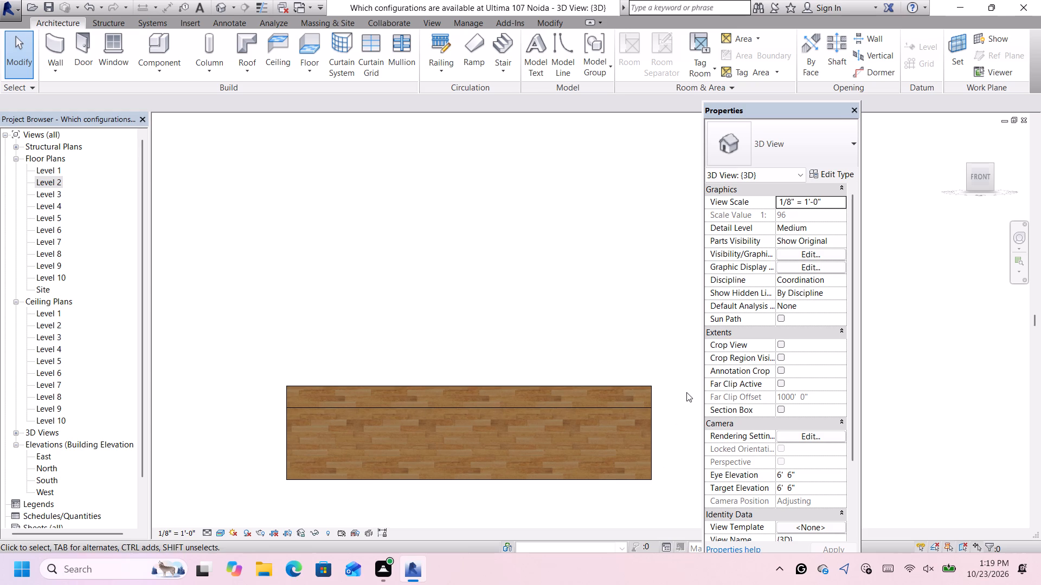
scroll(691, 402, down, 1)
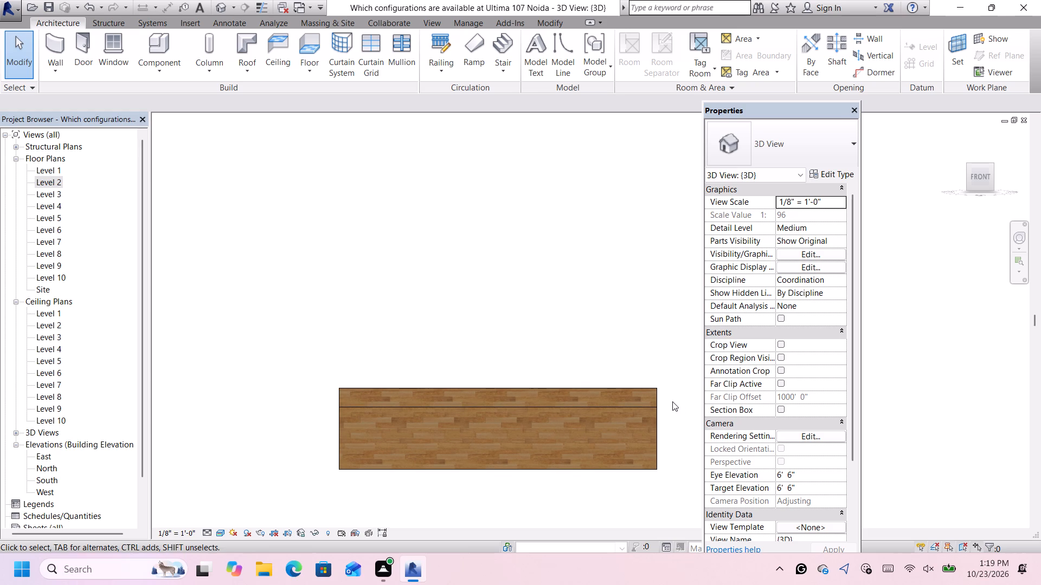
click(969, 164)
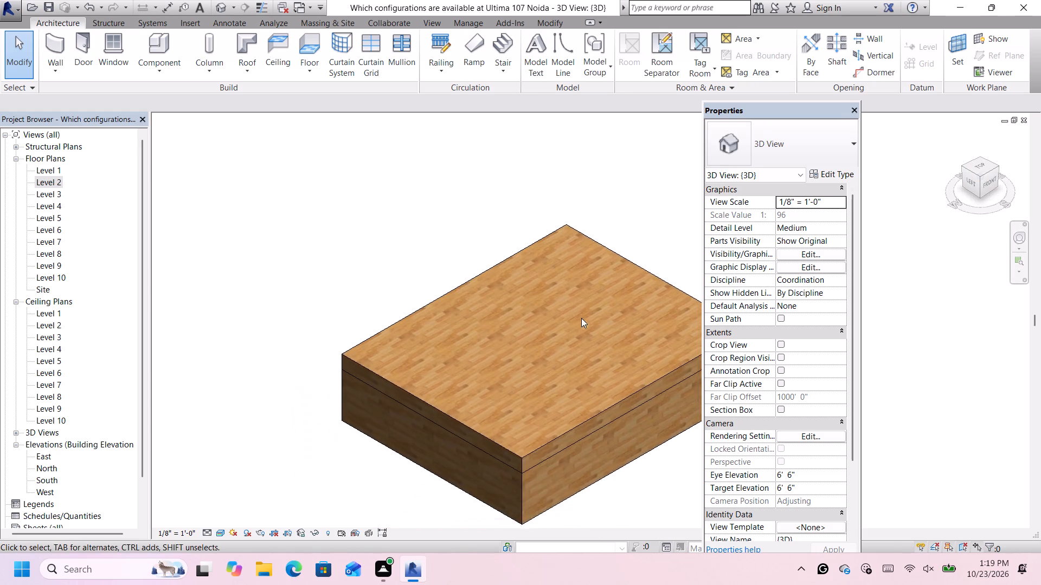
scroll(588, 321, down, 2)
scroll(652, 287, up, 4)
scroll(652, 287, down, 4)
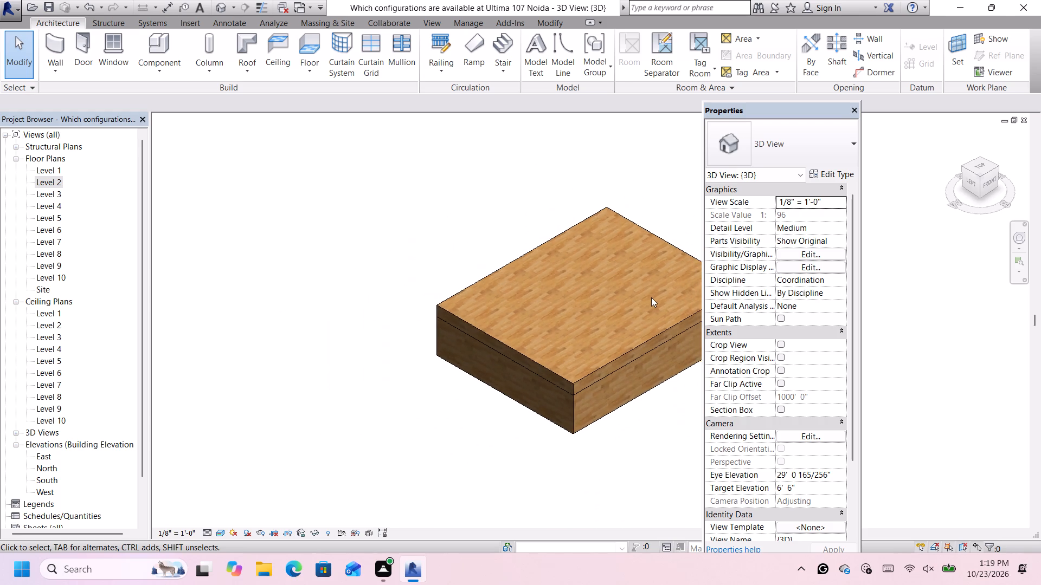
scroll(651, 297, down, 4)
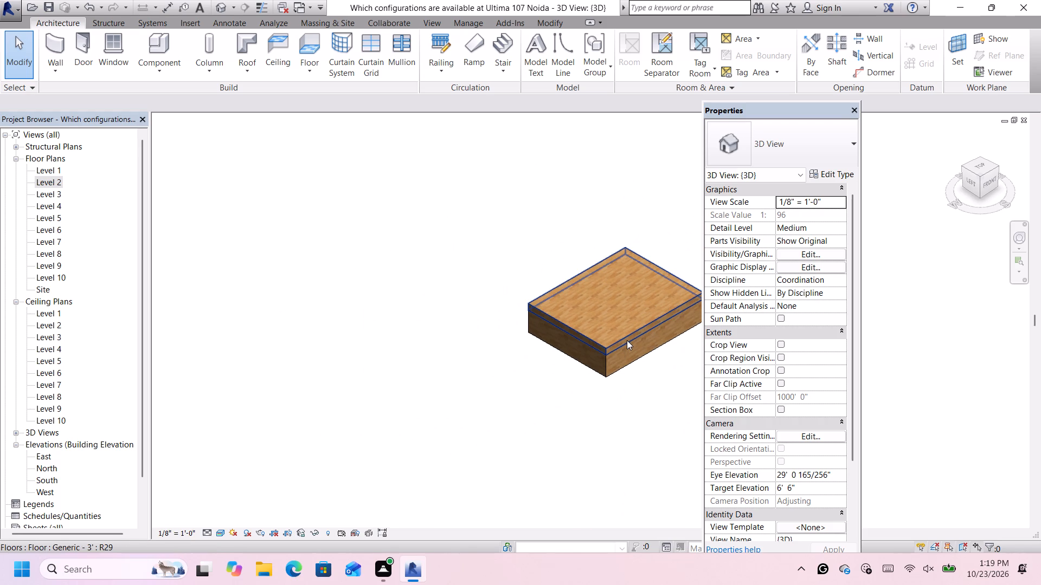
scroll(627, 340, up, 4)
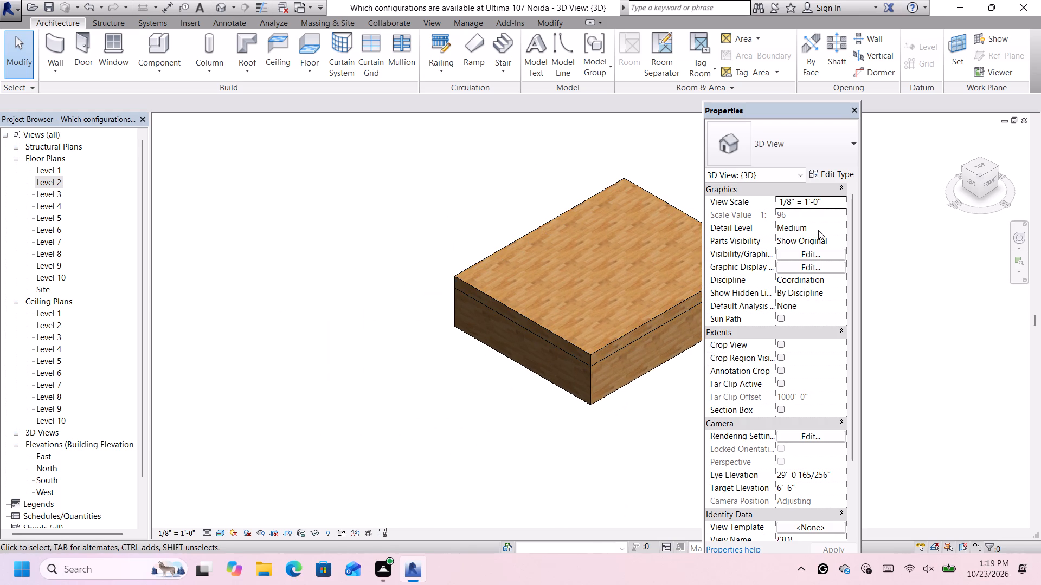
scroll(844, 277, down, 3)
scroll(673, 188, down, 4)
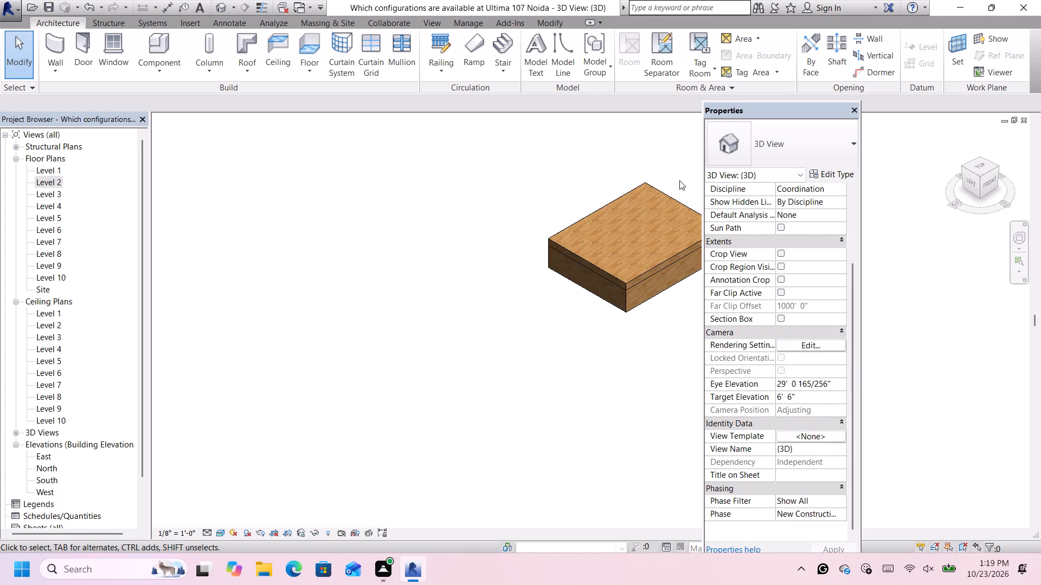
click(981, 165)
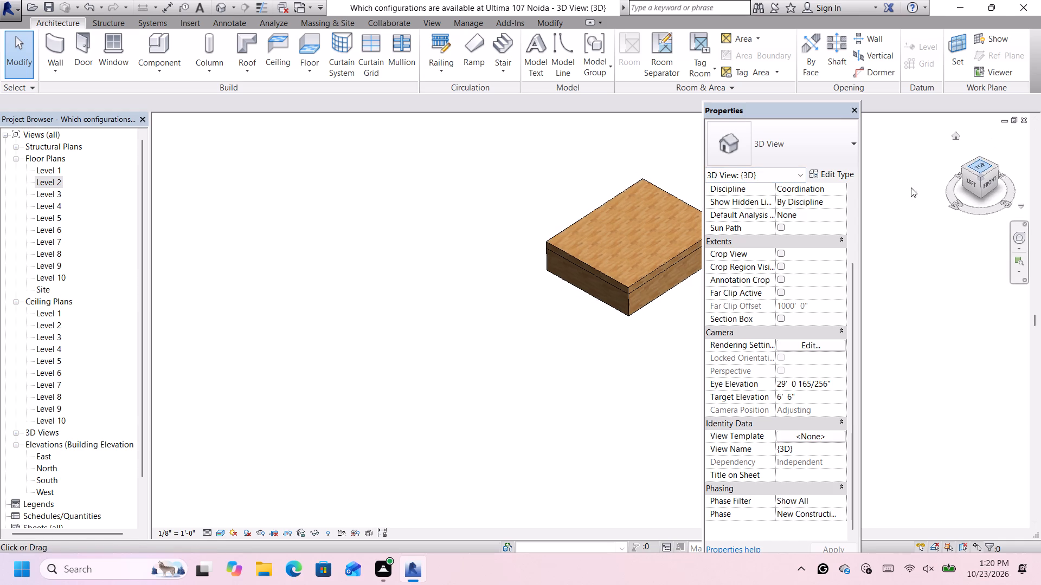
scroll(625, 260, down, 6)
scroll(655, 258, up, 6)
scroll(654, 258, down, 1)
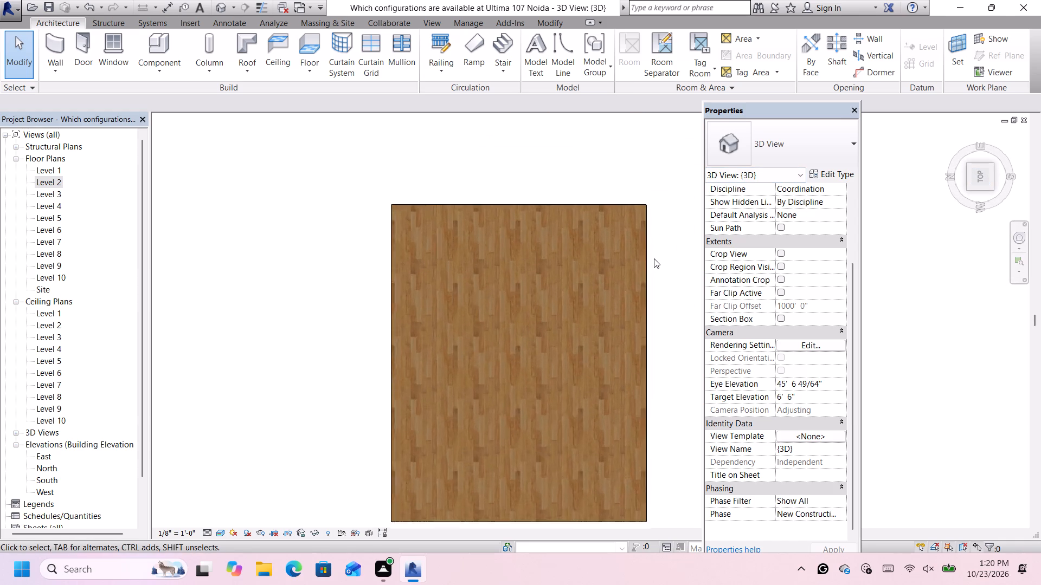
Open the Level 2 floor's boundary sketch and move its left edge outward to about 2'-4" from the wall centreline.
scroll(654, 258, down, 1)
scroll(645, 354, up, 2)
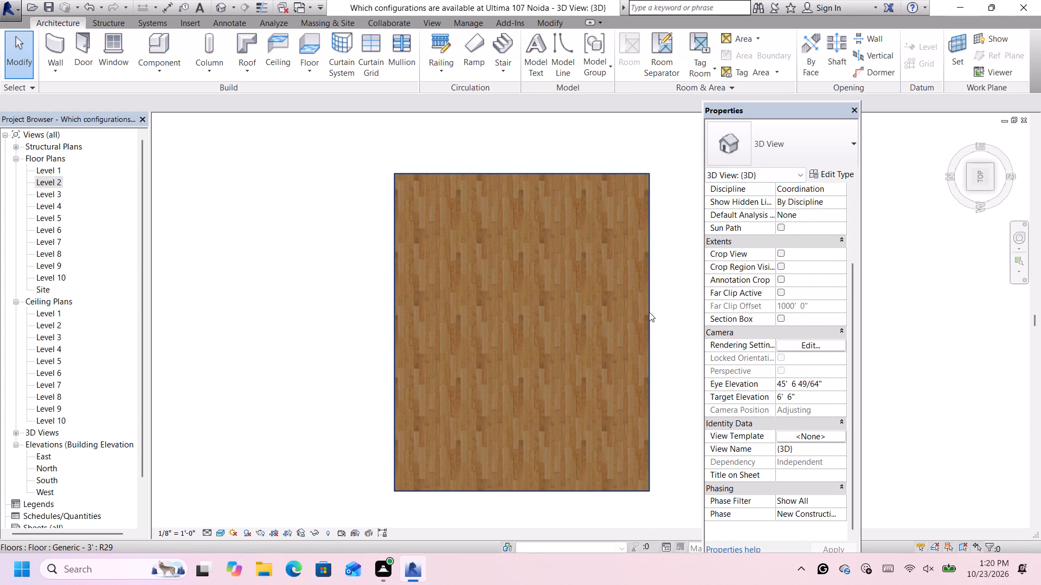
double_click(649, 312)
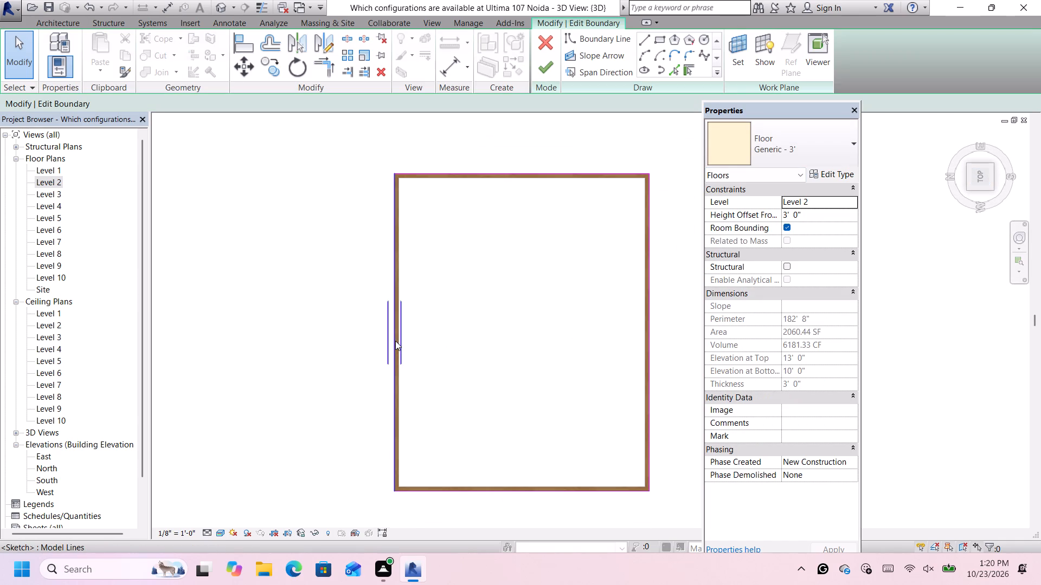
click(395, 341)
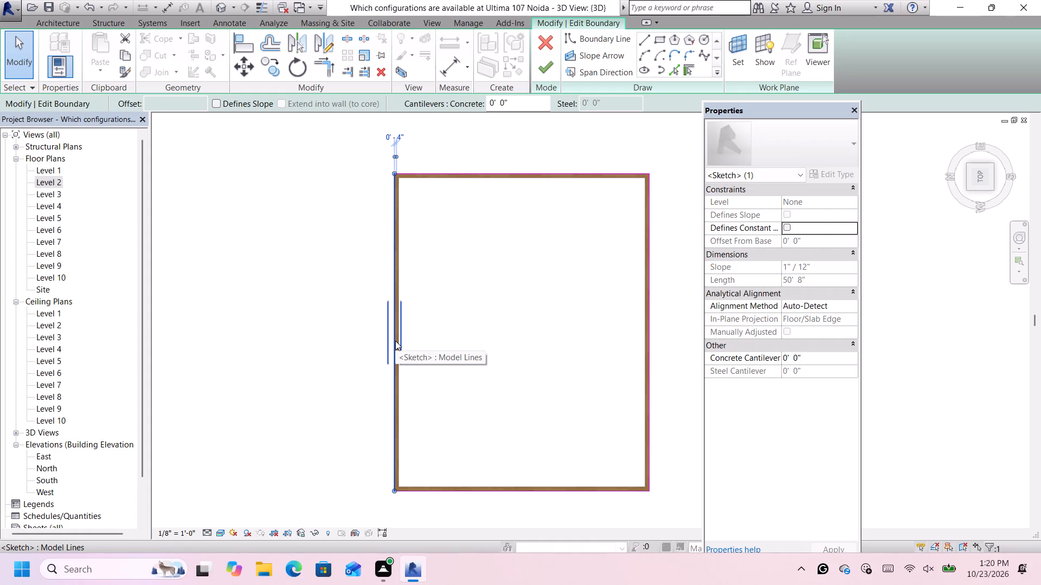
key(Left)
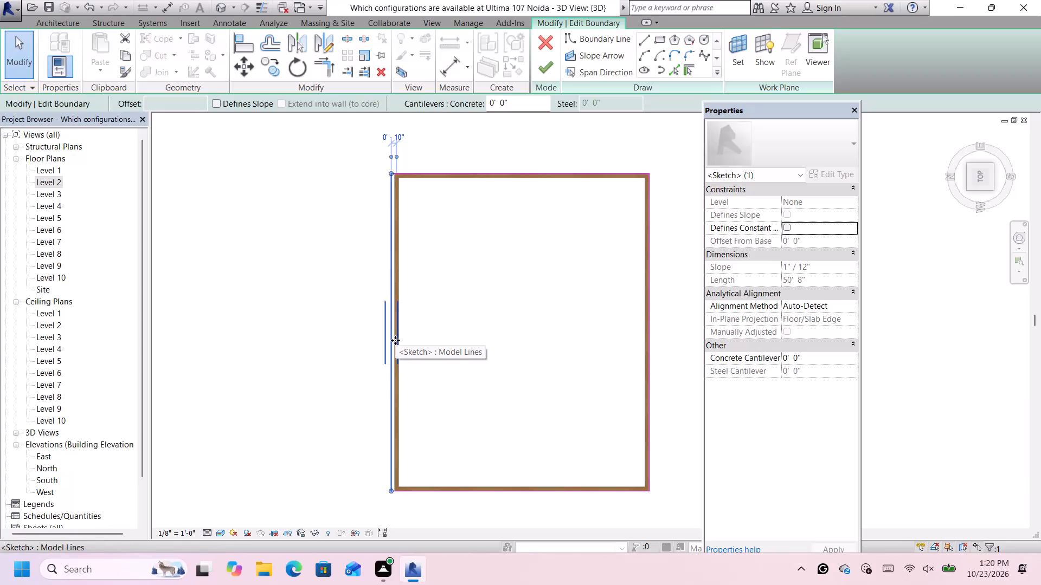
key(Left)
key(Left)
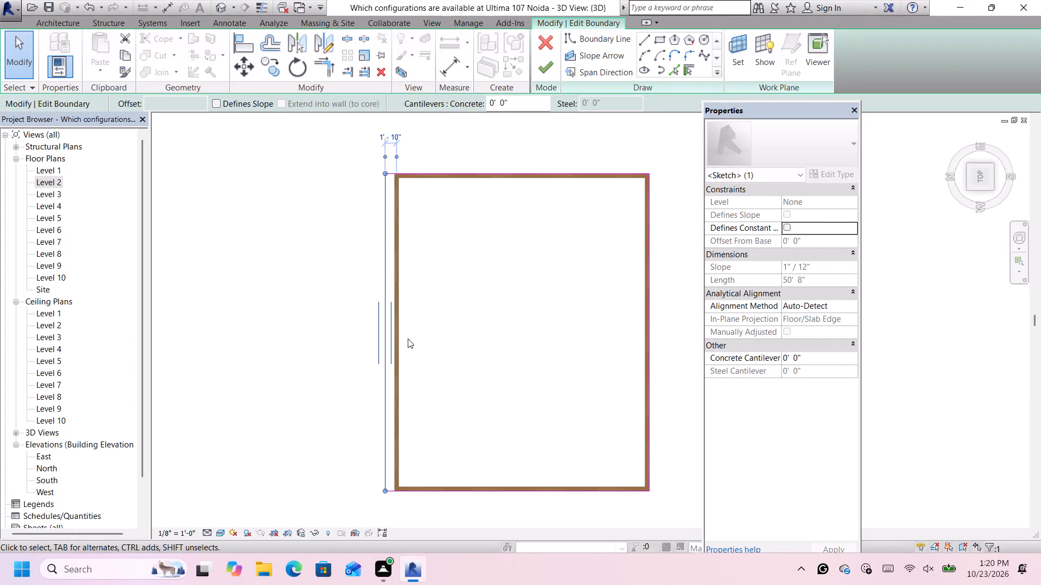
key(Left)
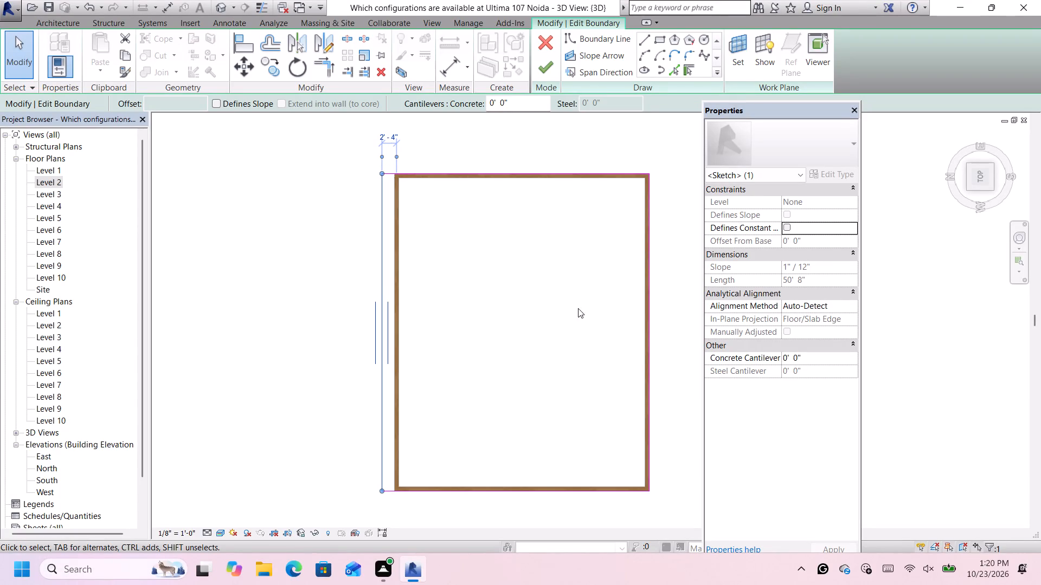
Move the floor boundary's right edge outward to about 2'-10" from the wall centreline.
click(651, 253)
key(Down)
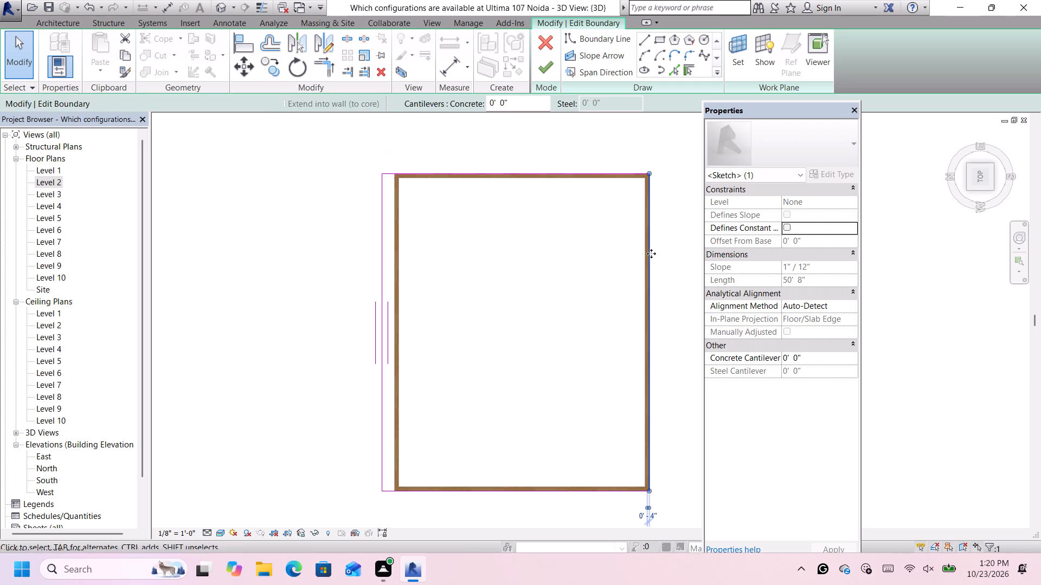
key(Down)
key(Right)
key(Right)
key(Right)
key(Right)
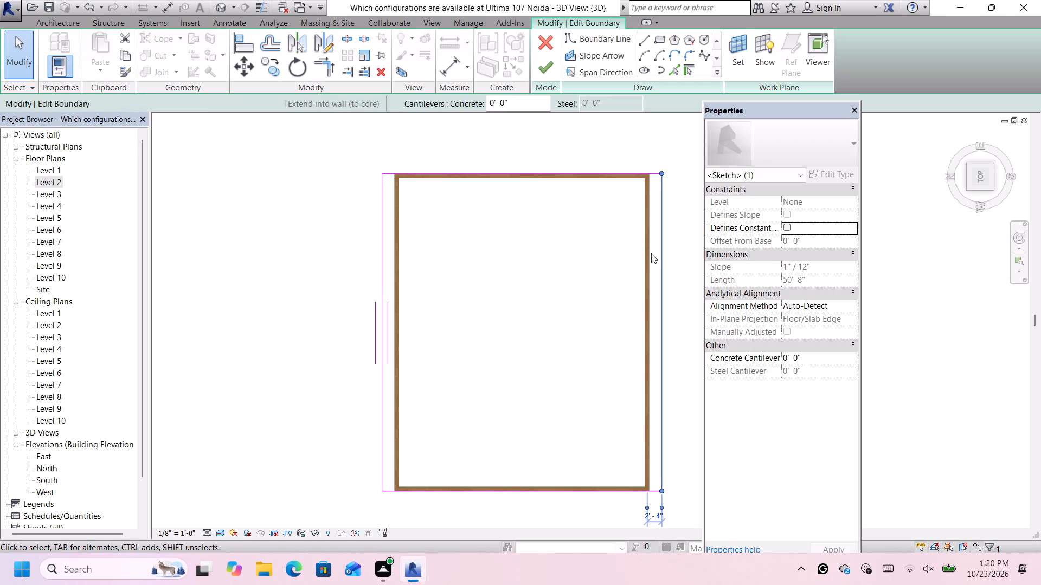
key(Right)
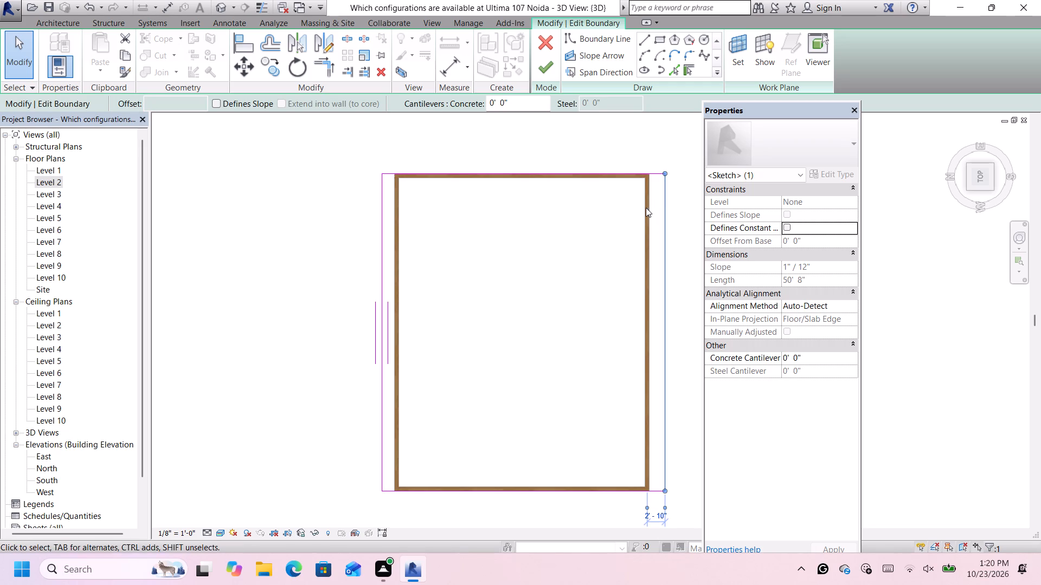
Move the floor boundary's upper and lower edges slightly outward by equal amounts, beyond the outer walls.
click(645, 171)
key(Up)
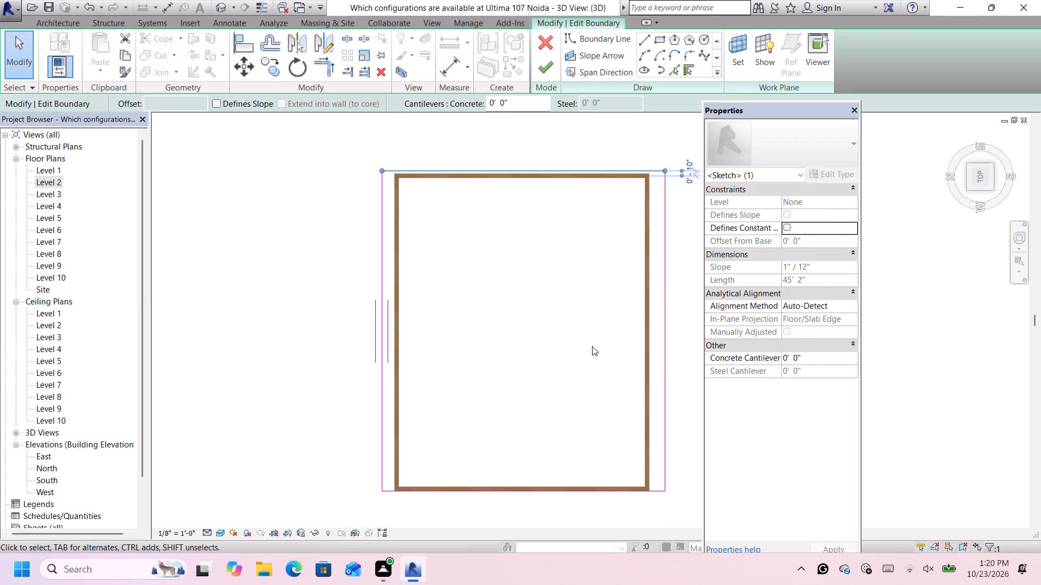
key(Up)
click(575, 493)
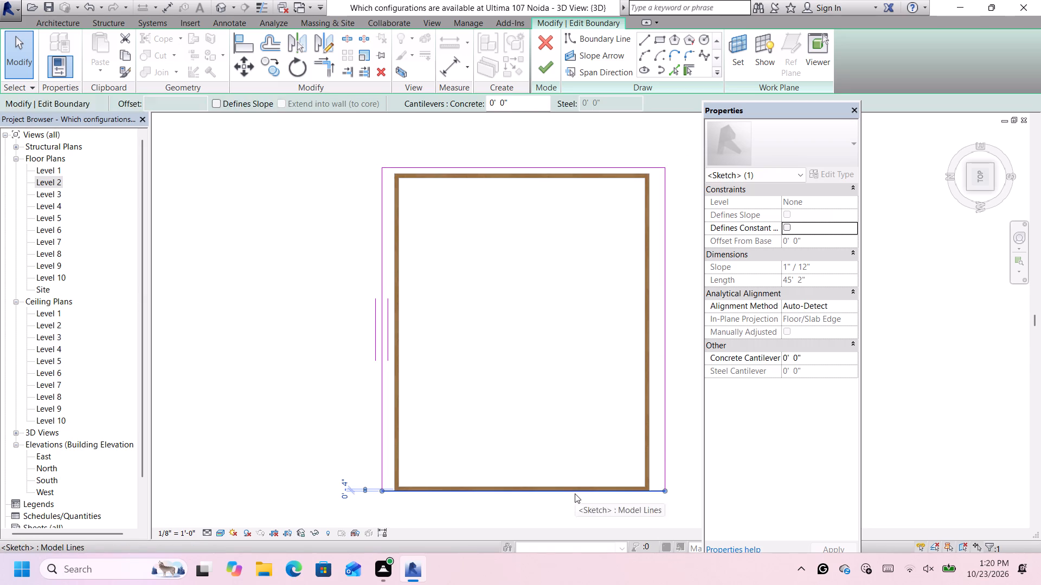
key(Down)
key(Down)
click(689, 373)
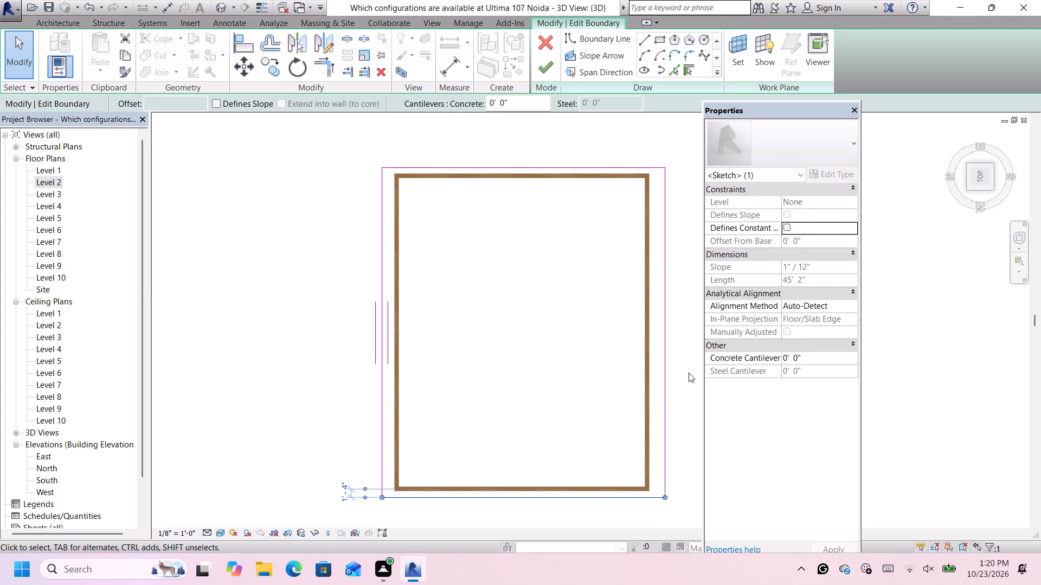
Draw a start-end-radius boundary arc of about 6'-1" radius across the floor sketch's upper-right corner, bulging outward past the wall corner.
click(647, 54)
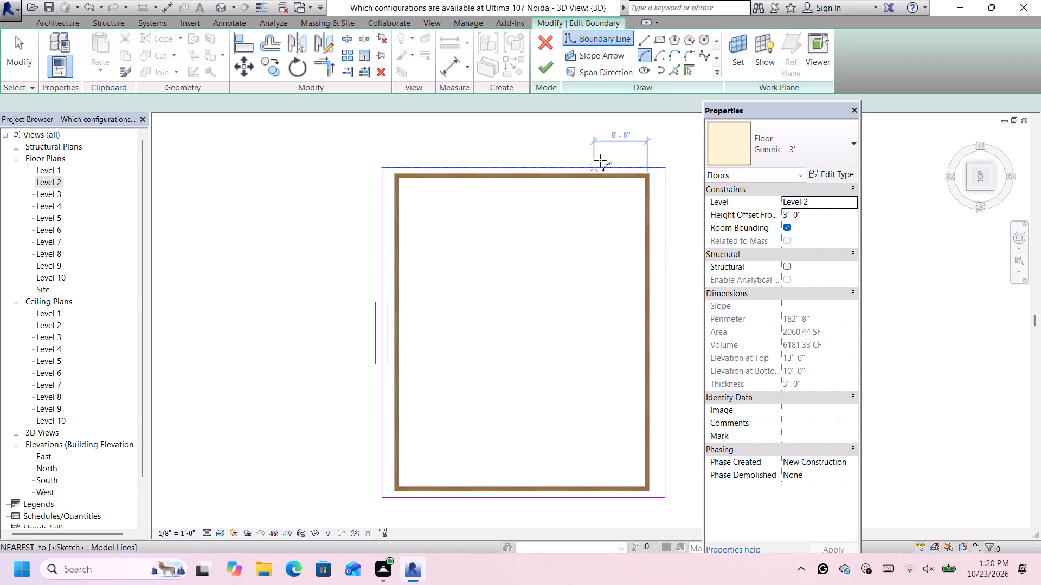
click(619, 166)
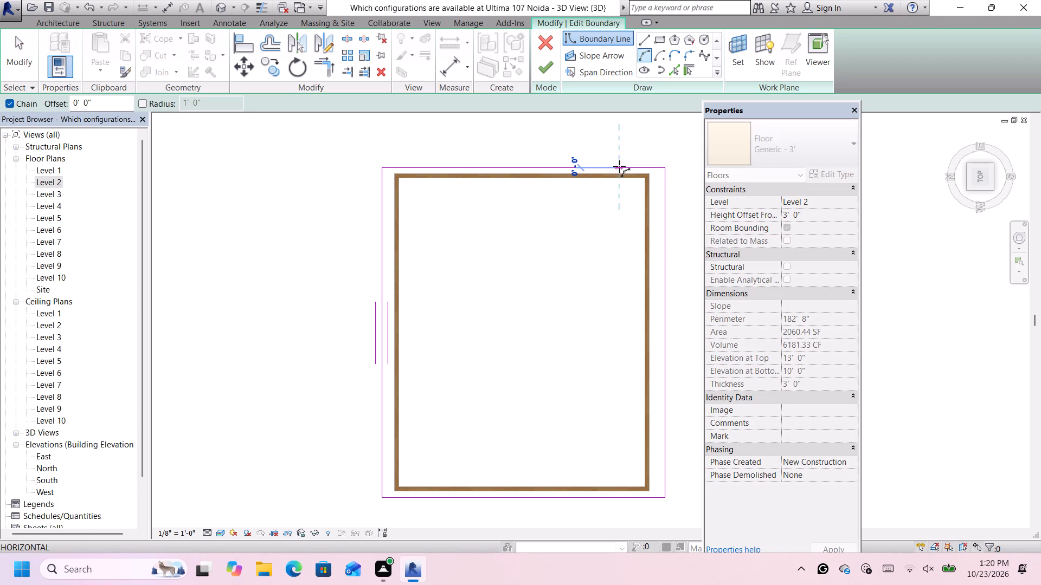
click(665, 203)
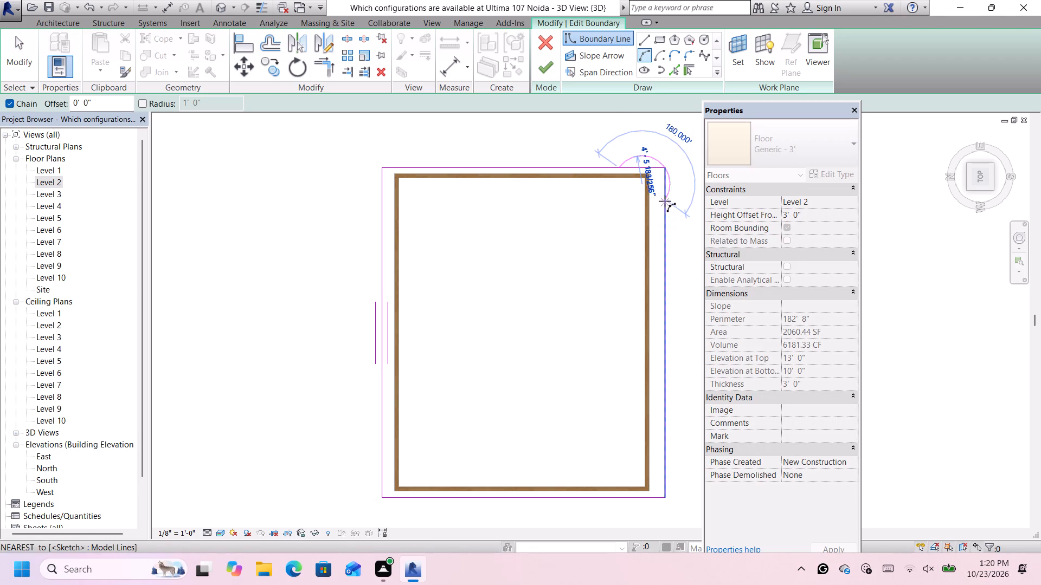
click(648, 170)
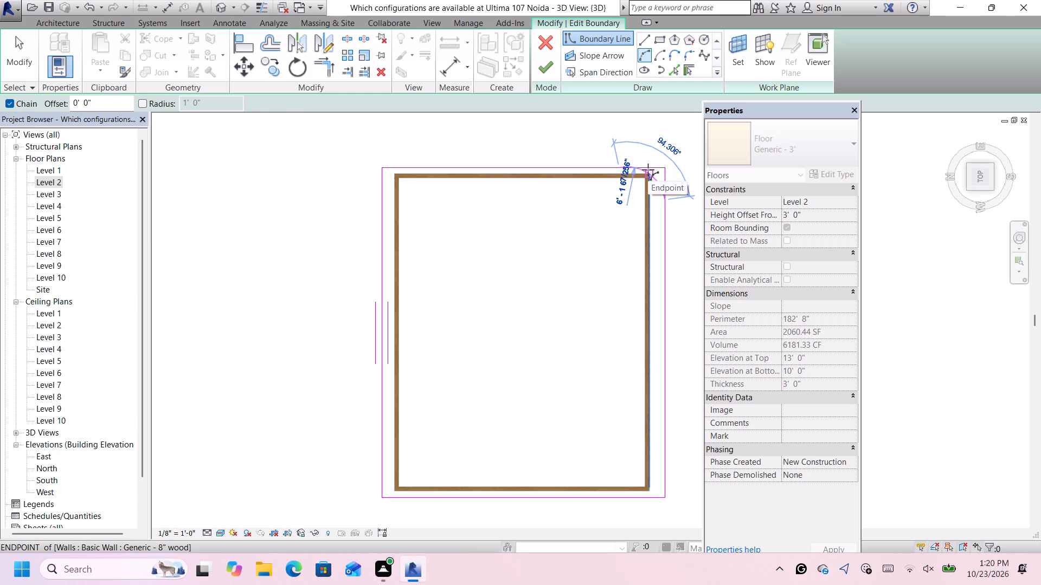
scroll(648, 292, down, 4)
scroll(655, 492, up, 4)
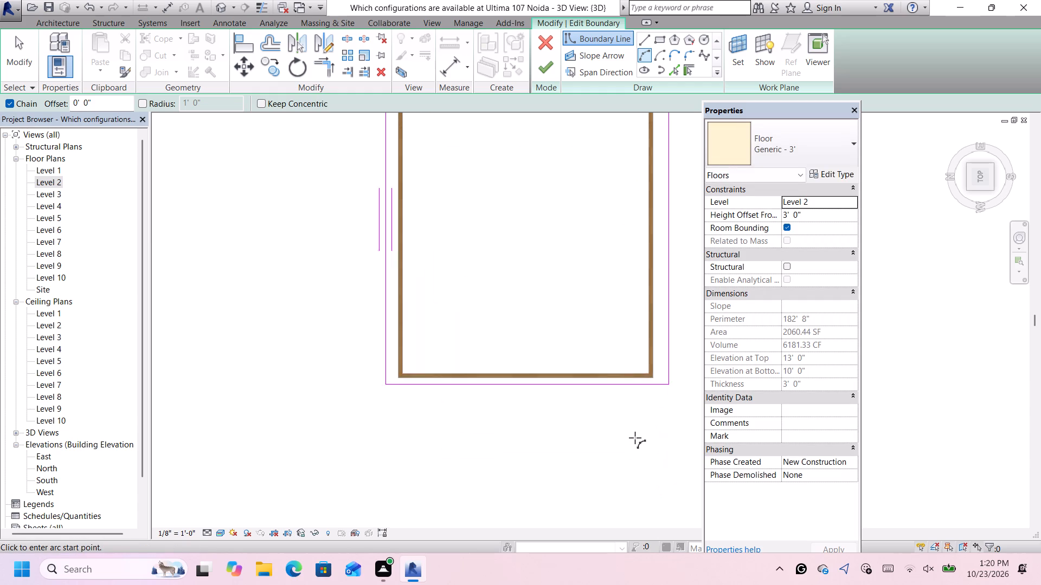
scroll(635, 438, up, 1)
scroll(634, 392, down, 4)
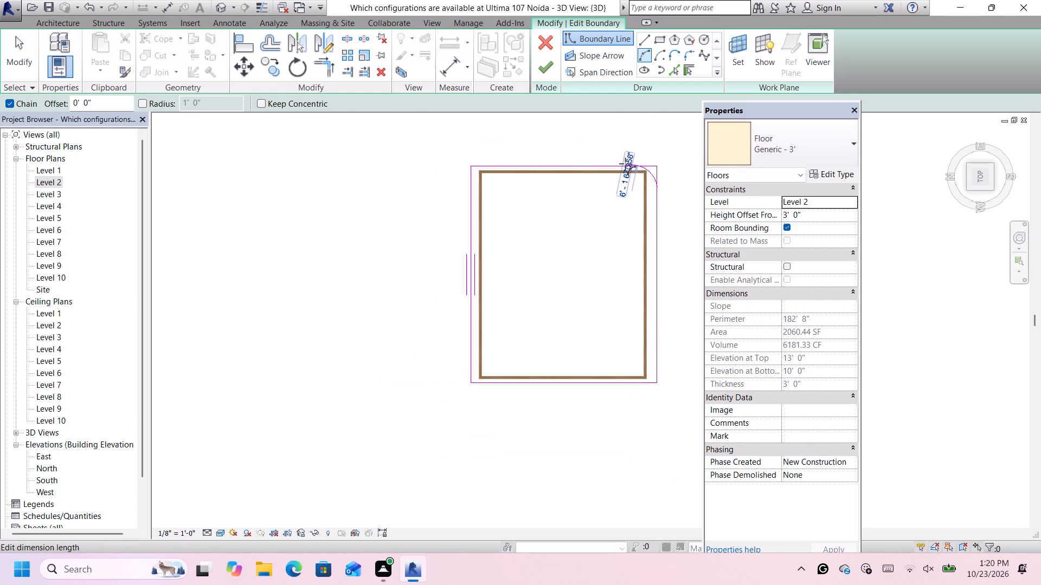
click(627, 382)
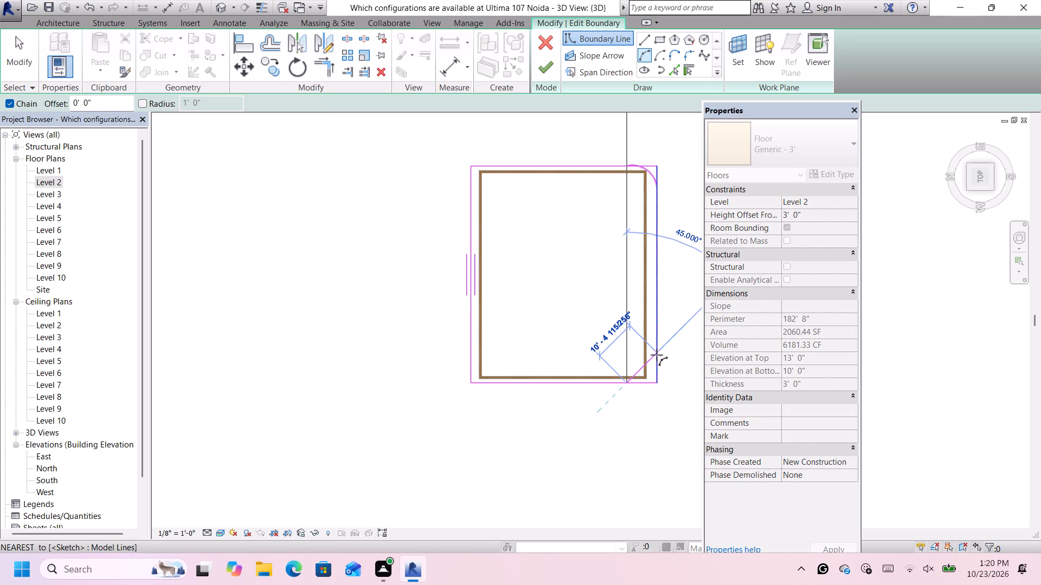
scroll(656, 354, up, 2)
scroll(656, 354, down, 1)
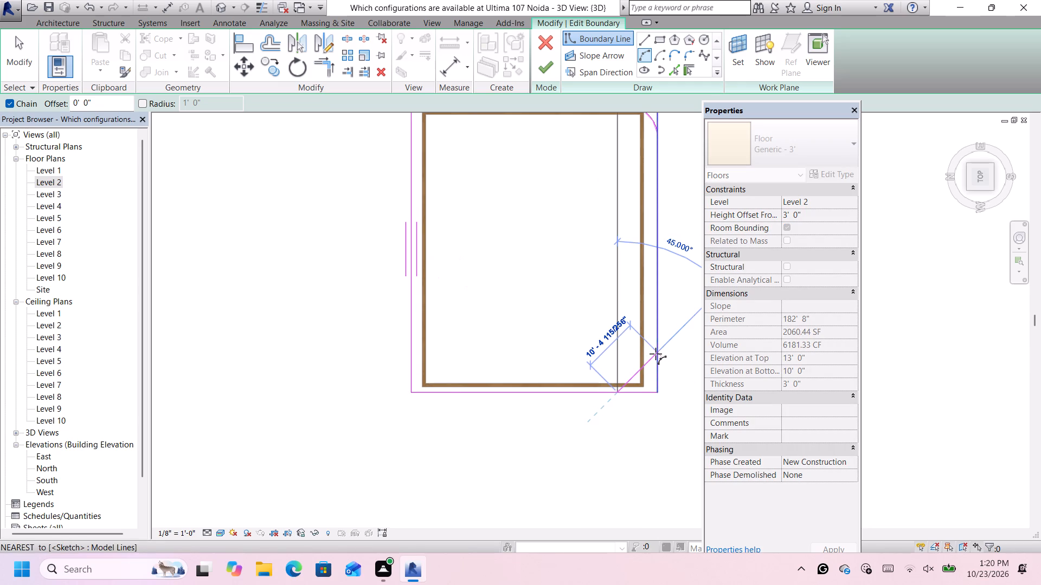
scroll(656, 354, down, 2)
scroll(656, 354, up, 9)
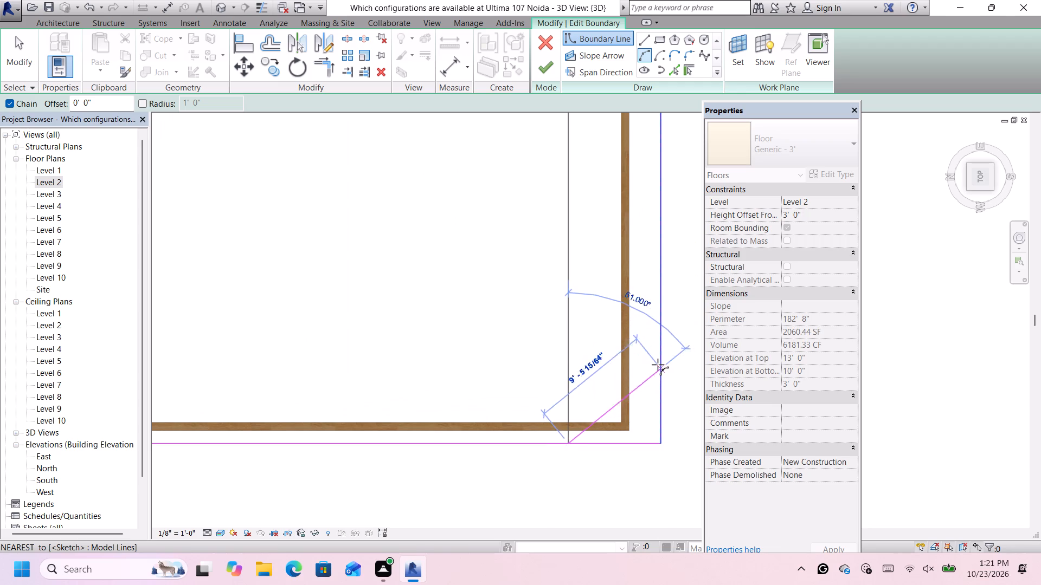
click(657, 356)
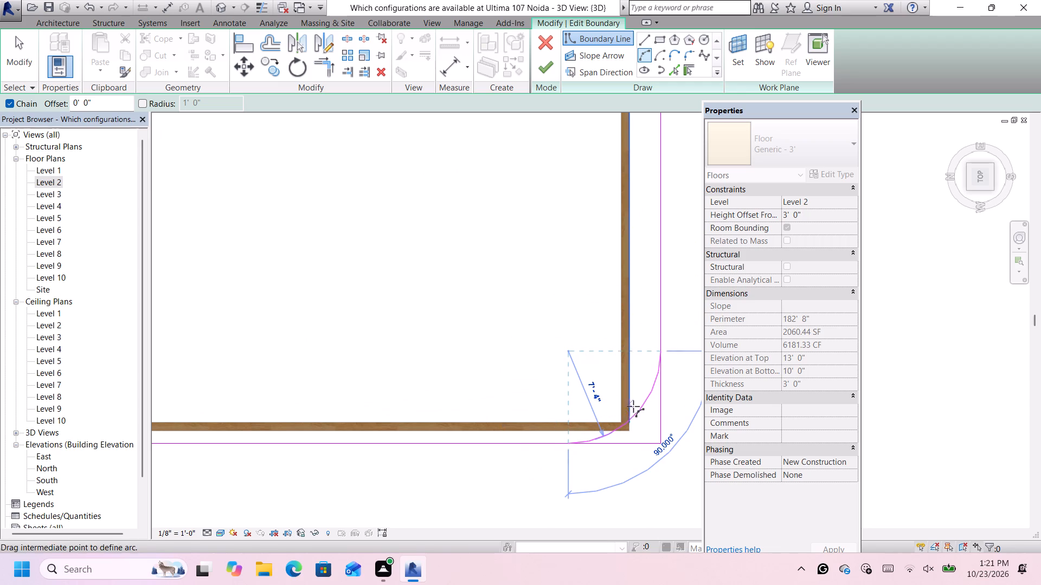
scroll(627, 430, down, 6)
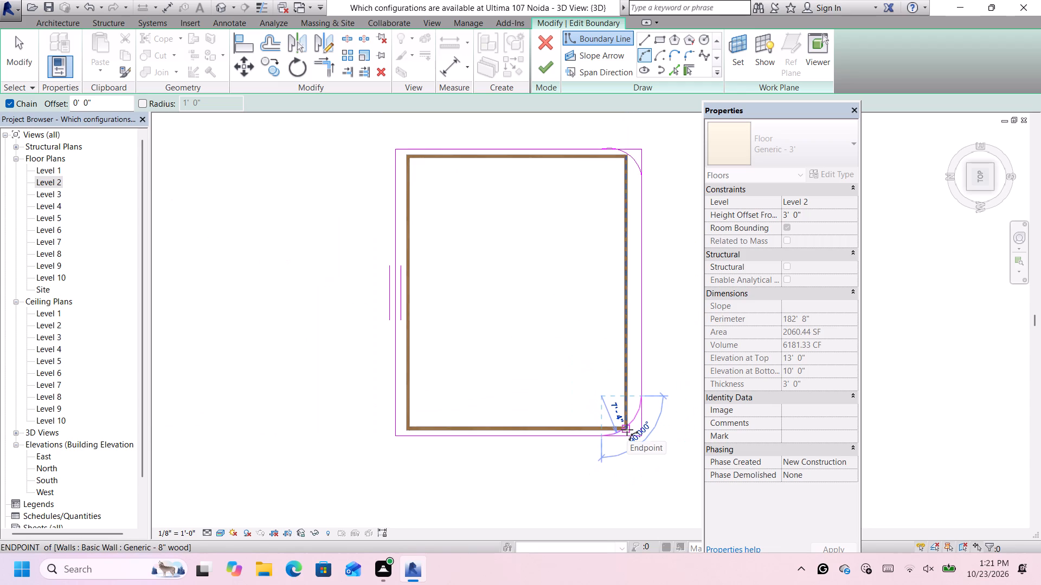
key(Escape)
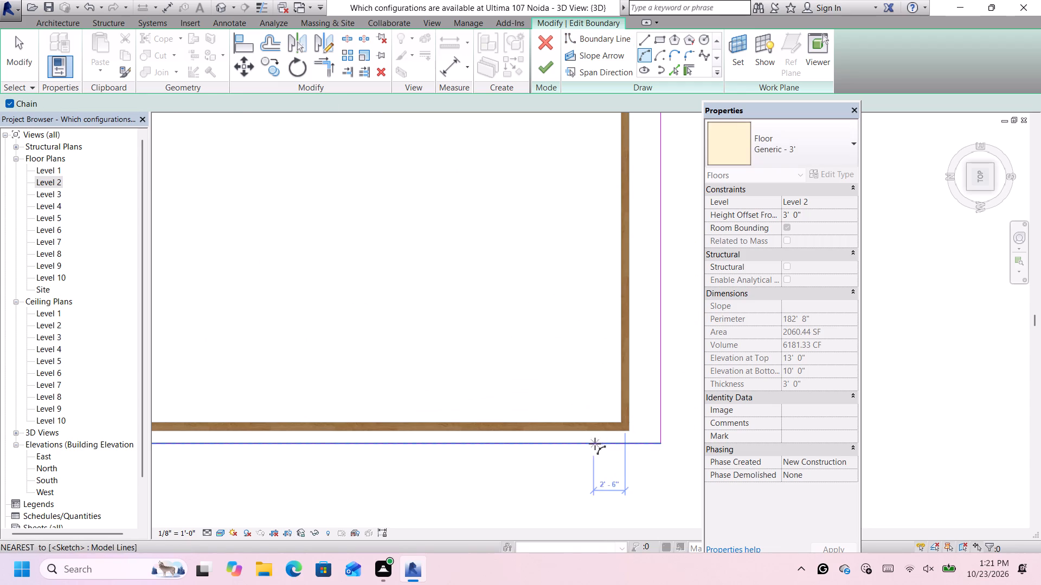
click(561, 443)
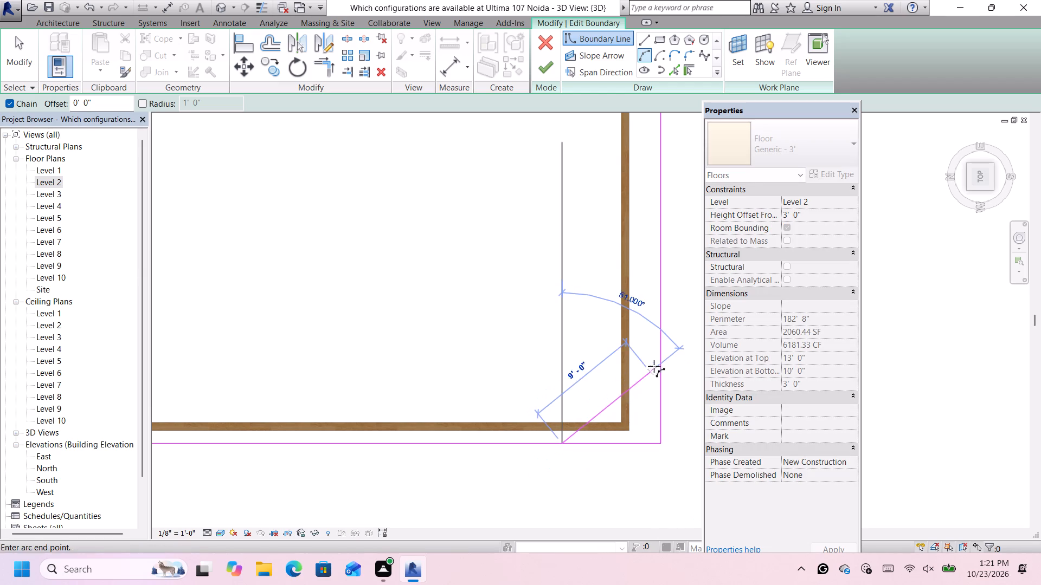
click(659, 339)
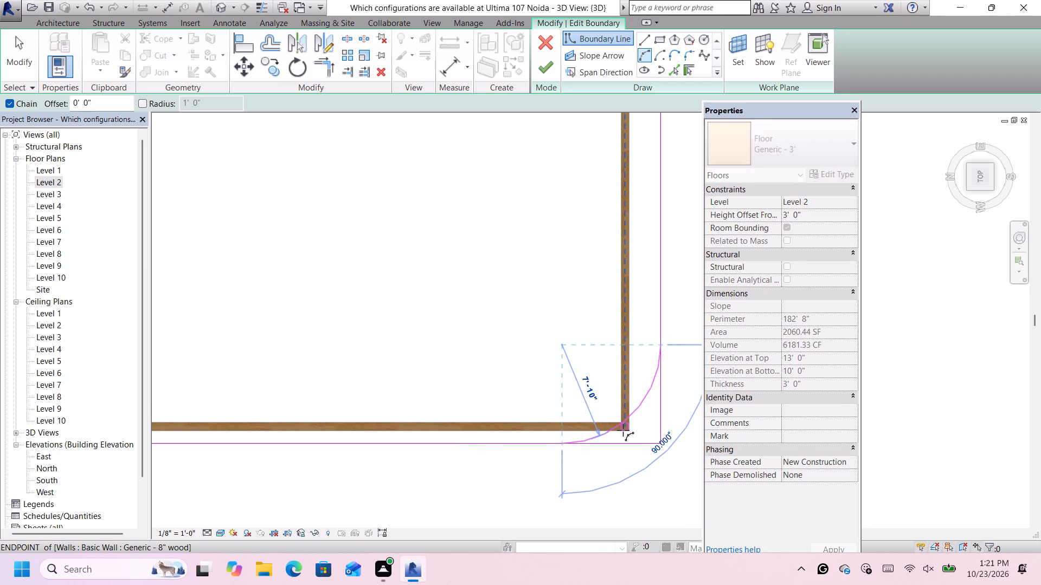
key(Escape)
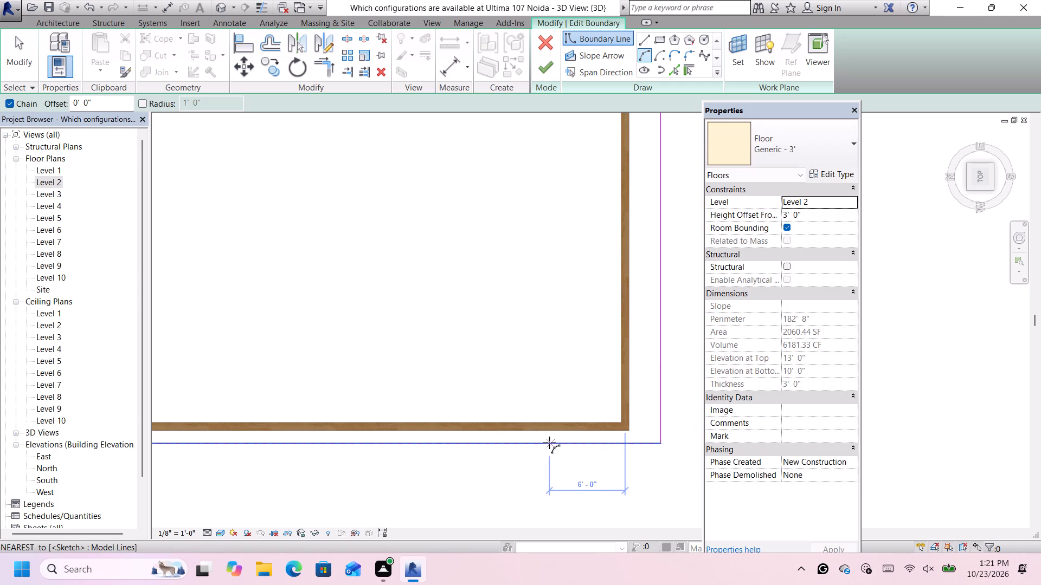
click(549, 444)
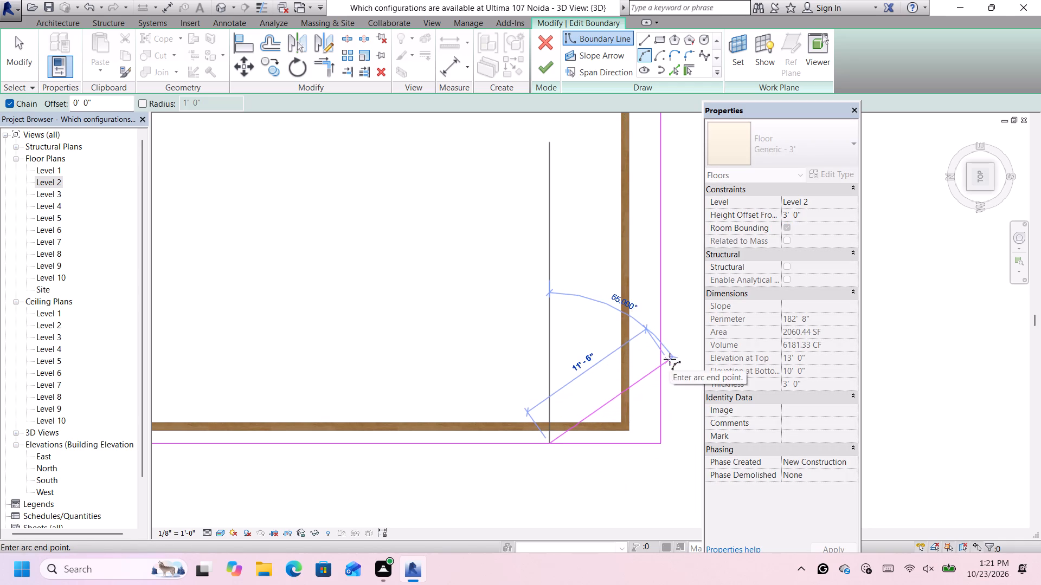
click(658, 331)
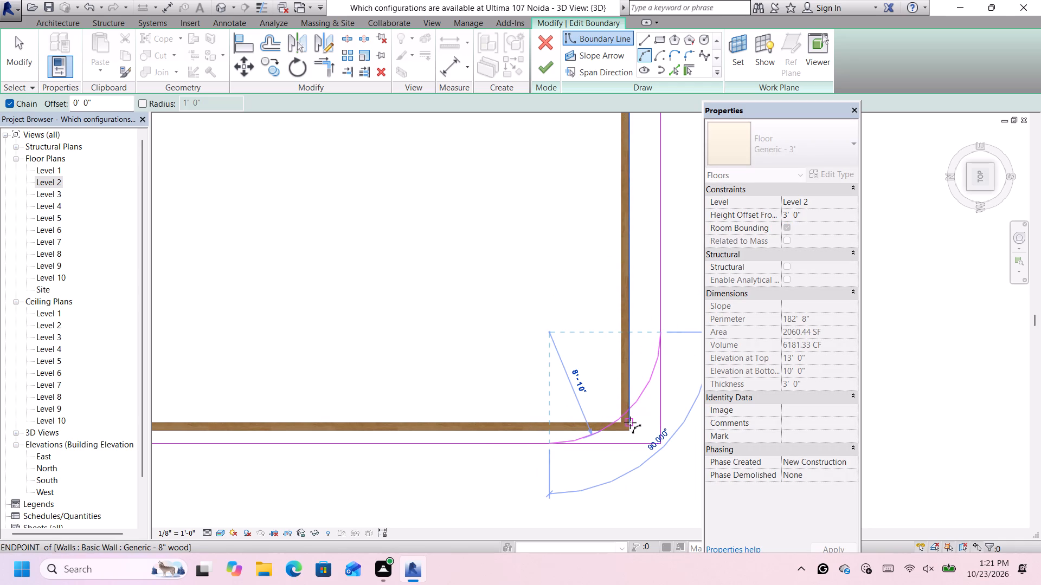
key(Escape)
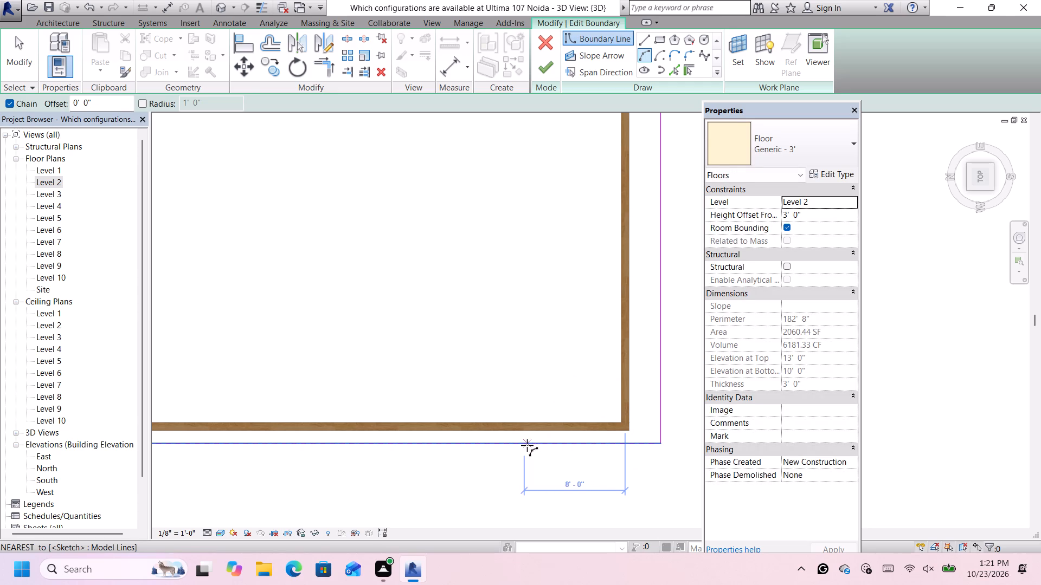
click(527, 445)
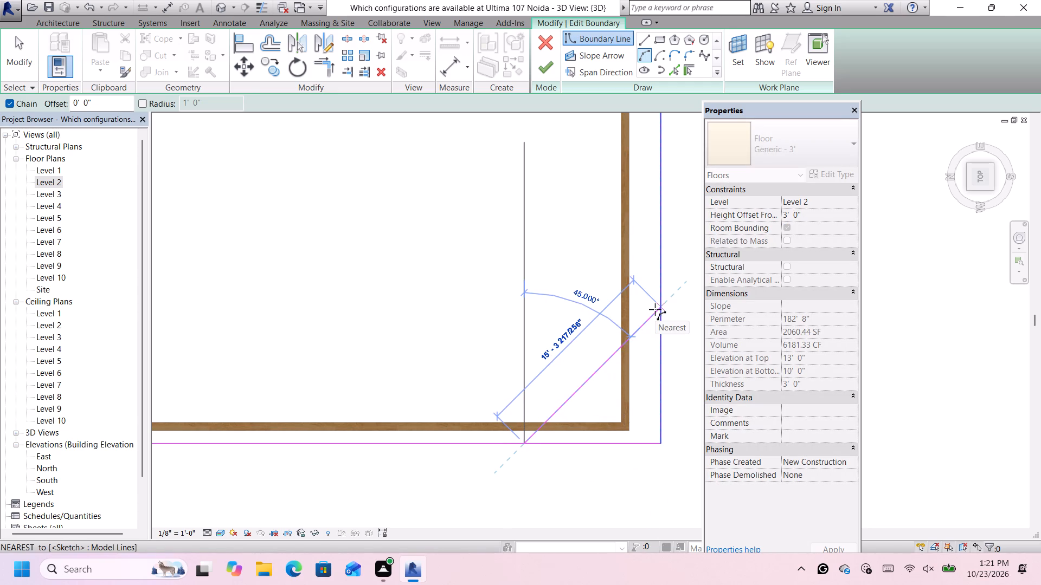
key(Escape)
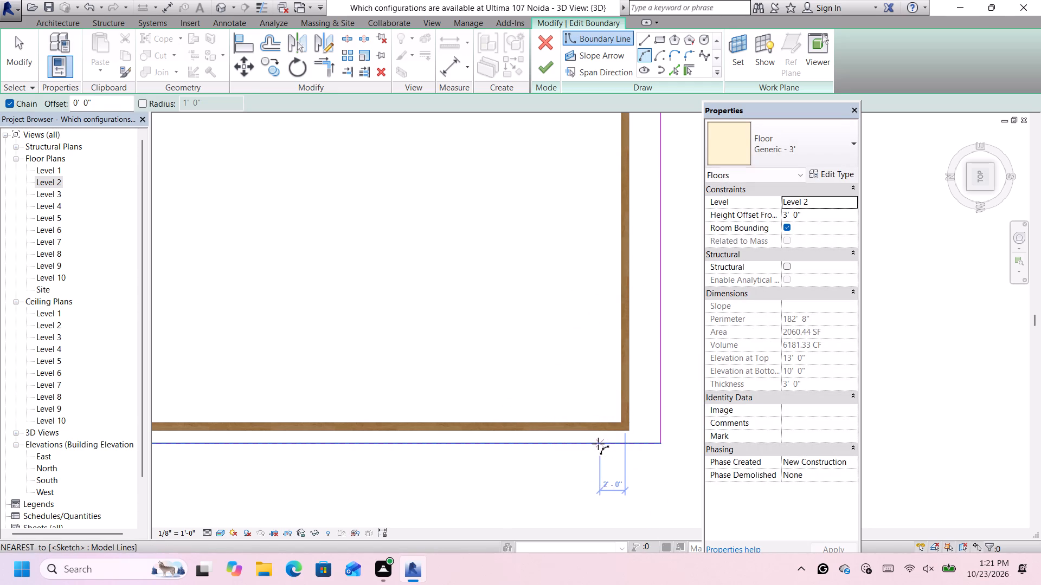
Draw a boundary arc of about 5'-10" radius across the floor sketch's lower-right corner, bulging outward past the wall corner.
click(588, 444)
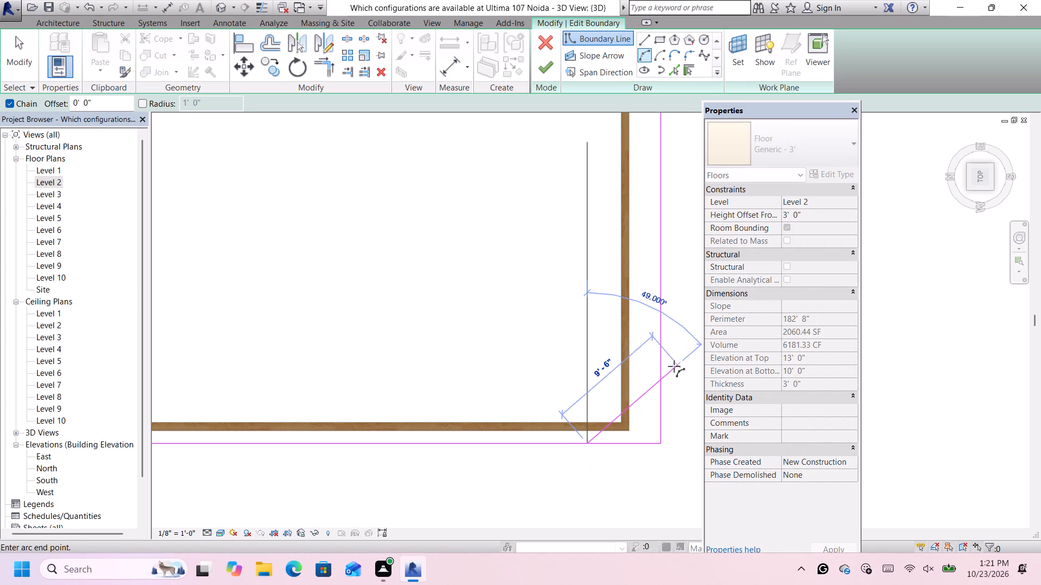
click(659, 367)
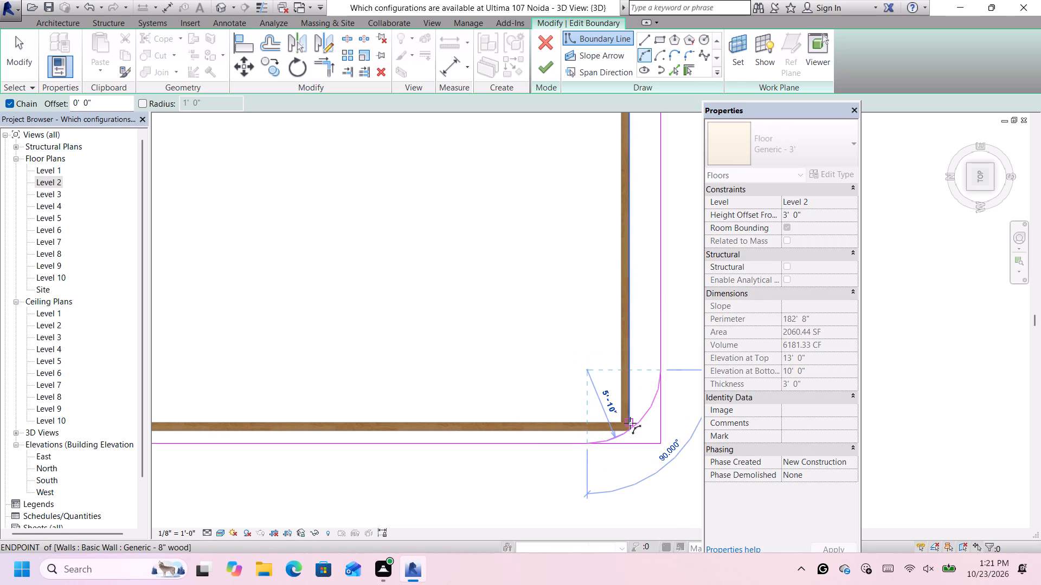
click(627, 430)
scroll(629, 420, down, 14)
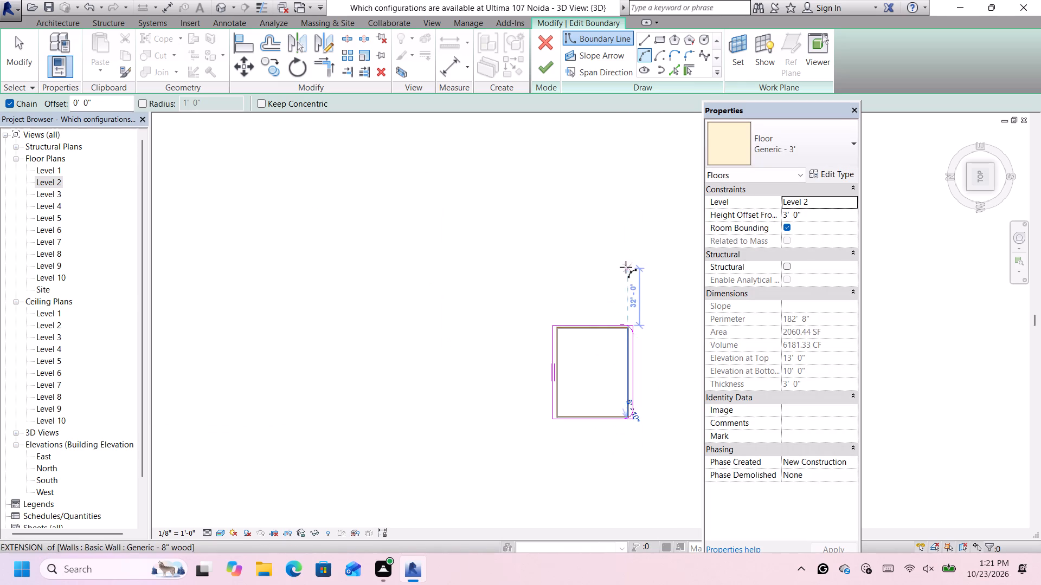
Delete the boundary arc at the floor sketch's upper-right corner.
scroll(626, 267, up, 7)
scroll(621, 378, up, 7)
scroll(653, 474, up, 5)
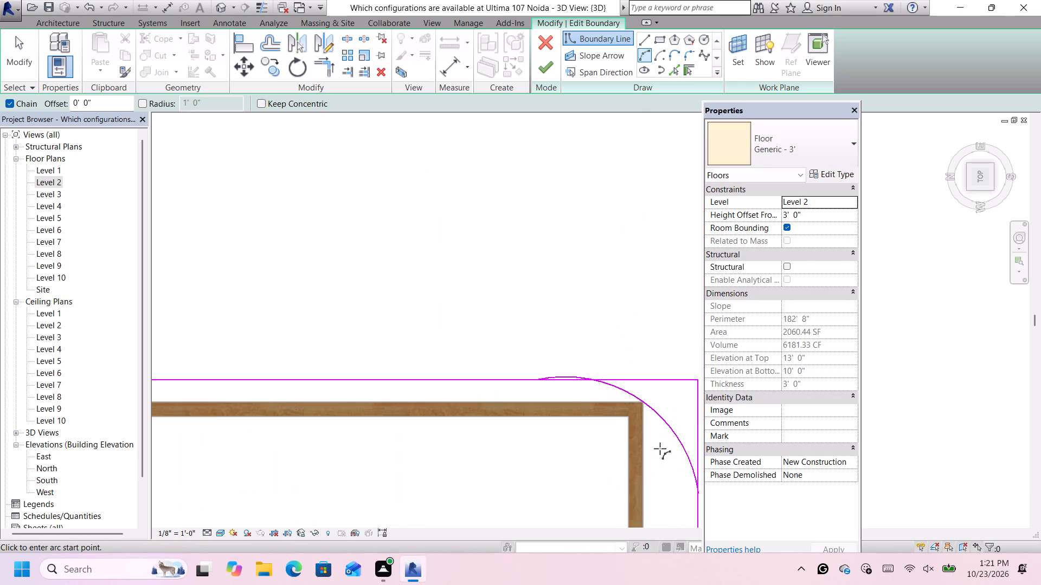
key(Escape)
key(Escape)
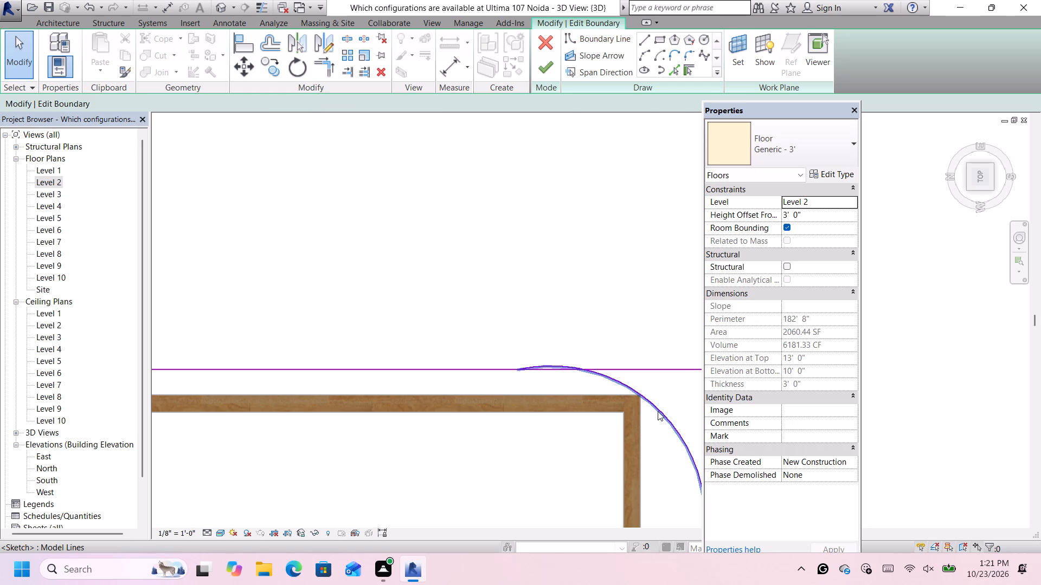
click(658, 411)
key(Delete)
Draw a start-end-radius boundary arc of about 5'-10" radius across the floor sketch's upper-right corner, tangent to both edges.
scroll(658, 411, down, 12)
scroll(684, 463, up, 3)
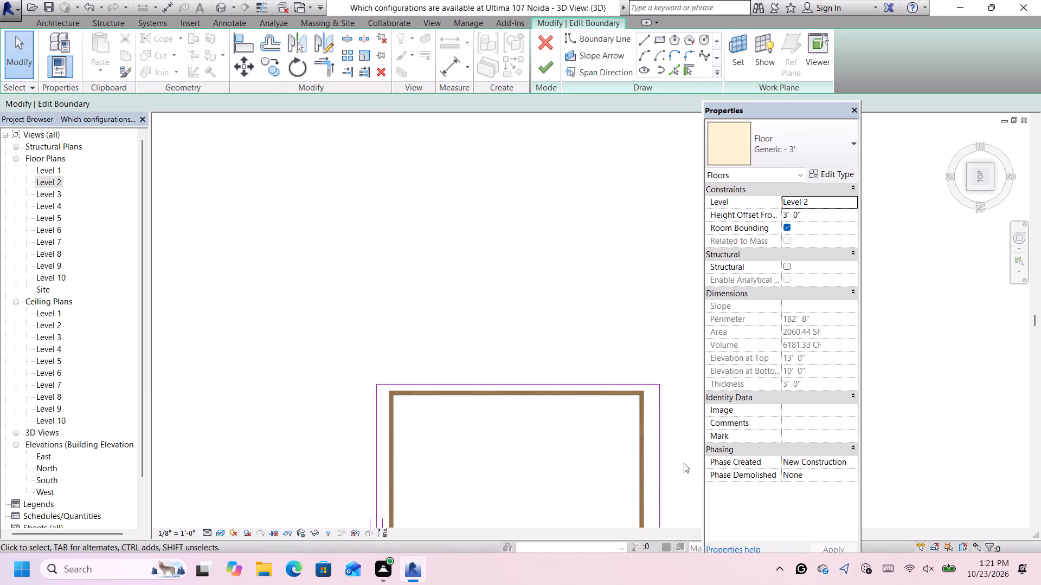
scroll(684, 463, up, 3)
scroll(653, 419, up, 1)
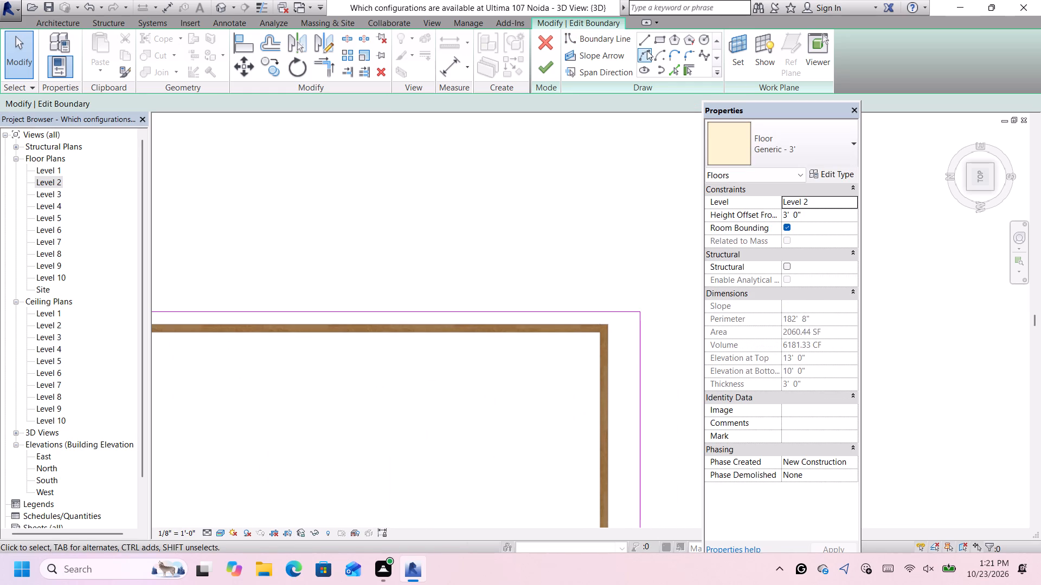
click(647, 51)
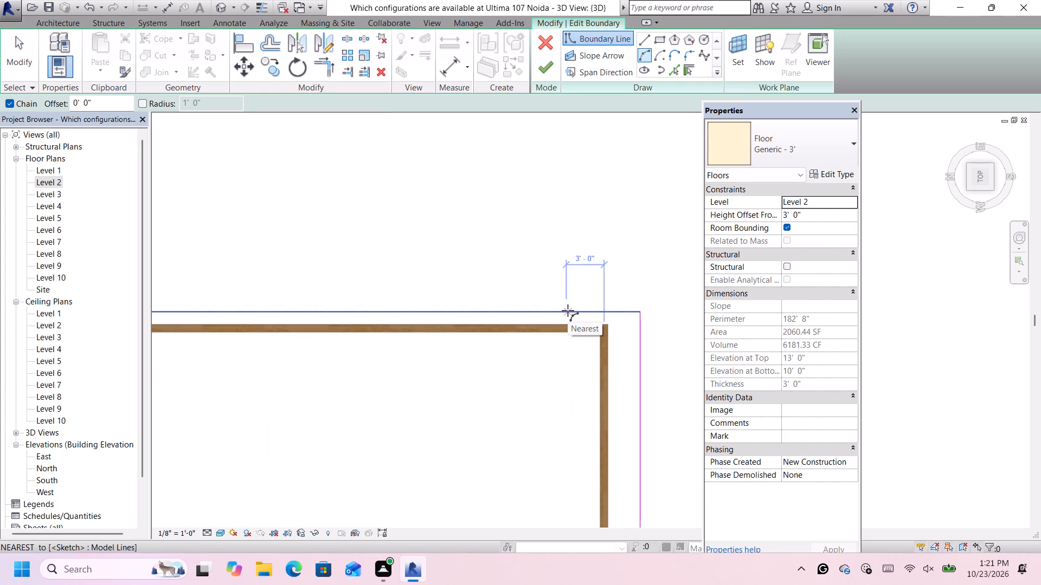
click(567, 310)
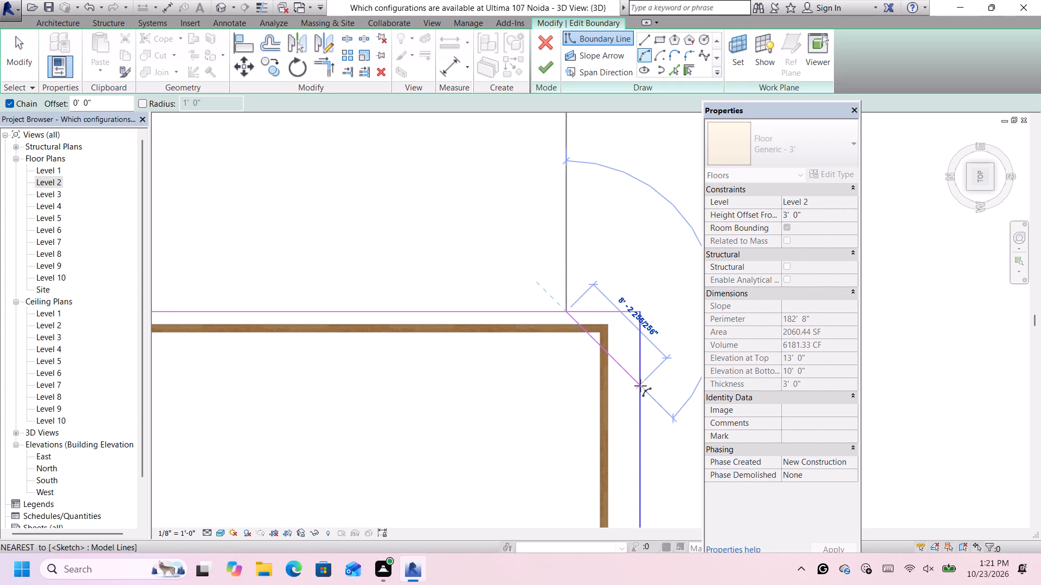
click(640, 386)
click(615, 324)
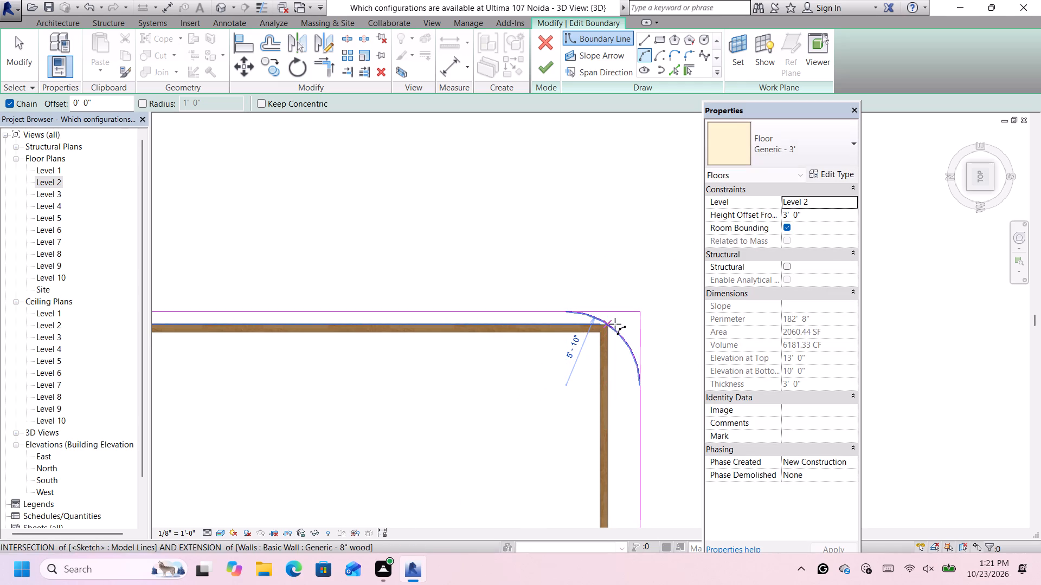
Draw a start-end-radius boundary arc of about 5'-4" radius across the floor sketch's upper-left corner, bulging outward.
scroll(614, 336, down, 13)
scroll(548, 359, up, 5)
scroll(544, 361, down, 1)
scroll(543, 361, up, 1)
scroll(522, 320, up, 5)
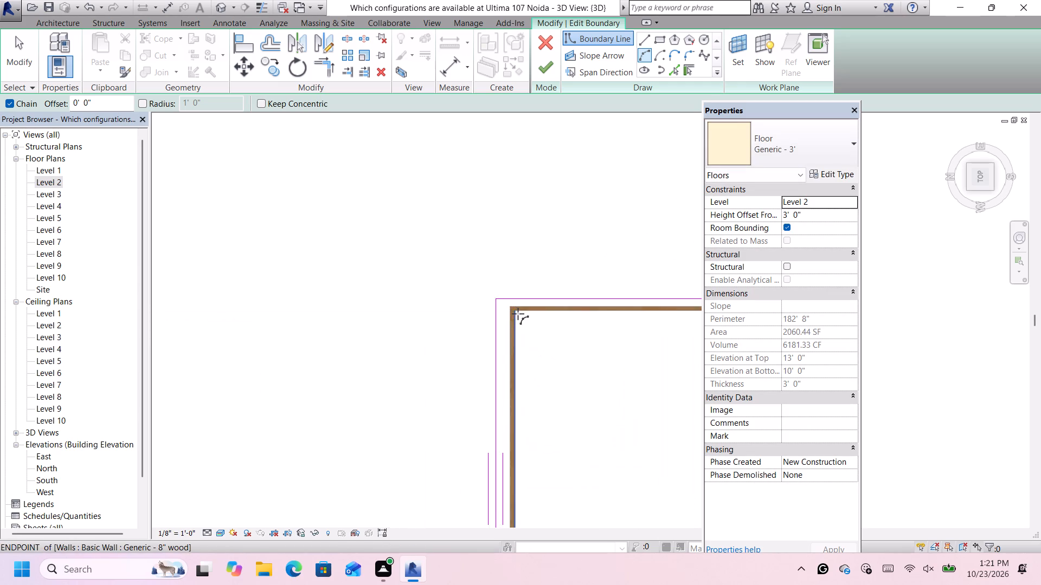
scroll(517, 314, up, 10)
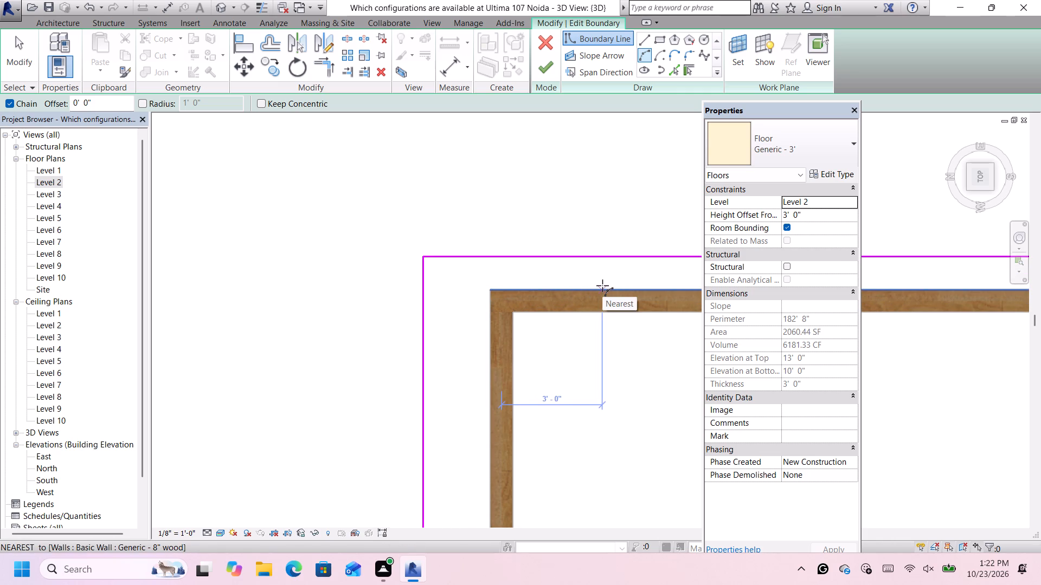
click(602, 253)
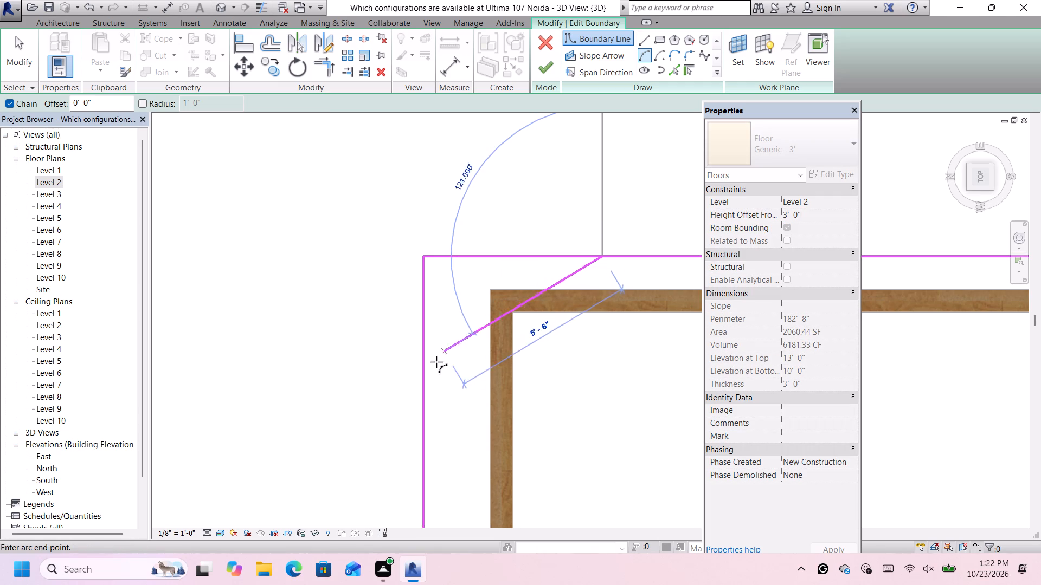
click(424, 433)
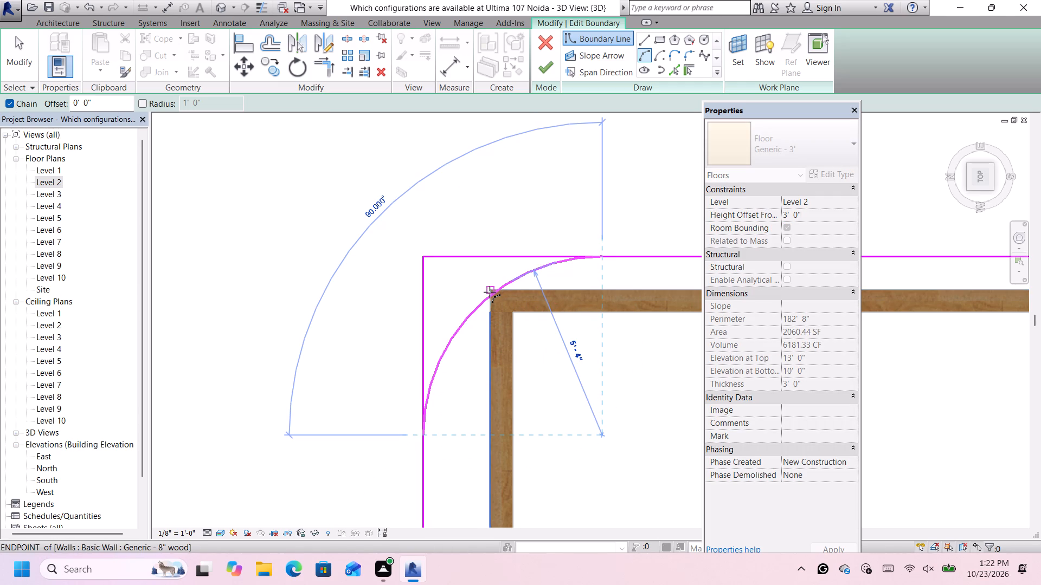
click(490, 292)
Draw a start-end-radius boundary arc of about 5'-10" radius across the floor sketch's lower-left corner, bulging outward.
scroll(507, 381, down, 20)
scroll(507, 381, down, 4)
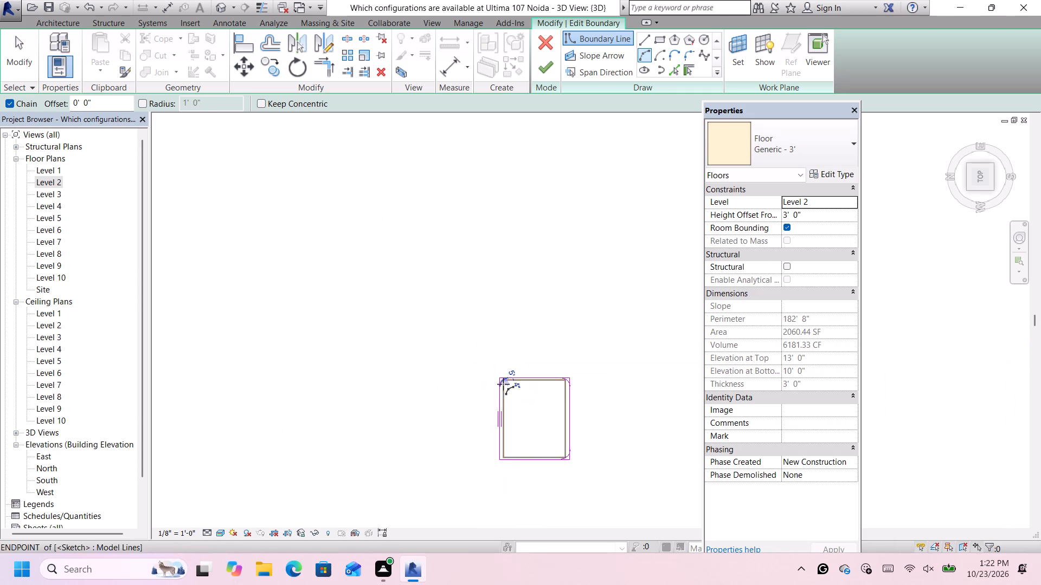
scroll(511, 487, up, 7)
scroll(494, 361, up, 9)
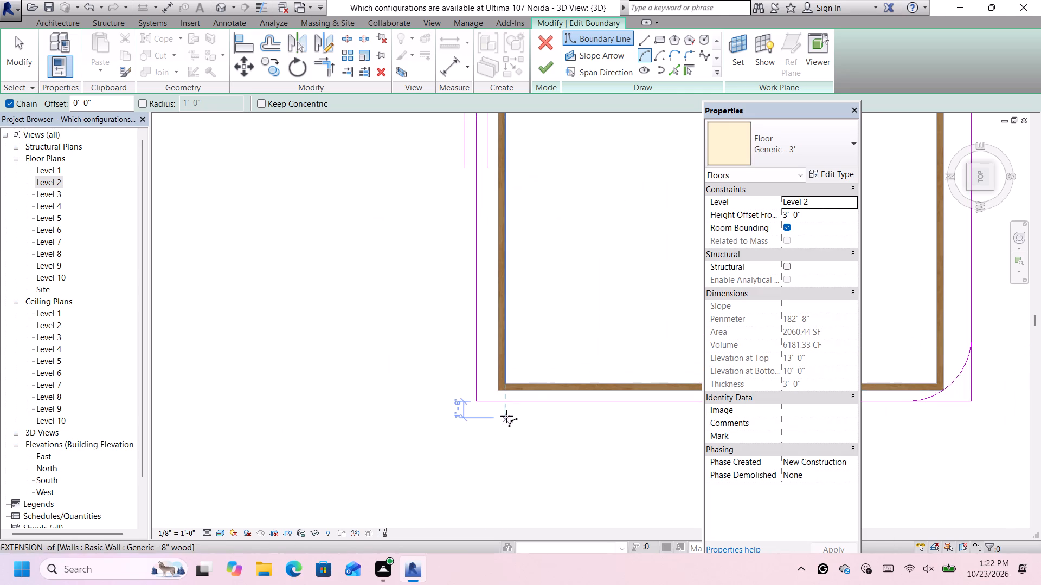
click(538, 401)
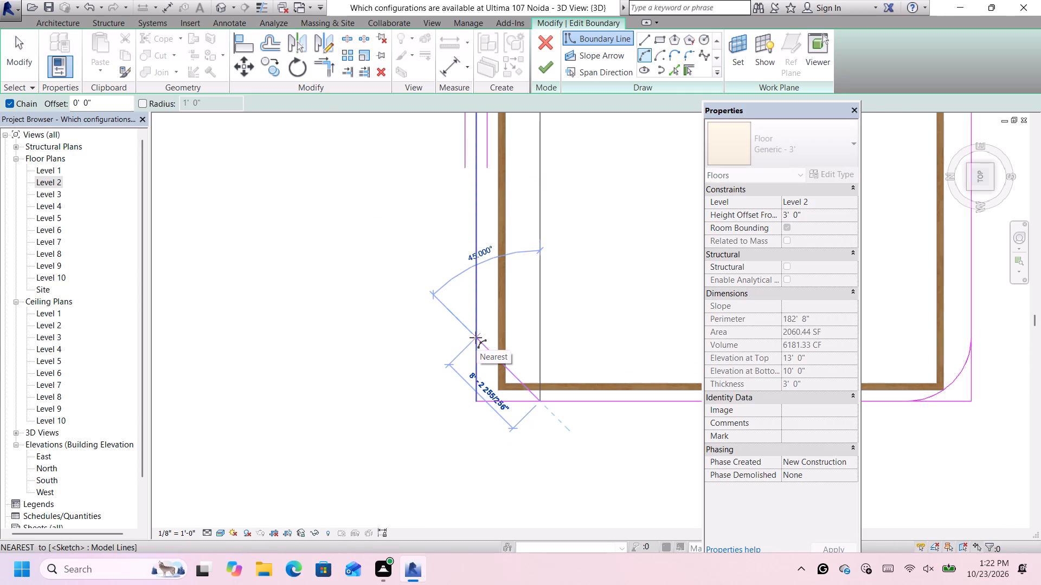
click(475, 336)
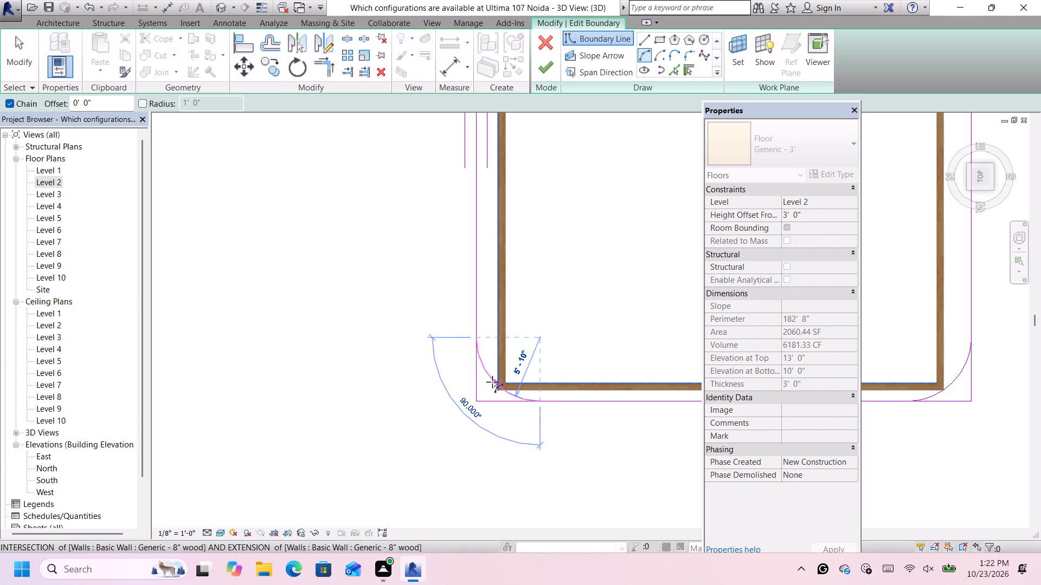
scroll(494, 382, up, 5)
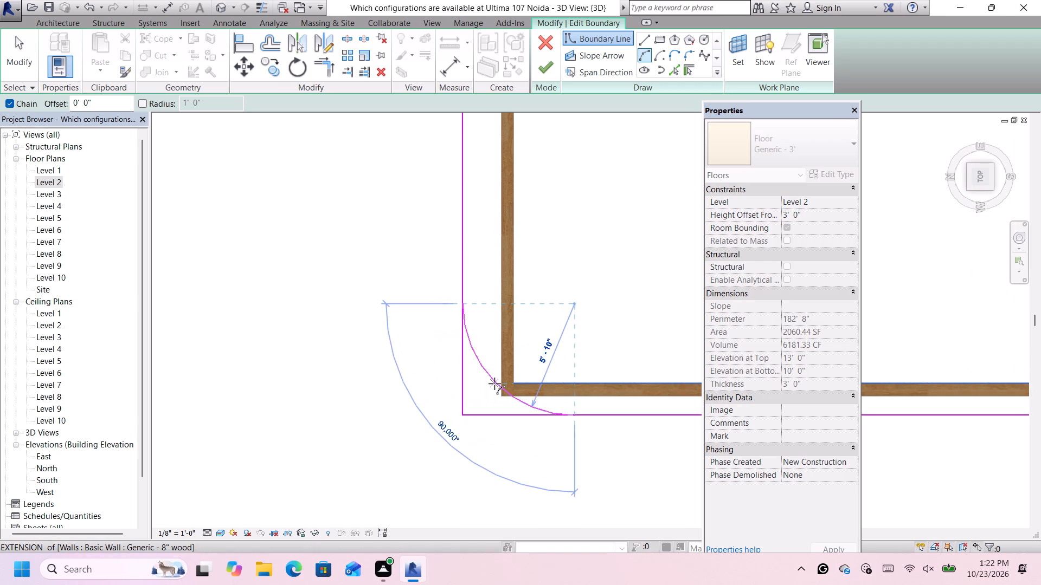
scroll(494, 383, up, 1)
click(494, 383)
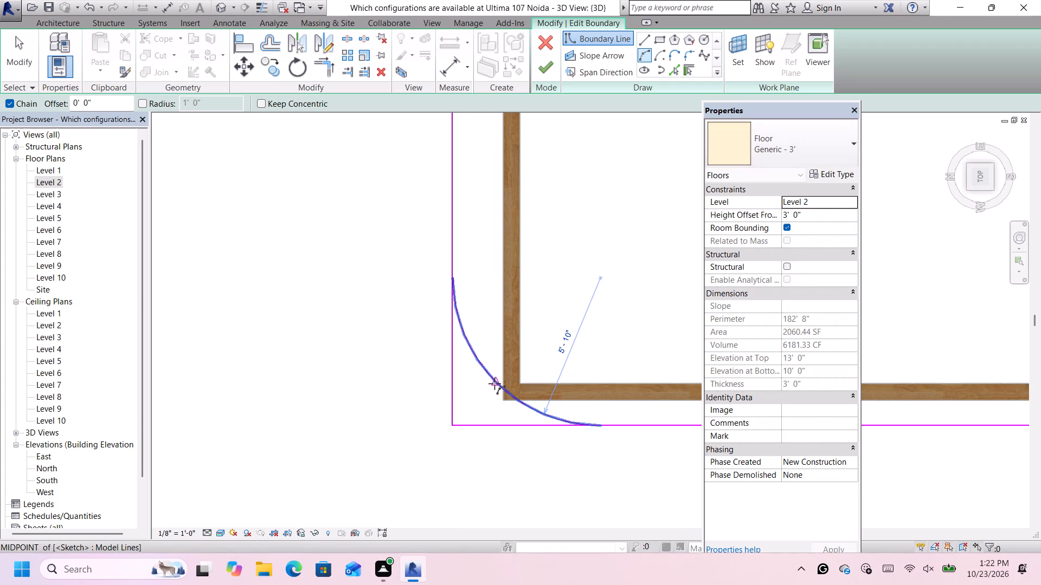
scroll(508, 369, down, 10)
key(Escape)
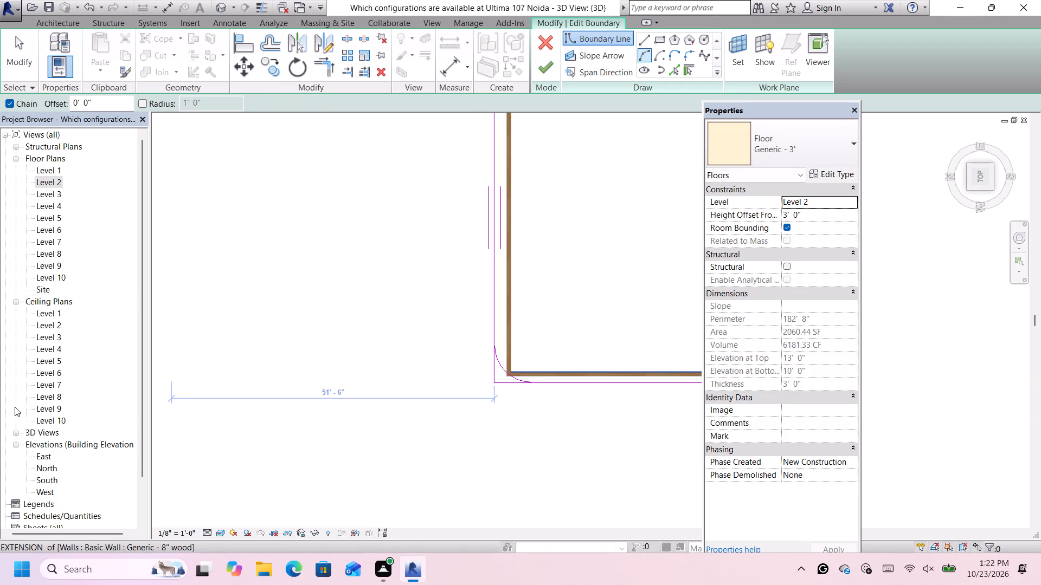
key(Escape)
Trim the floor sketch's left and lower boundary lines to the lower-left corner arc, removing the square corner.
scroll(556, 395, up, 5)
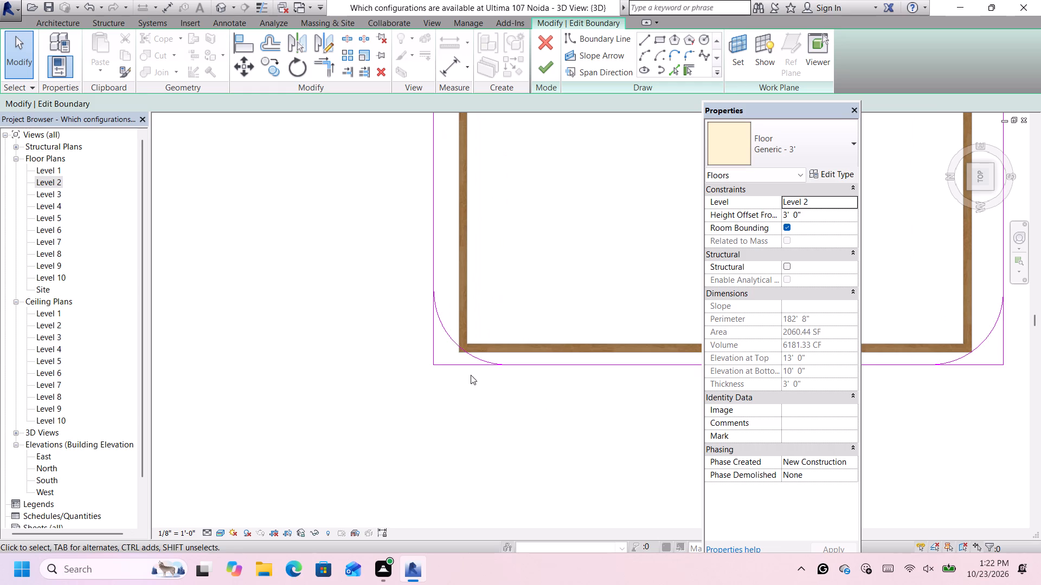
scroll(458, 371, up, 5)
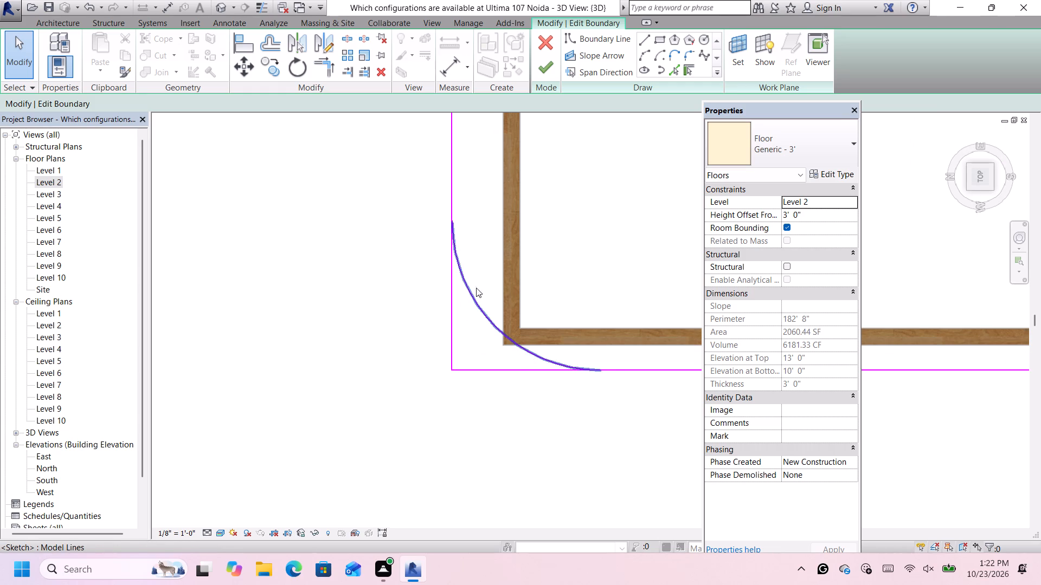
click(459, 258)
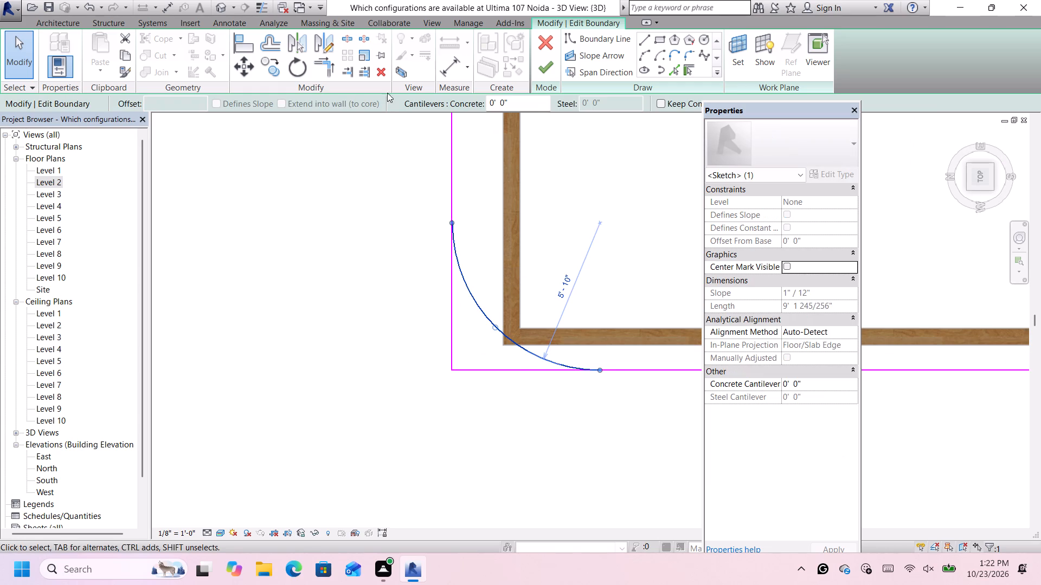
scroll(454, 197, down, 3)
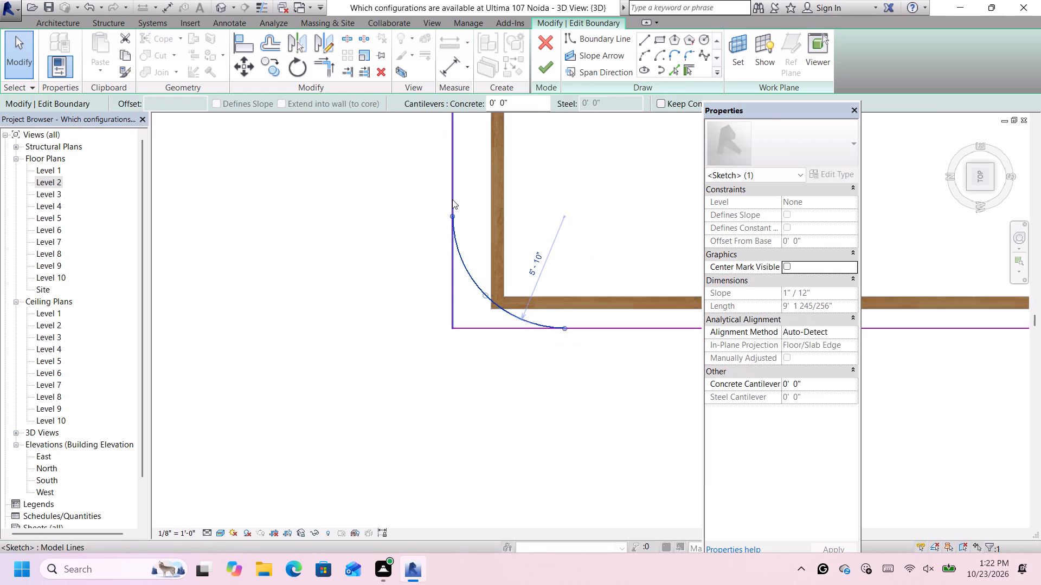
click(324, 61)
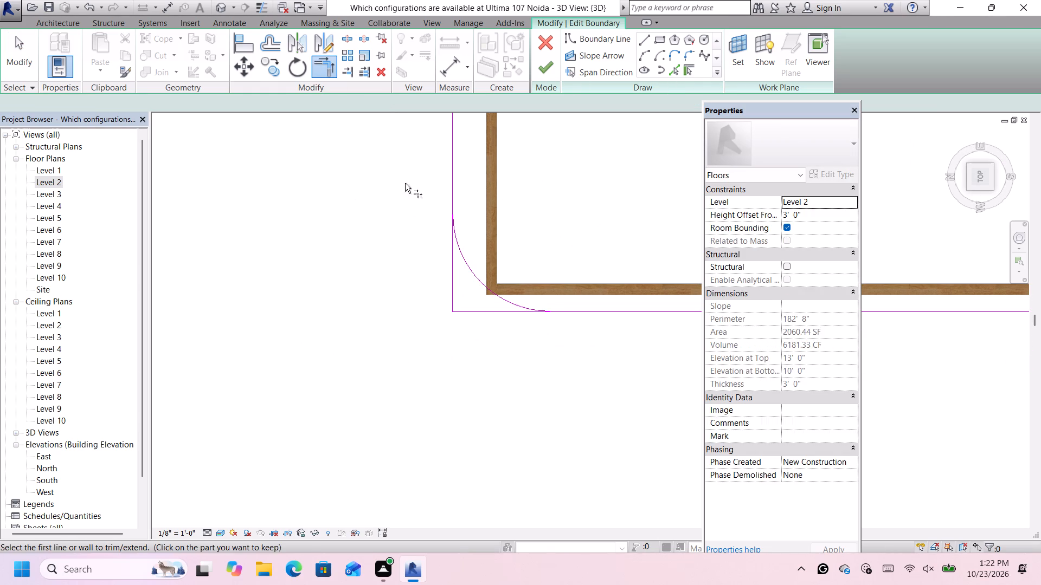
scroll(435, 229, up, 2)
click(461, 242)
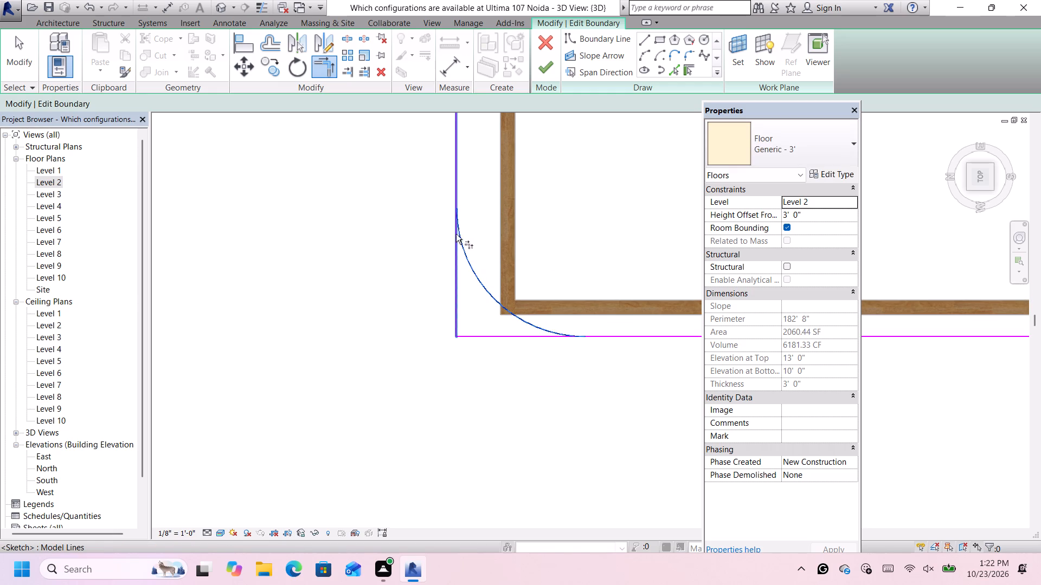
click(454, 196)
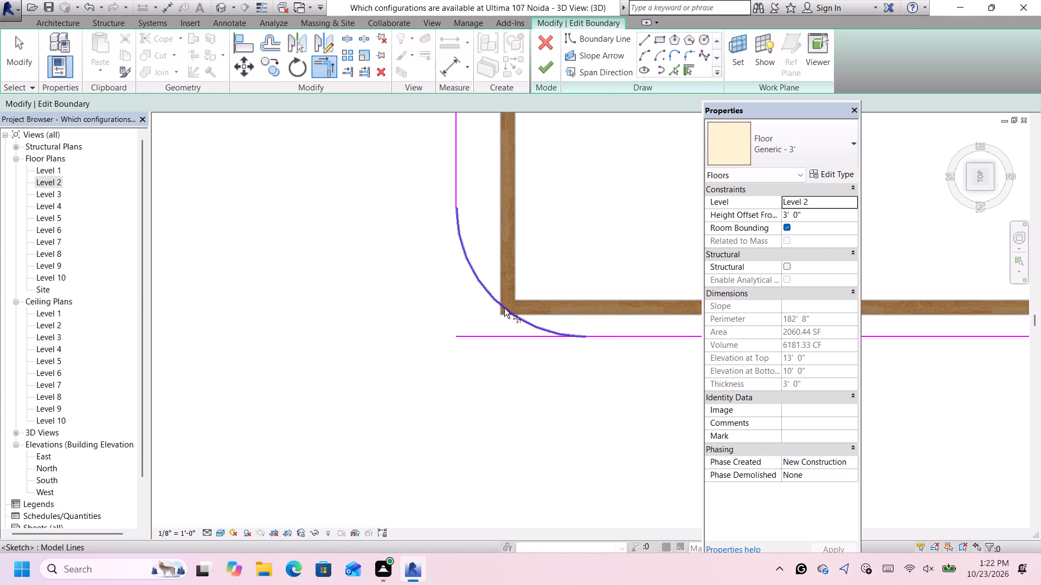
click(504, 308)
click(612, 337)
Trim the floor sketch's upper and left boundary lines to the upper-left corner arc, removing the square corner.
scroll(612, 337, down, 13)
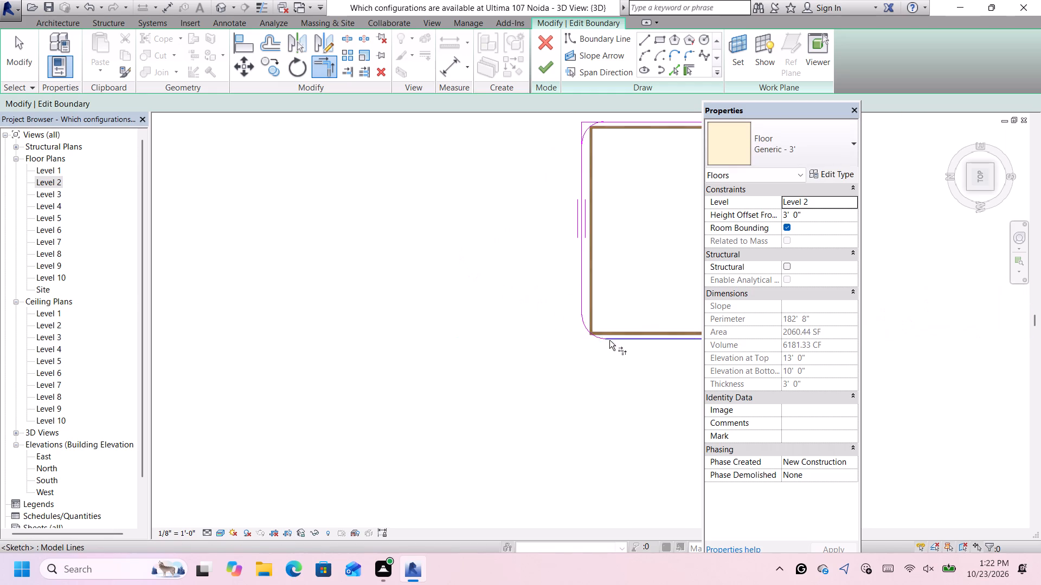
scroll(609, 340, down, 7)
scroll(663, 257, up, 7)
scroll(483, 308, up, 6)
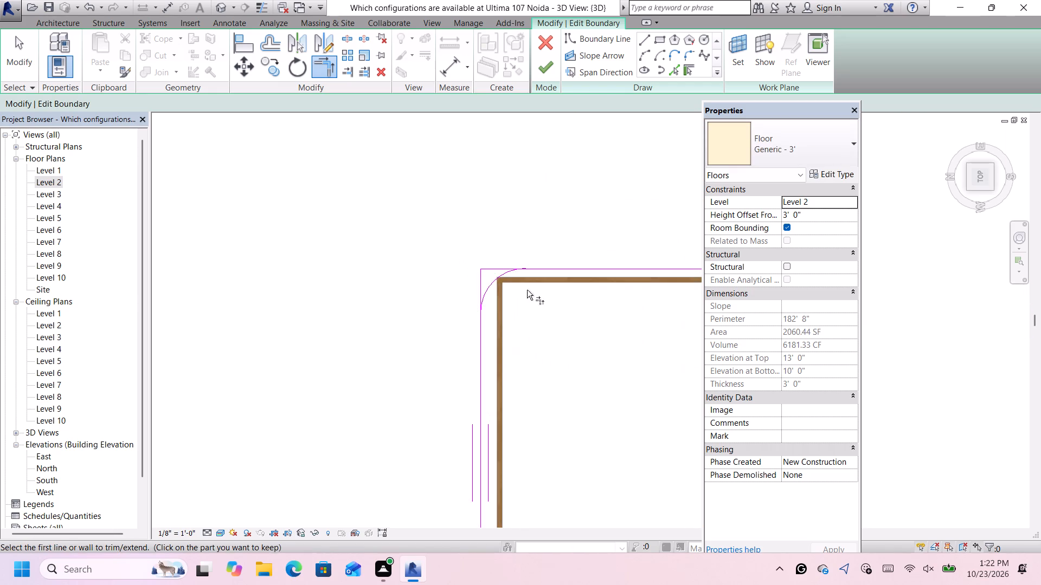
scroll(497, 278, up, 10)
click(518, 264)
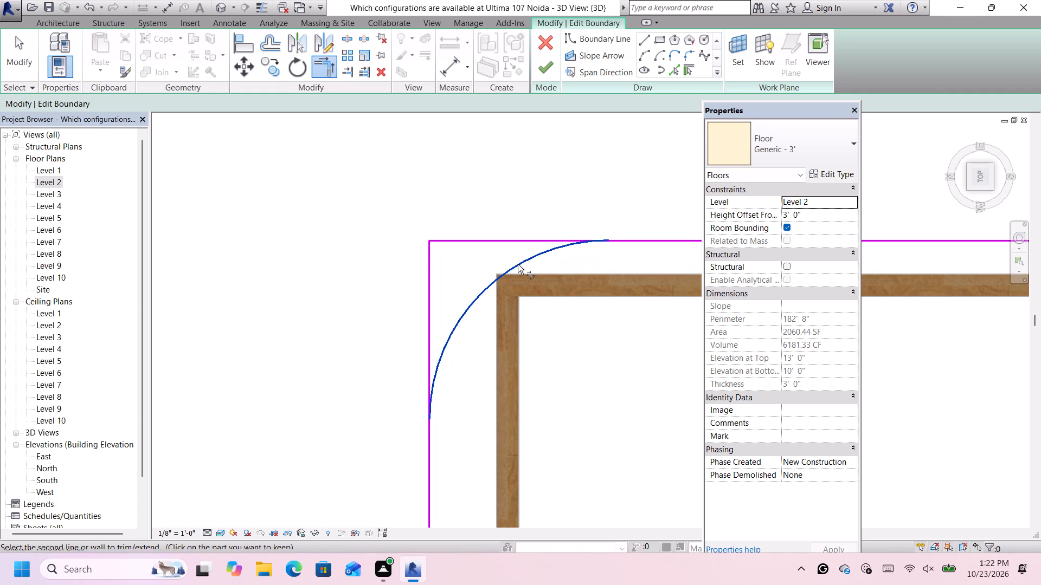
click(636, 237)
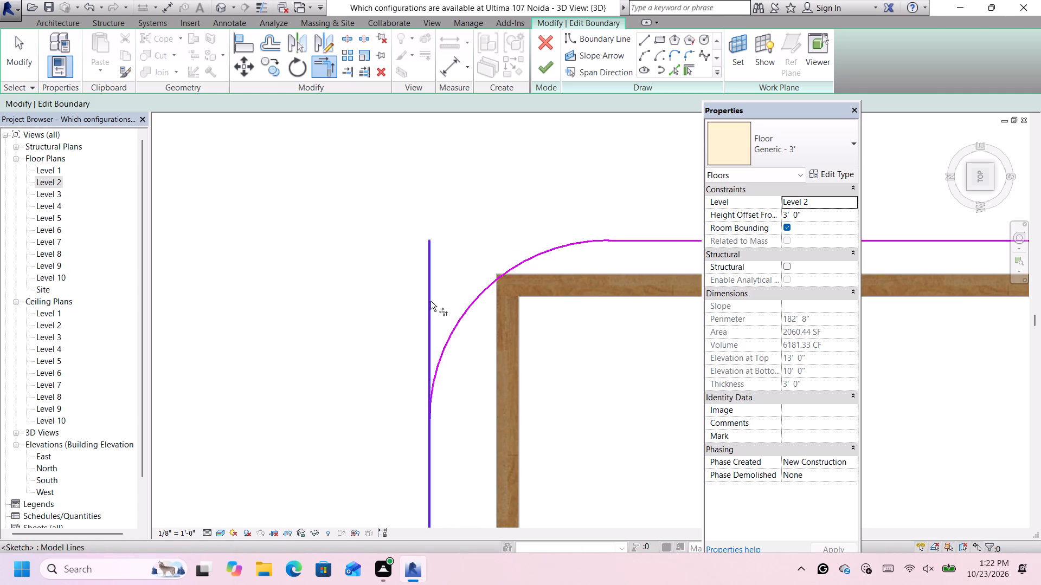
click(448, 336)
click(427, 436)
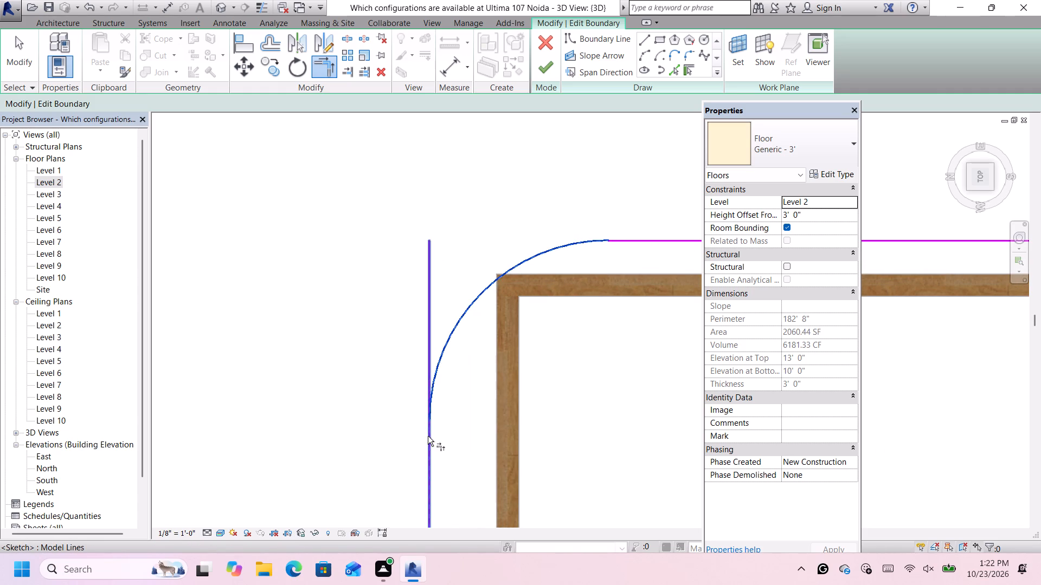
Trim the floor sketch's upper and right boundary lines to the upper-right corner arc, removing the square corner.
scroll(427, 428, down, 15)
scroll(428, 411, down, 6)
scroll(486, 414, up, 7)
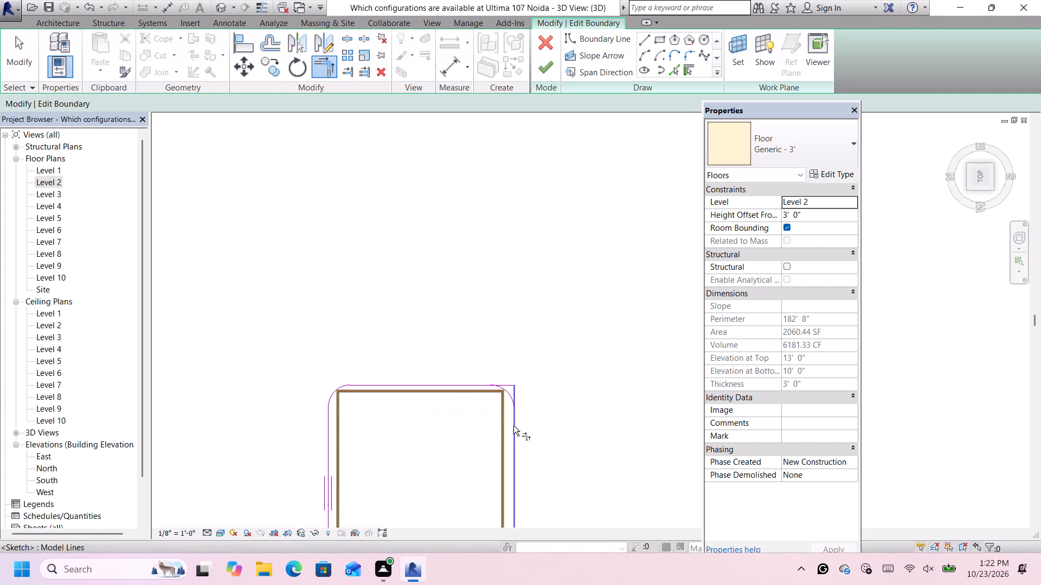
scroll(521, 420, up, 8)
scroll(473, 307, up, 4)
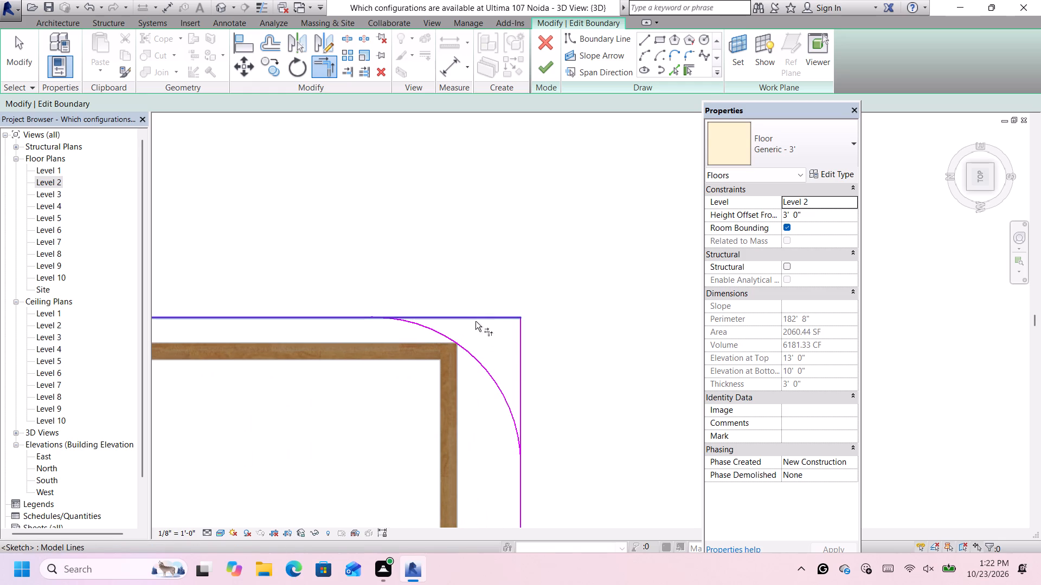
click(468, 355)
click(344, 317)
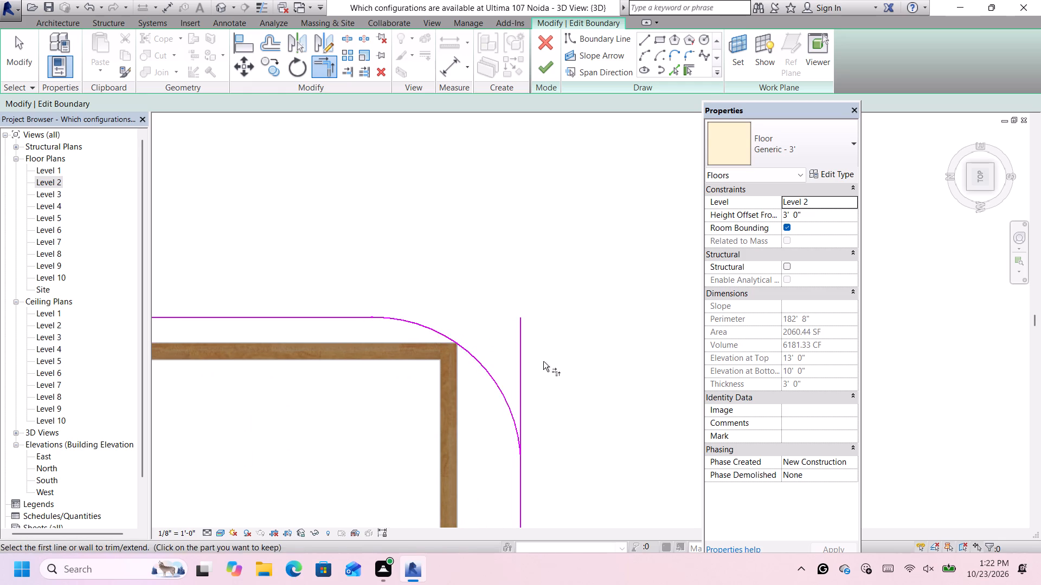
click(493, 375)
click(520, 489)
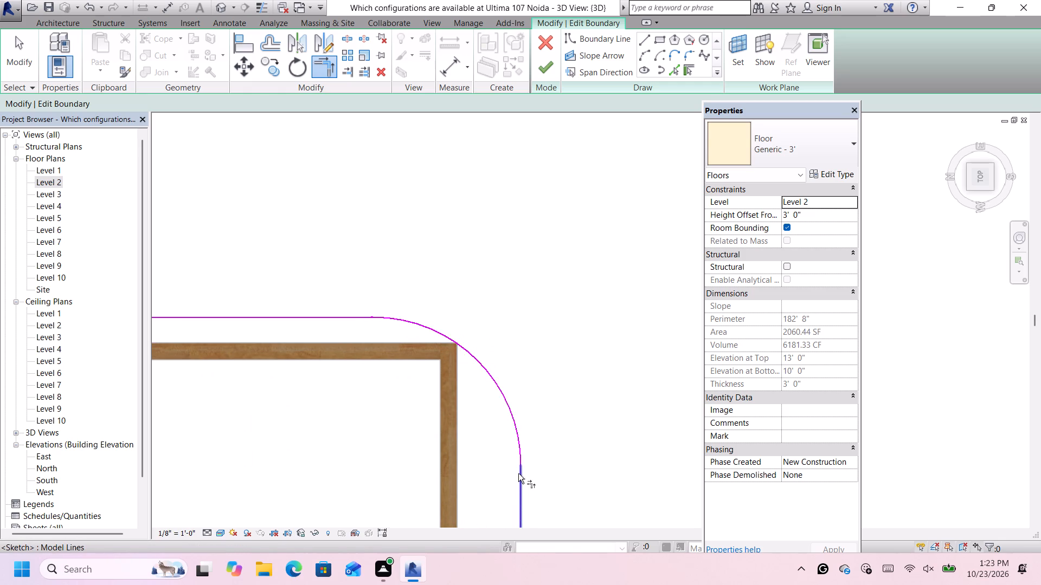
Trim the floor sketch's right and lower boundary lines to the lower-right corner arc and finish the boundary edit.
scroll(518, 466, down, 20)
scroll(518, 466, down, 5)
scroll(526, 474, up, 20)
click(523, 409)
scroll(537, 323, up, 3)
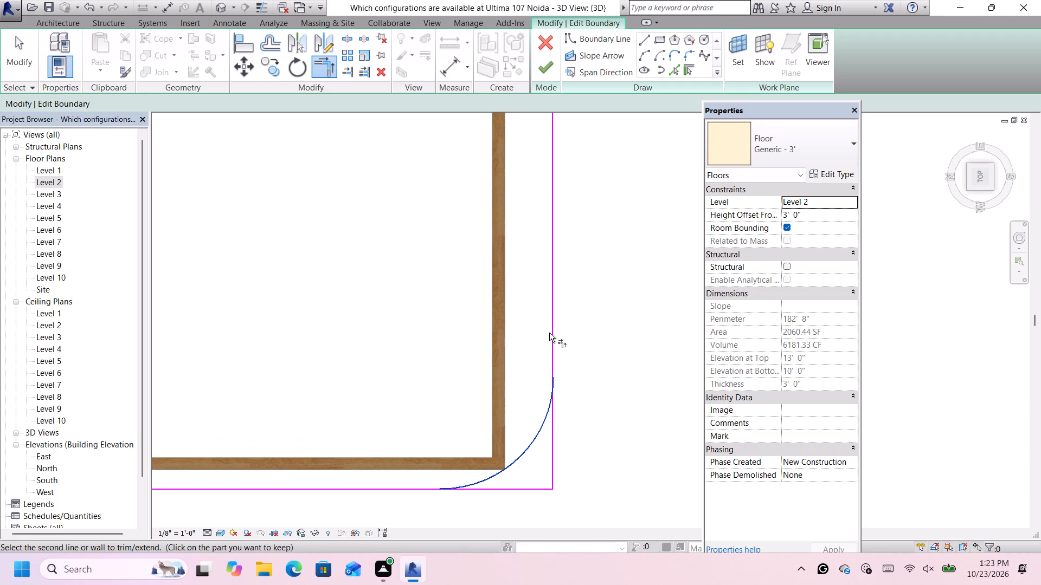
click(550, 336)
click(530, 444)
click(417, 489)
scroll(417, 490, down, 8)
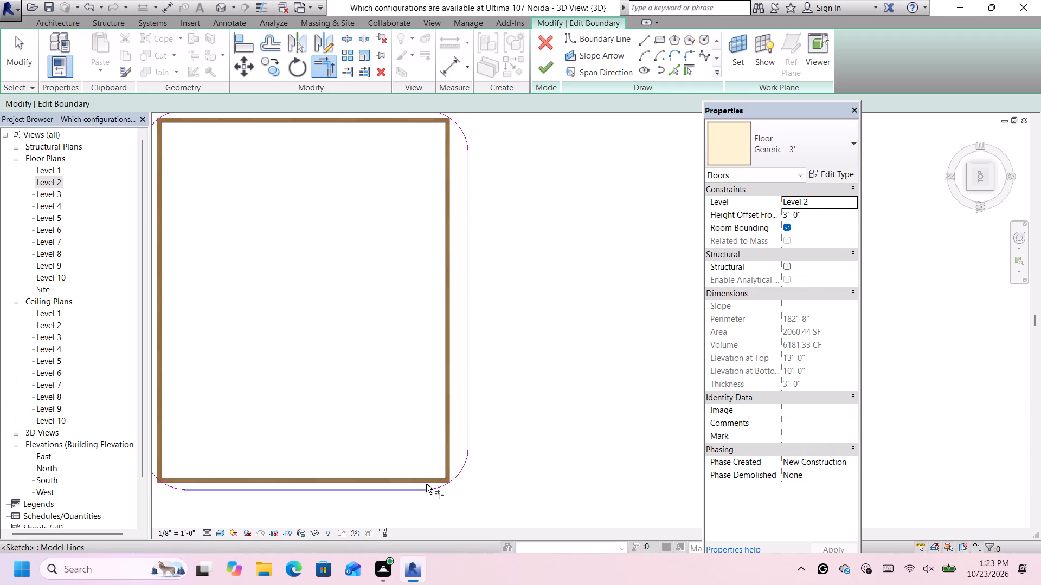
scroll(426, 484, down, 5)
key(Escape)
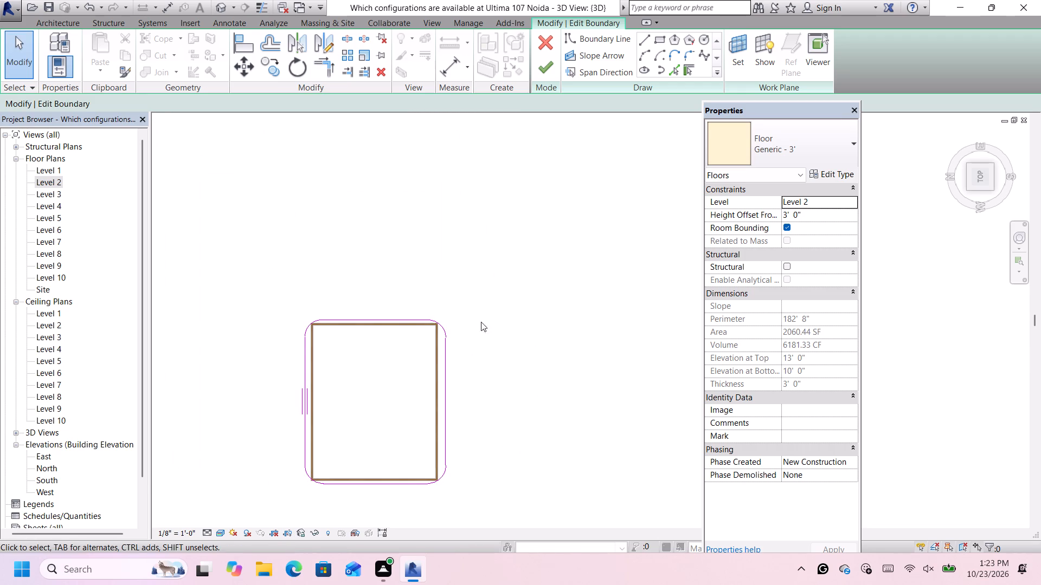
click(540, 75)
scroll(685, 284, down, 5)
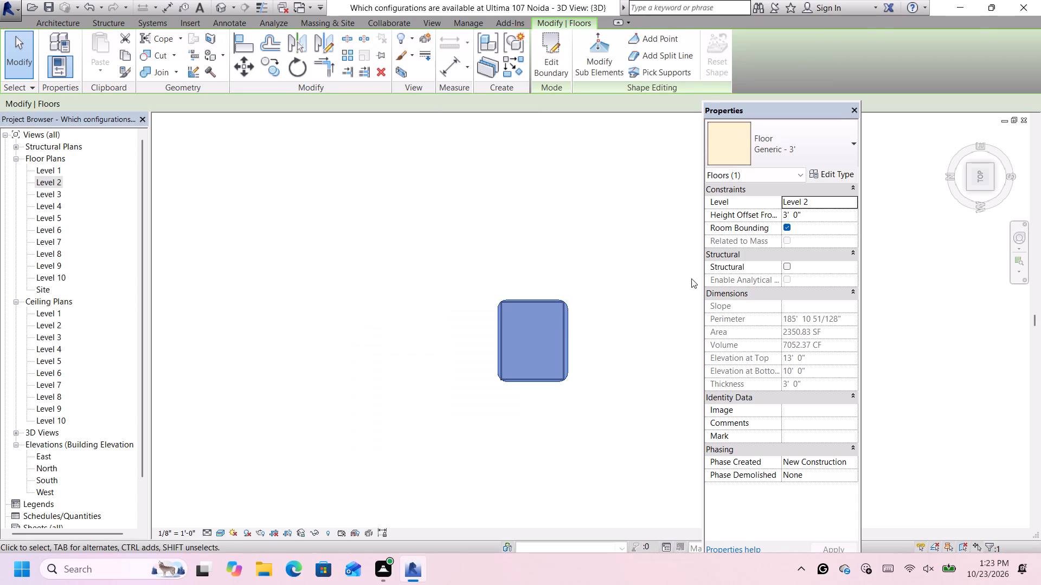
click(634, 319)
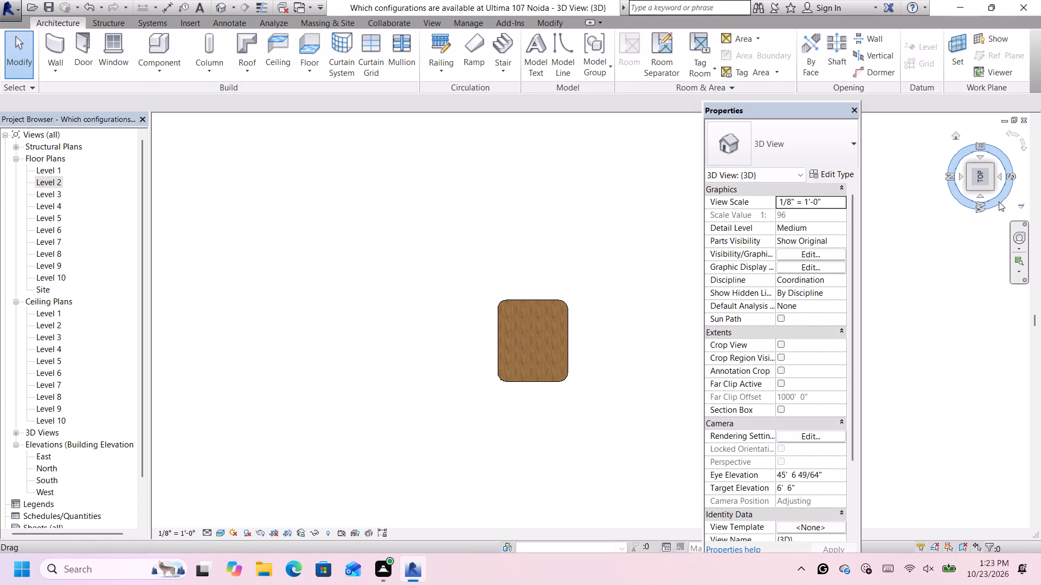
Examine the rounded slab's overhang above the walls from a corner view and the front.
click(989, 188)
scroll(593, 292, down, 1)
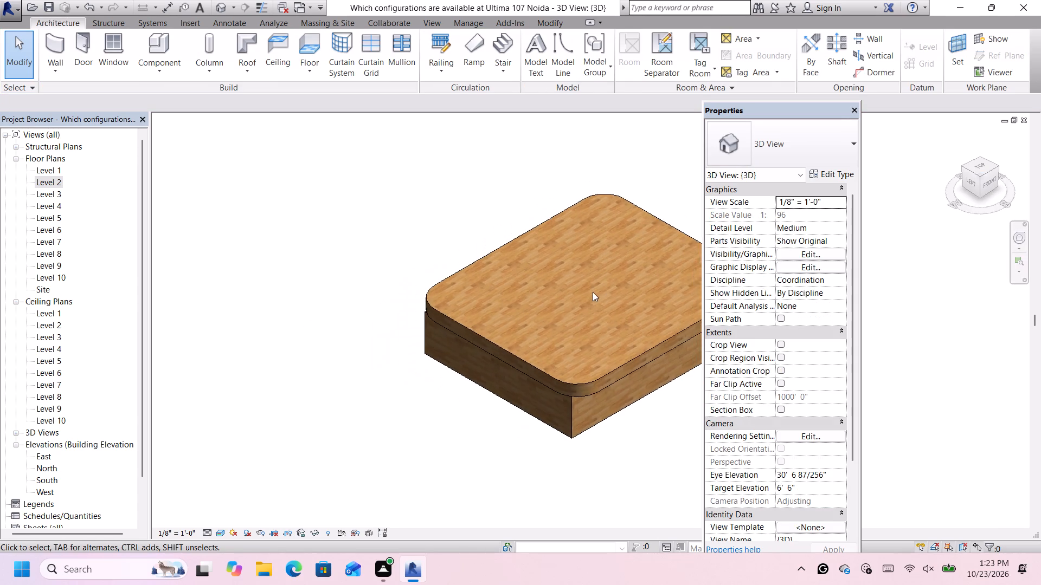
scroll(593, 292, down, 2)
click(995, 182)
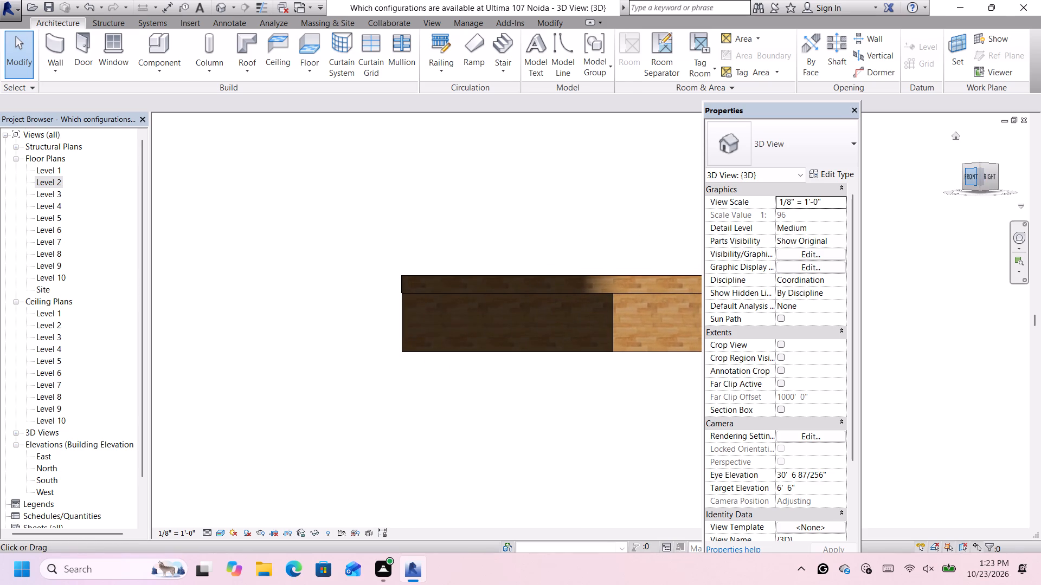
click(967, 172)
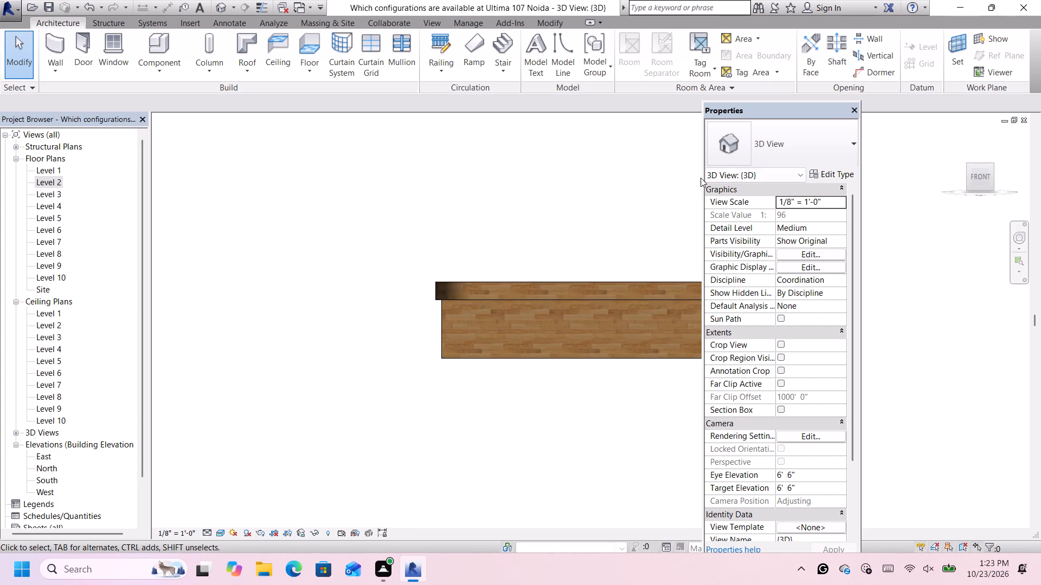
scroll(618, 187, down, 5)
scroll(622, 193, up, 1)
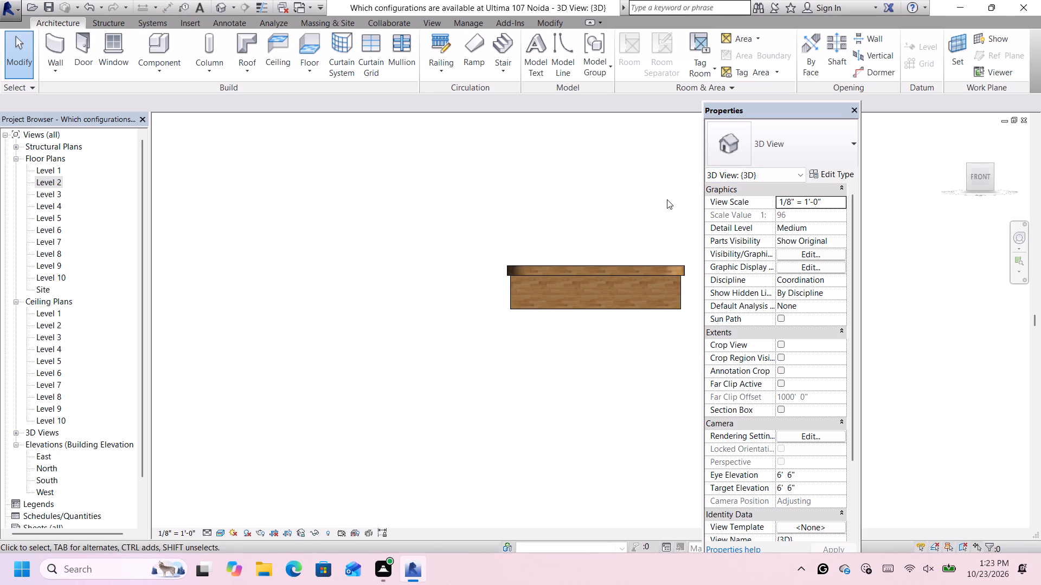
scroll(600, 222, down, 3)
scroll(1001, 167, up, 2)
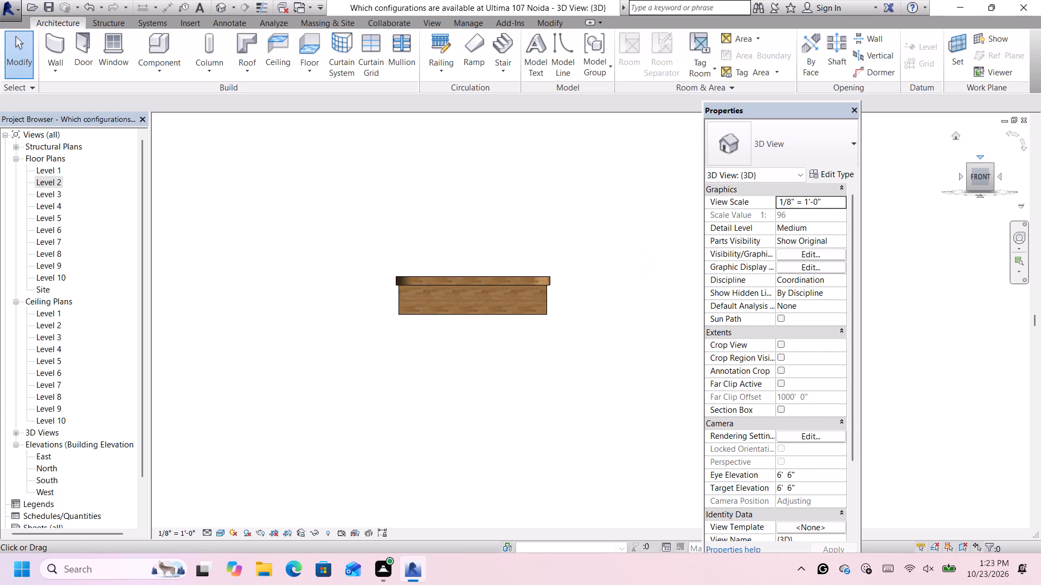
Reopen the floor boundary from the top view and nudge its east and west edges inward to 0'-4" offsets, flush with the walls.
click(980, 163)
scroll(577, 290, down, 6)
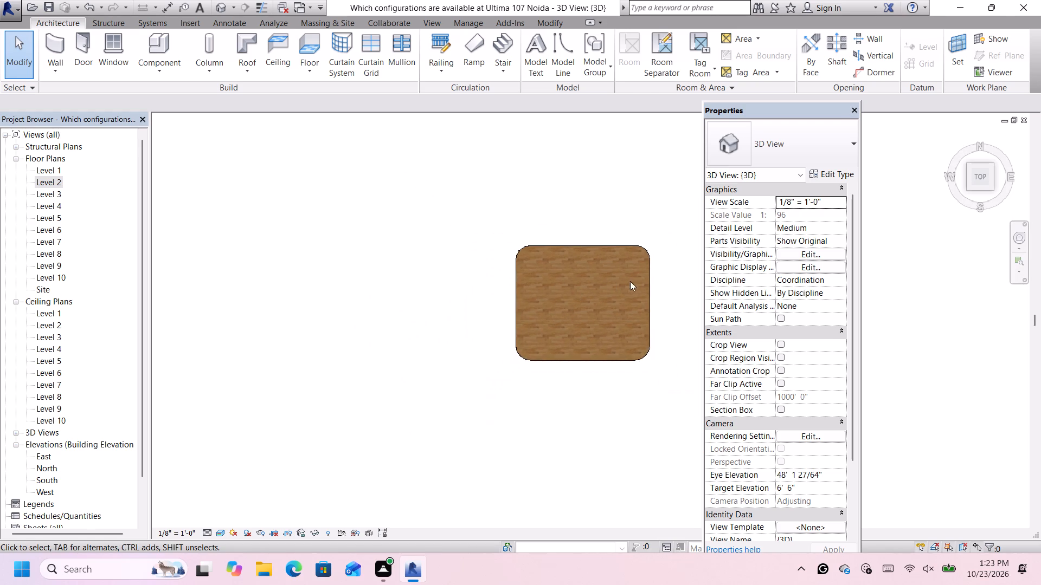
scroll(636, 285, up, 2)
click(655, 285)
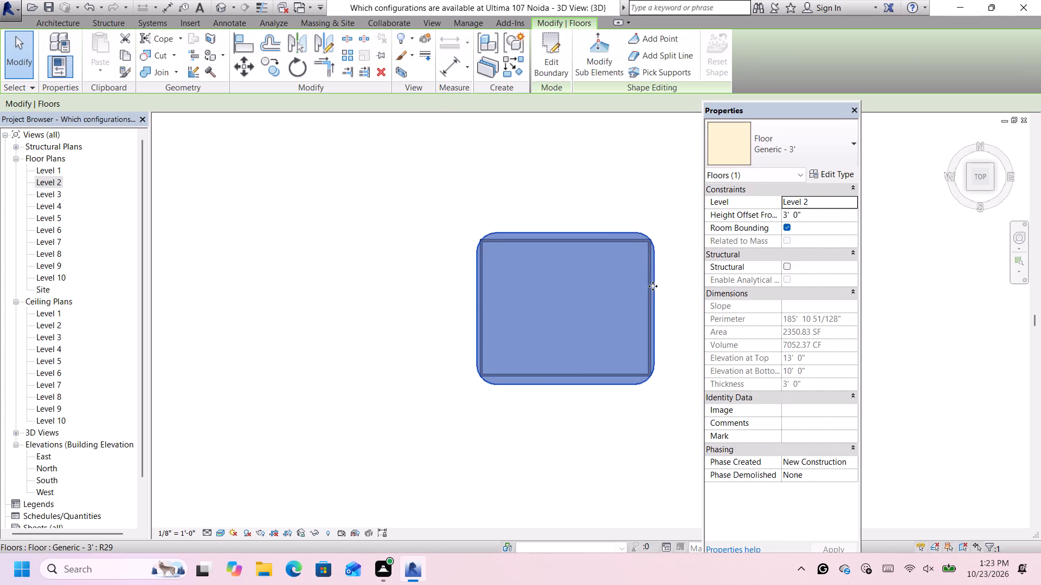
double_click(653, 286)
scroll(653, 286, up, 1)
click(653, 286)
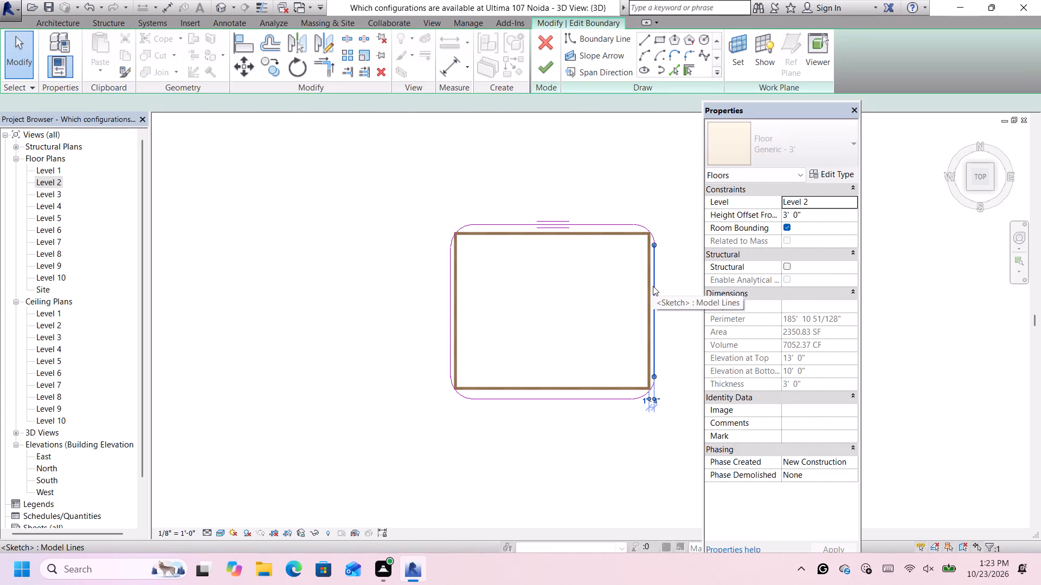
key(Left)
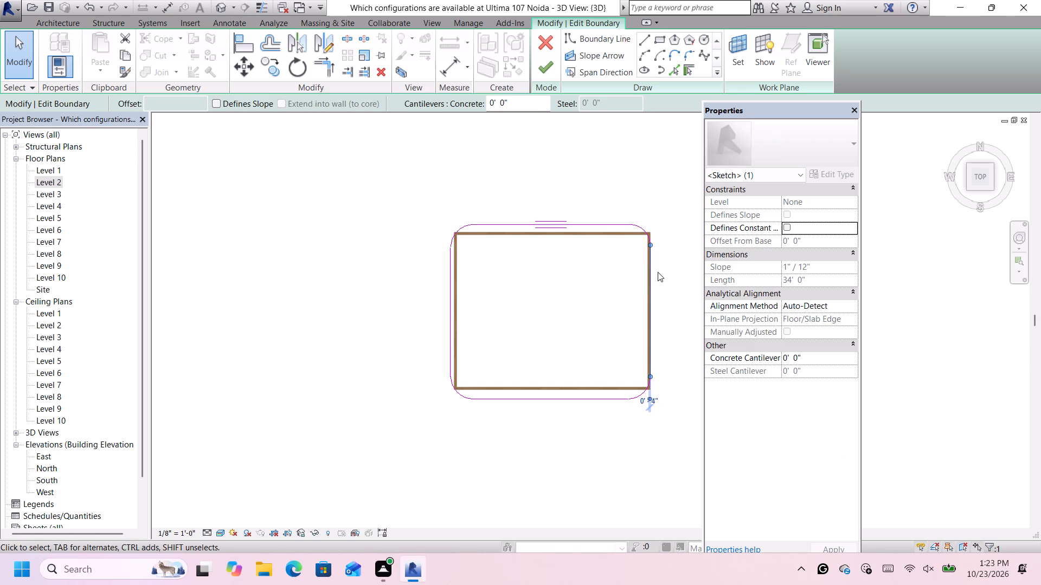
click(448, 341)
key(Right)
Nudge the floor sketch's north boundary line outward to an offset of 6'-4" from the wall.
scroll(493, 321, down, 1)
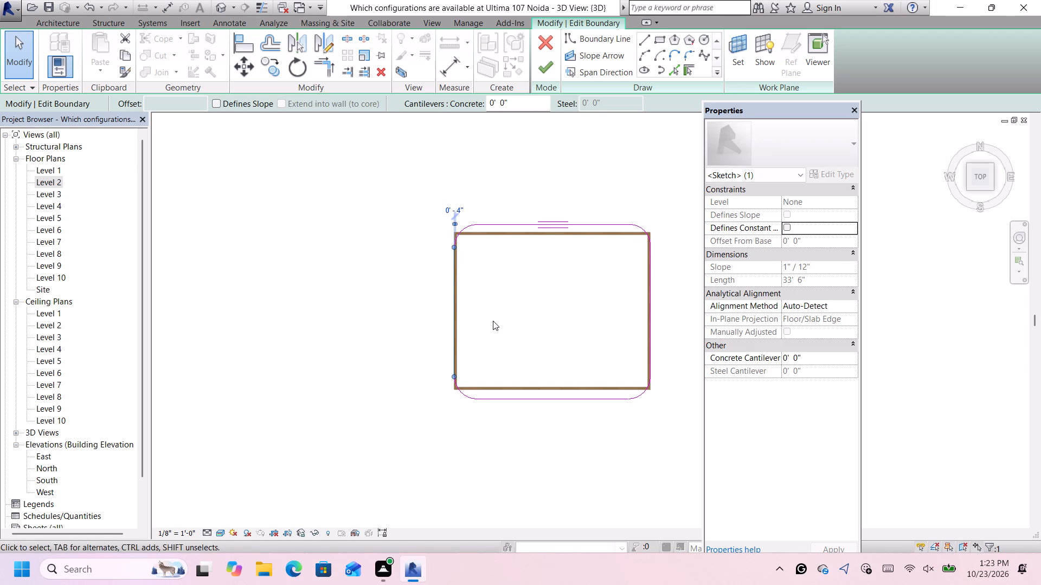
scroll(645, 276, up, 2)
scroll(595, 213, up, 1)
scroll(594, 213, down, 1)
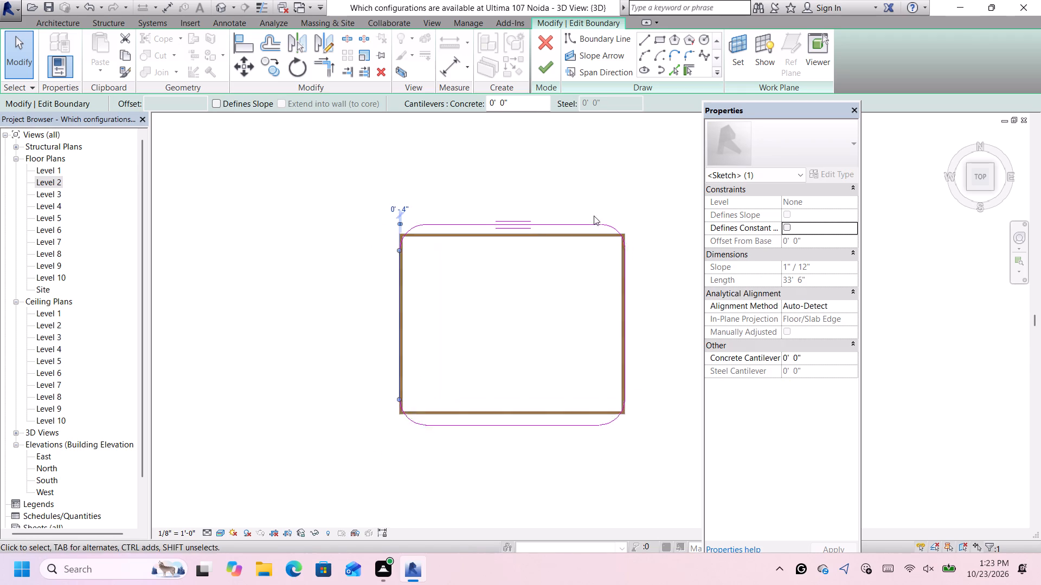
scroll(594, 217, up, 1)
click(582, 224)
key(Up)
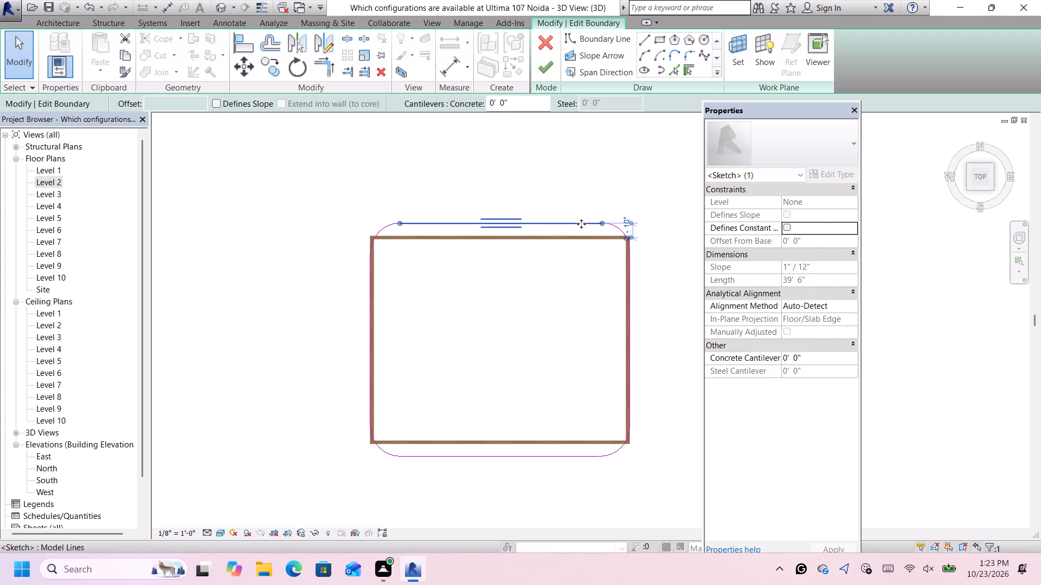
key(Up)
key(Up)
key(Up)
key(Up)
key(Up)
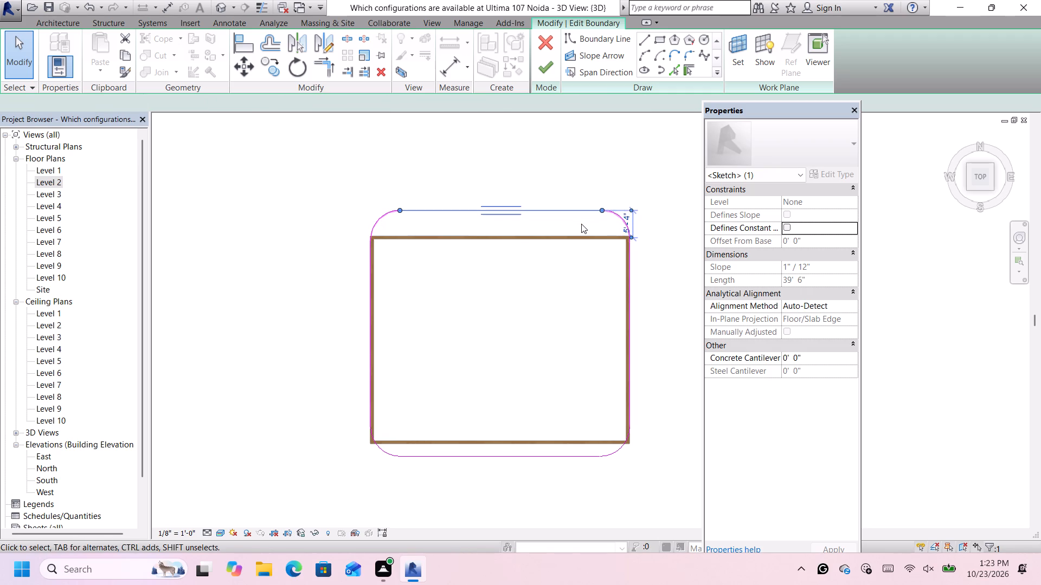
key(Up)
key(Up)
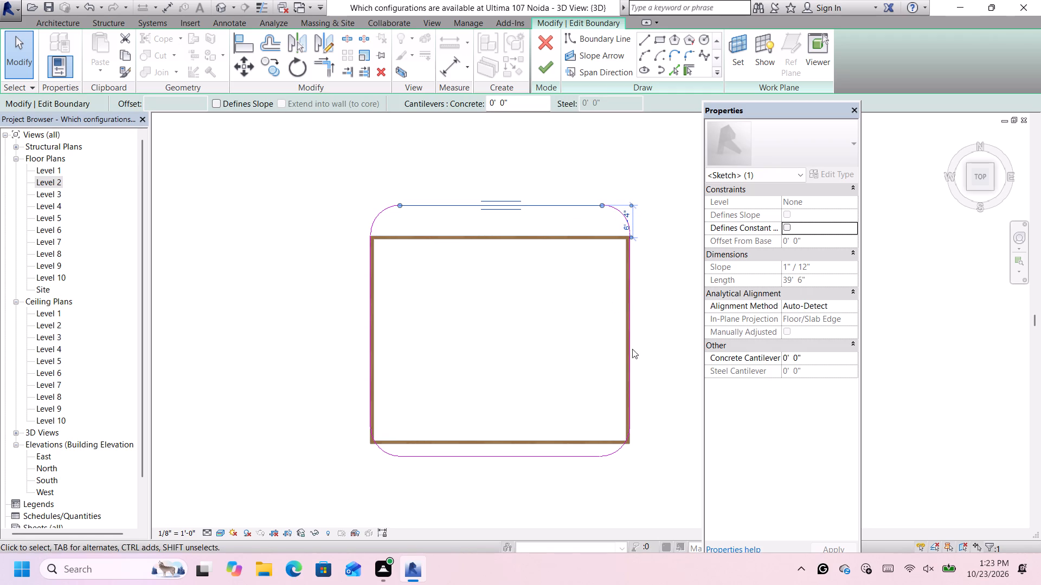
Nudge the floor sketch's south boundary line outward to an offset of 5'-4" from the wall.
click(532, 458)
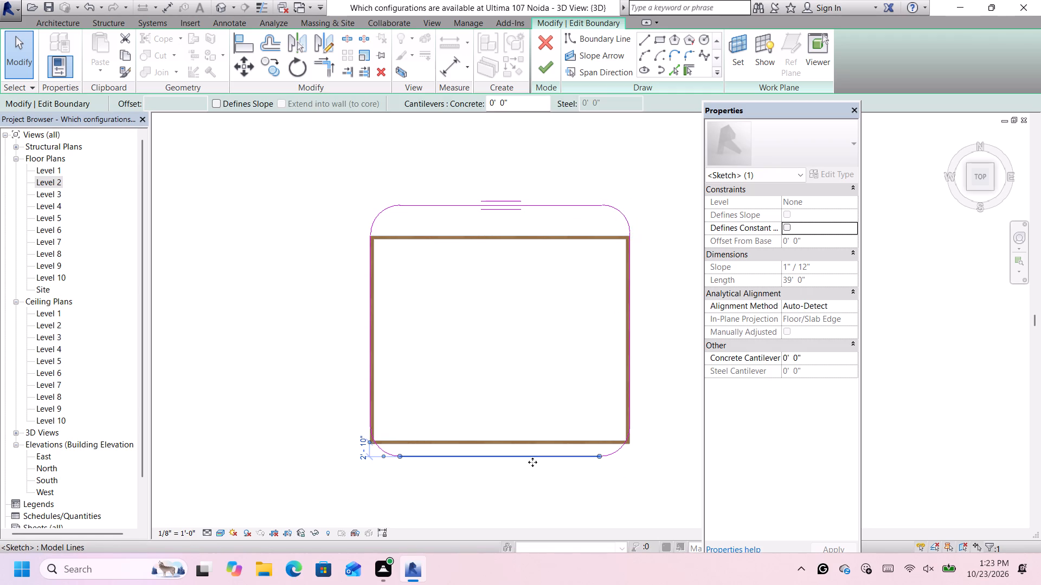
key(Down)
key(Down)
key(Down)
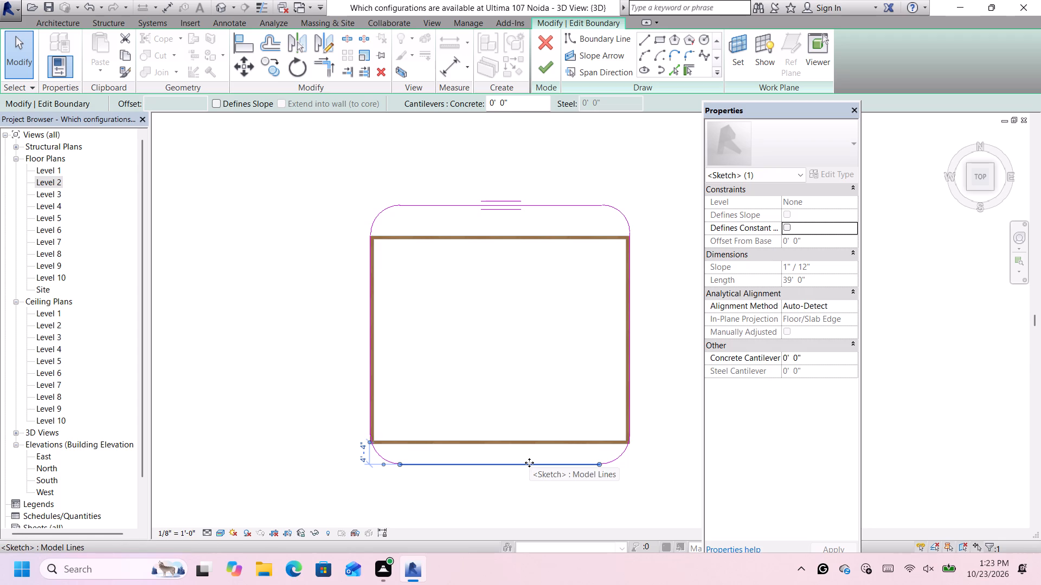
key(Down)
key(Down)
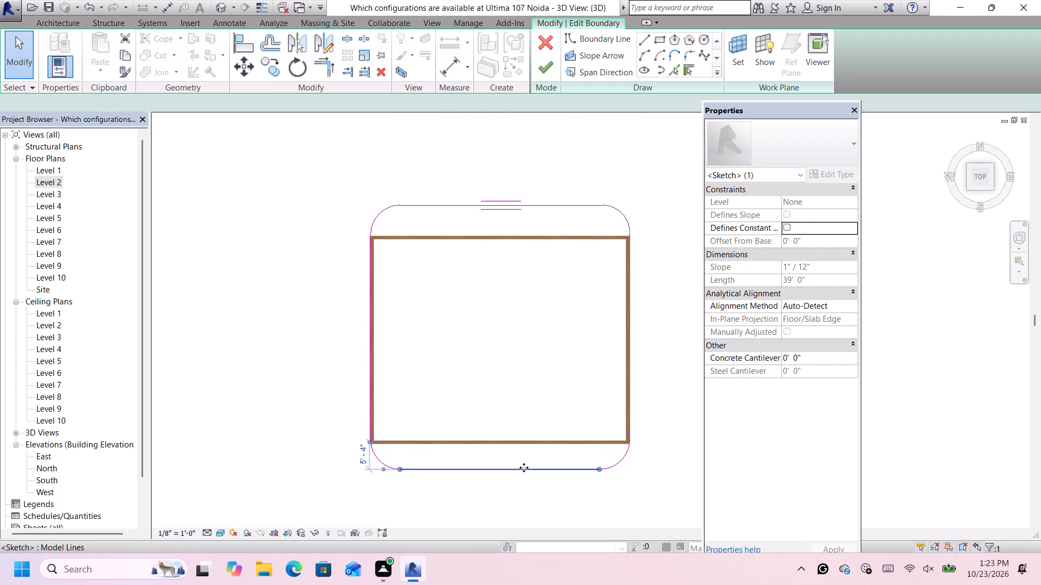
click(641, 429)
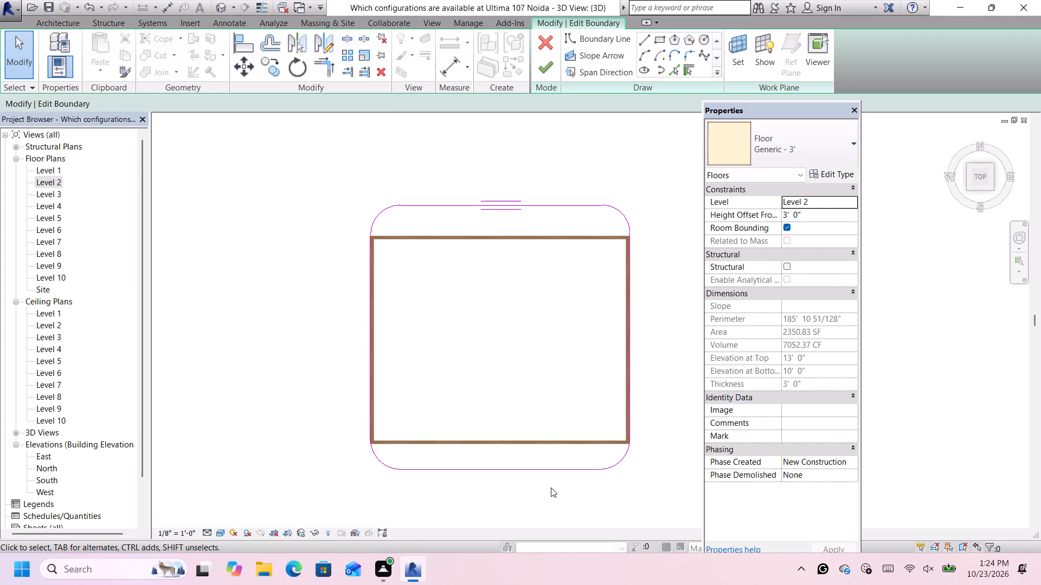
Nudge the south boundary line further outward to an offset of 5'-10" and finish the floor boundary edit.
scroll(654, 435, up, 10)
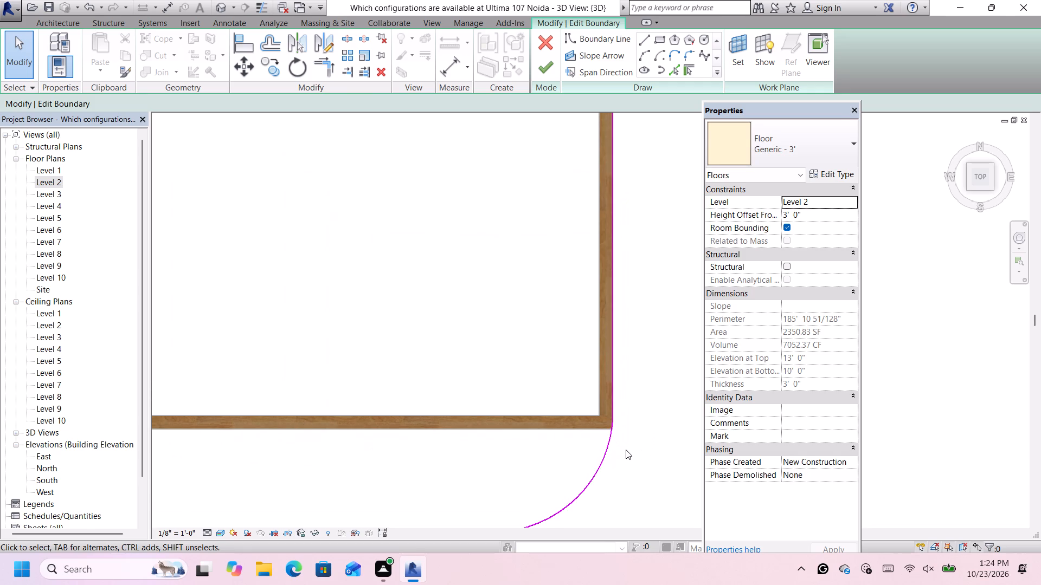
scroll(626, 450, down, 12)
scroll(498, 458, up, 1)
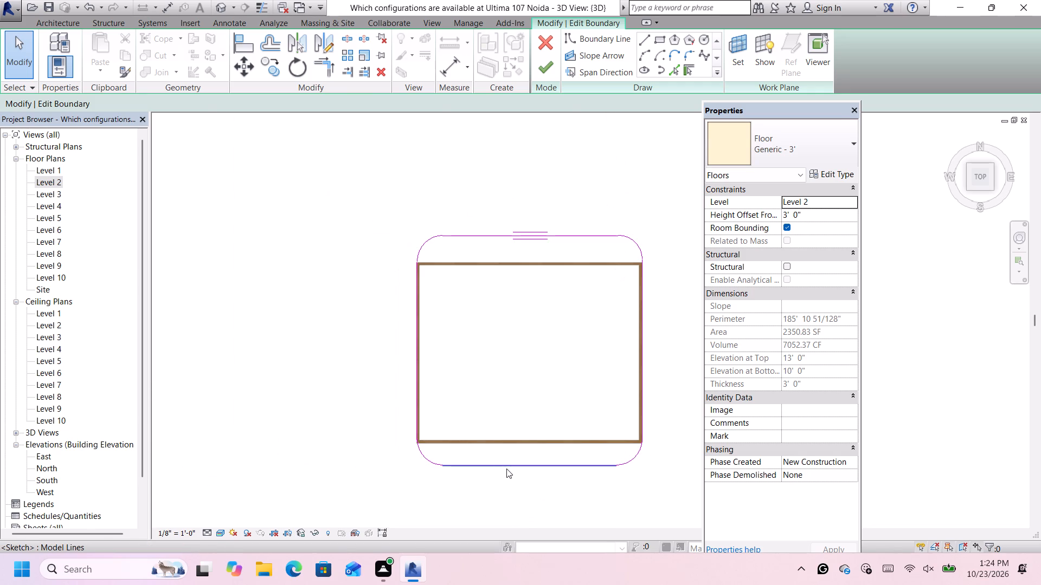
click(506, 469)
key(Down)
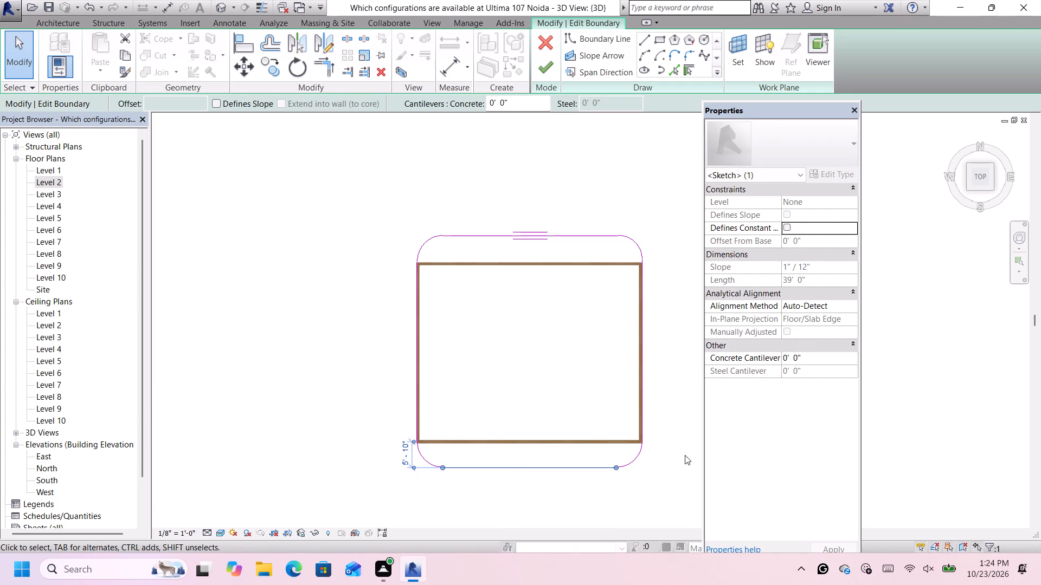
scroll(663, 453, up, 15)
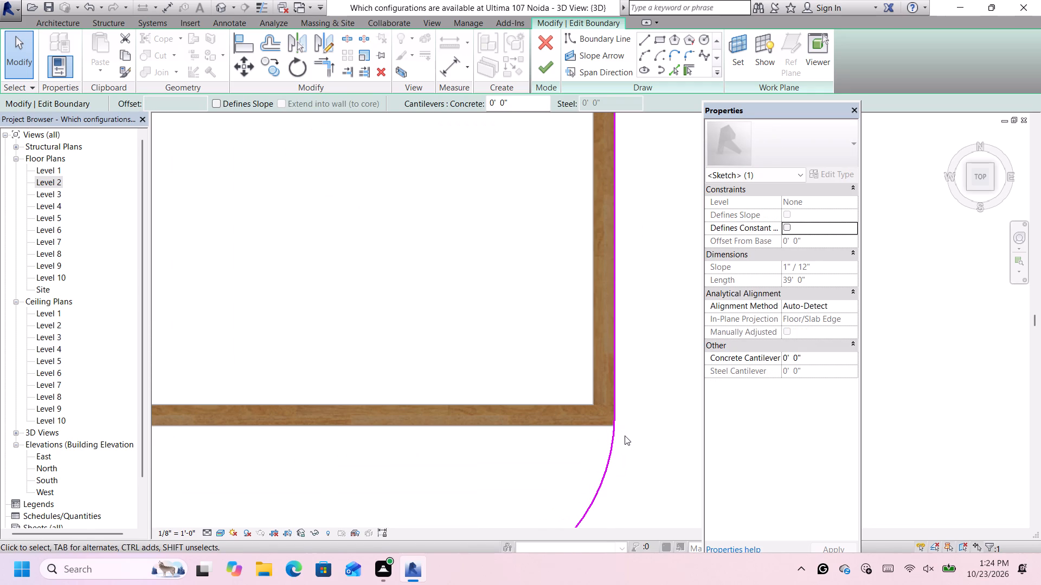
scroll(625, 435, down, 13)
click(643, 473)
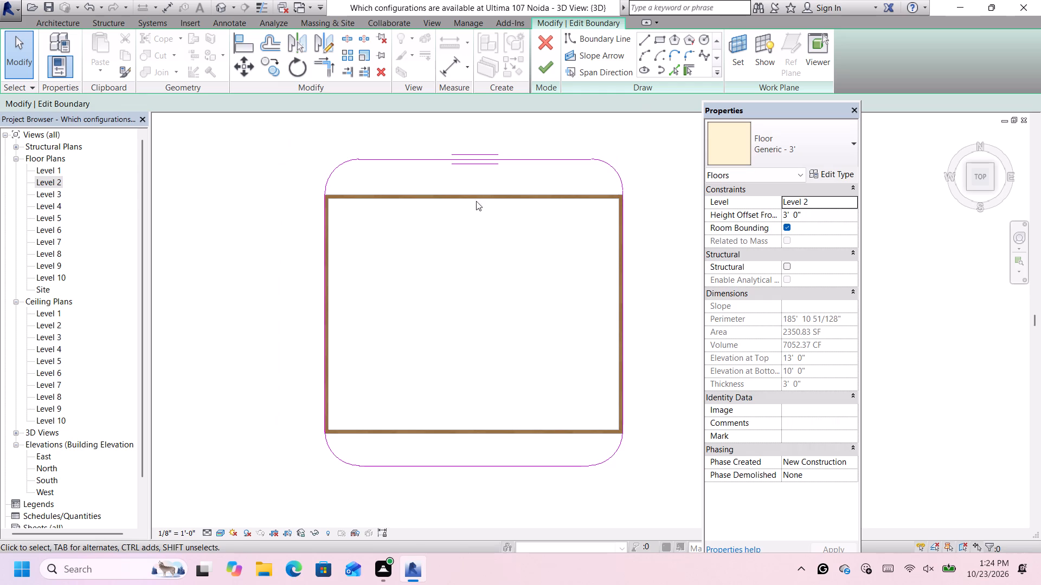
click(544, 73)
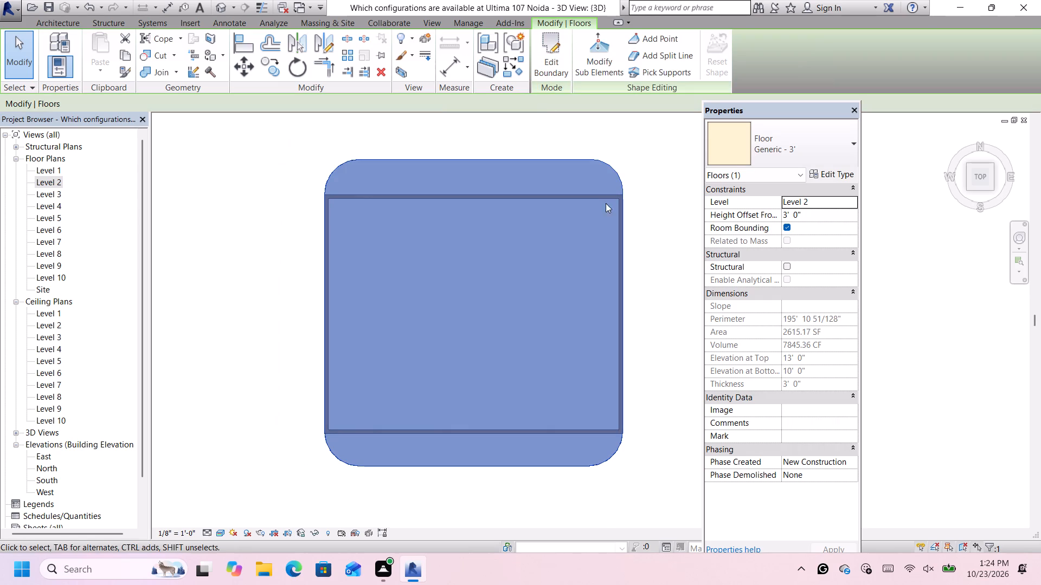
Examine the reshaped slab over the walls from a corner view and the front.
click(990, 189)
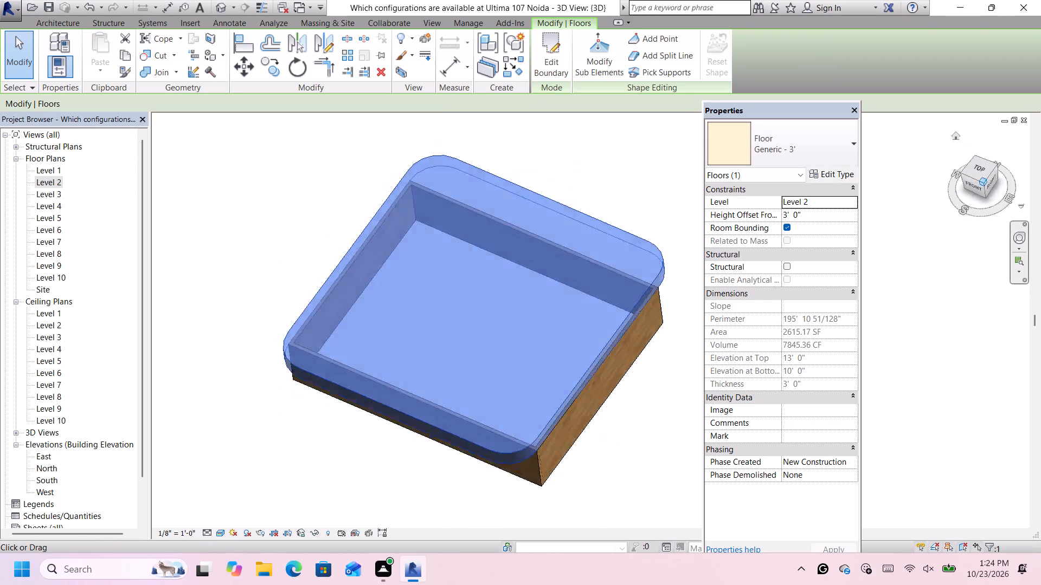
click(969, 183)
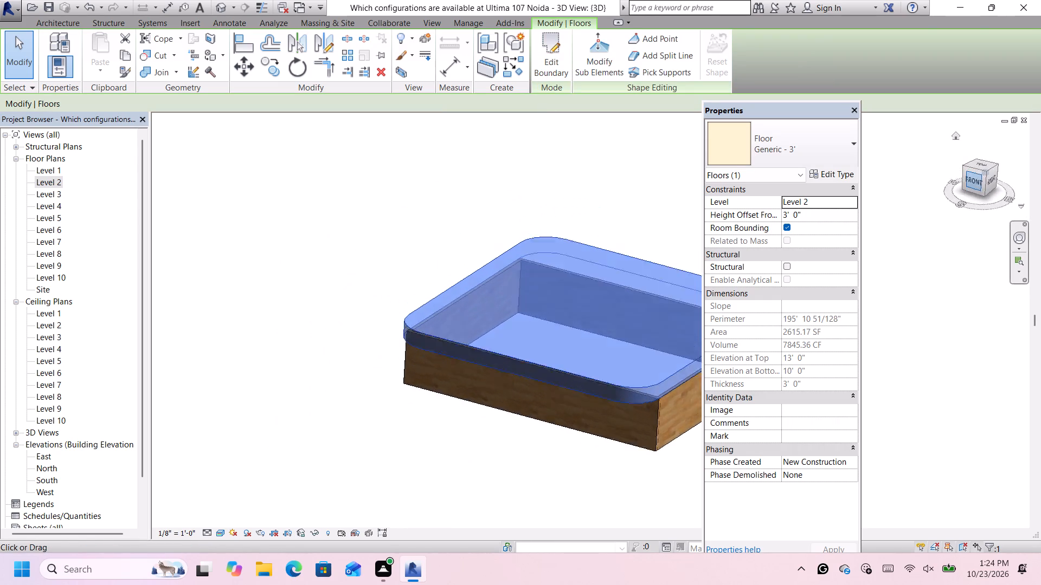
scroll(586, 415, down, 5)
click(632, 442)
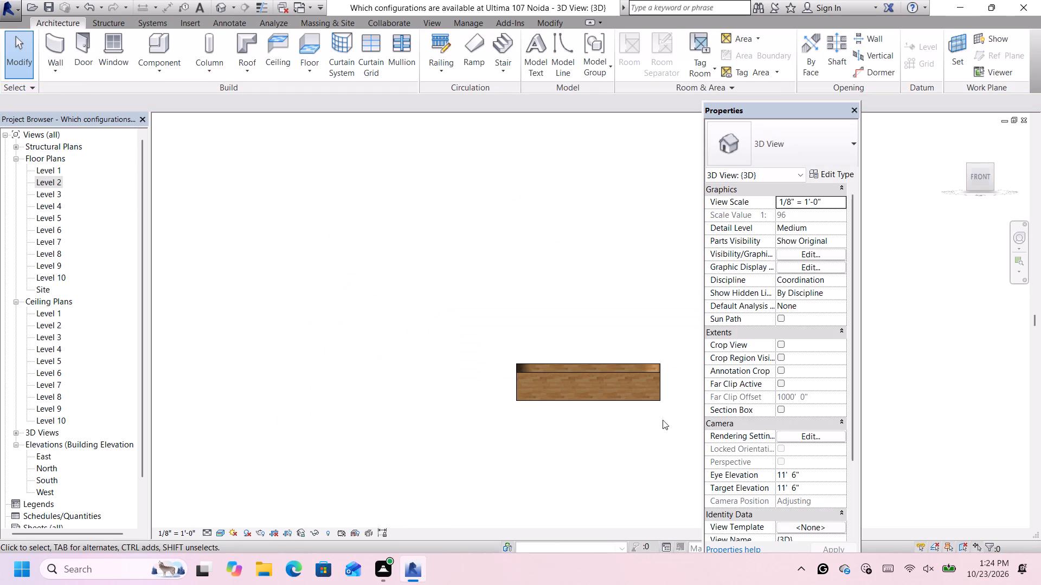
scroll(684, 383, up, 1)
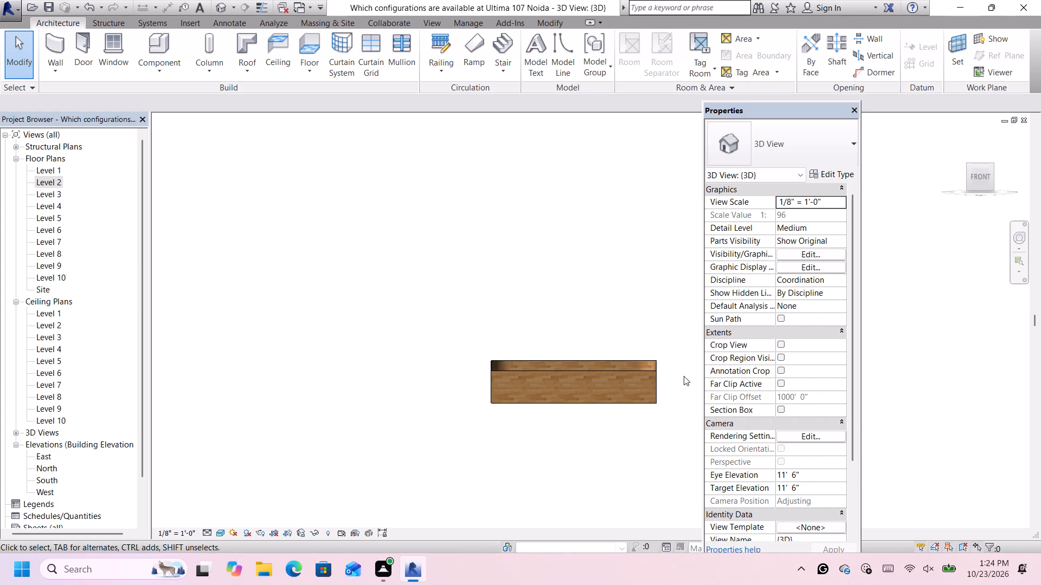
scroll(684, 376, up, 2)
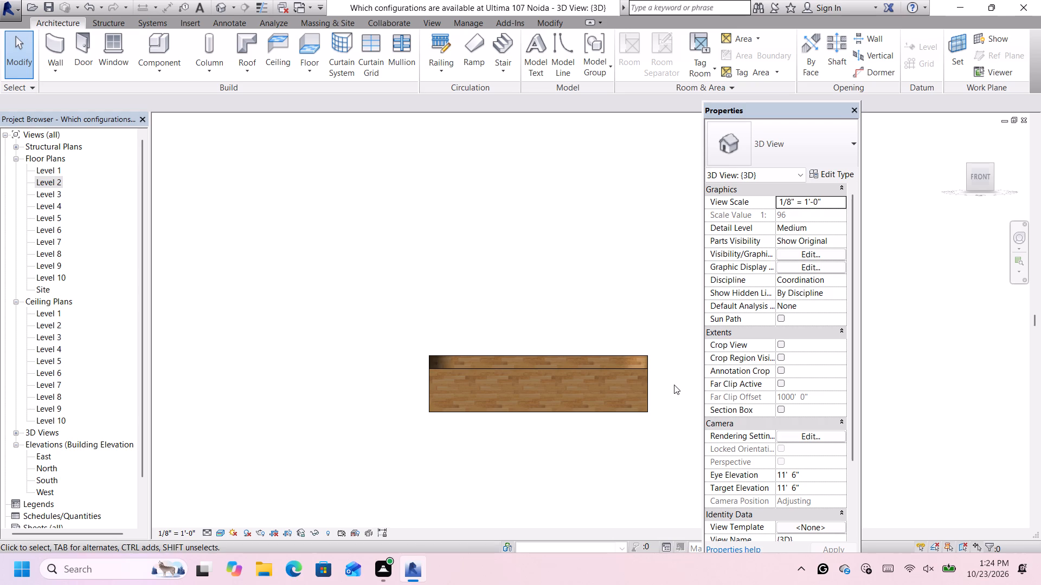
Examine the rounded slab over the walls from the front, from an angle above and from the top.
scroll(674, 385, up, 1)
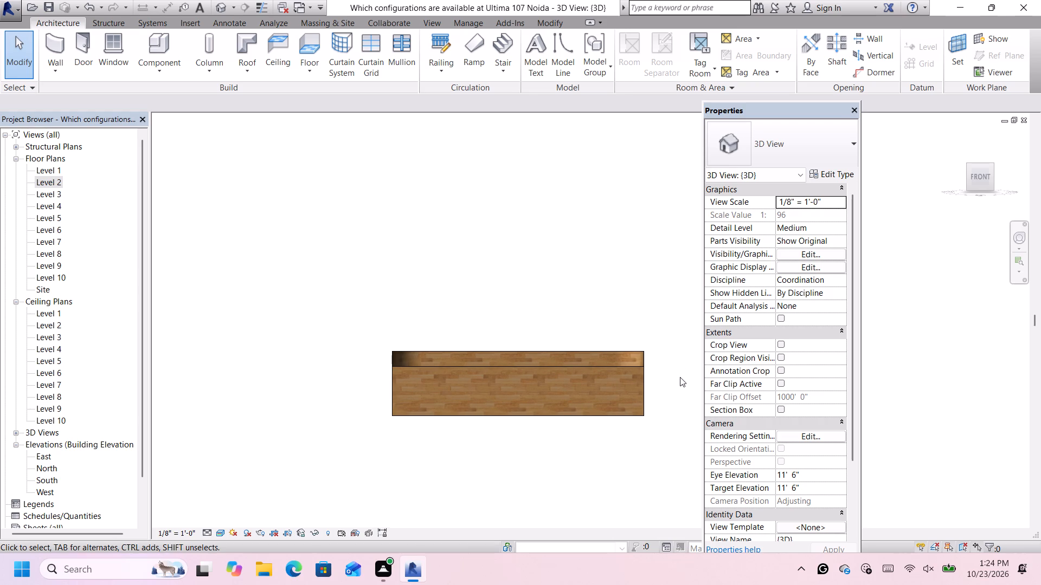
scroll(673, 391, down, 1)
scroll(619, 341, up, 3)
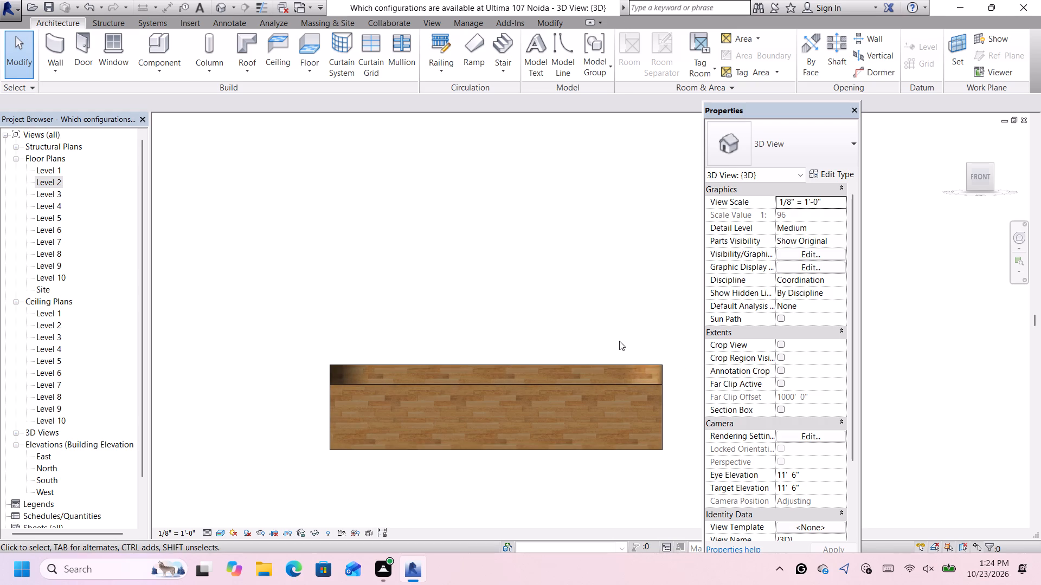
click(981, 163)
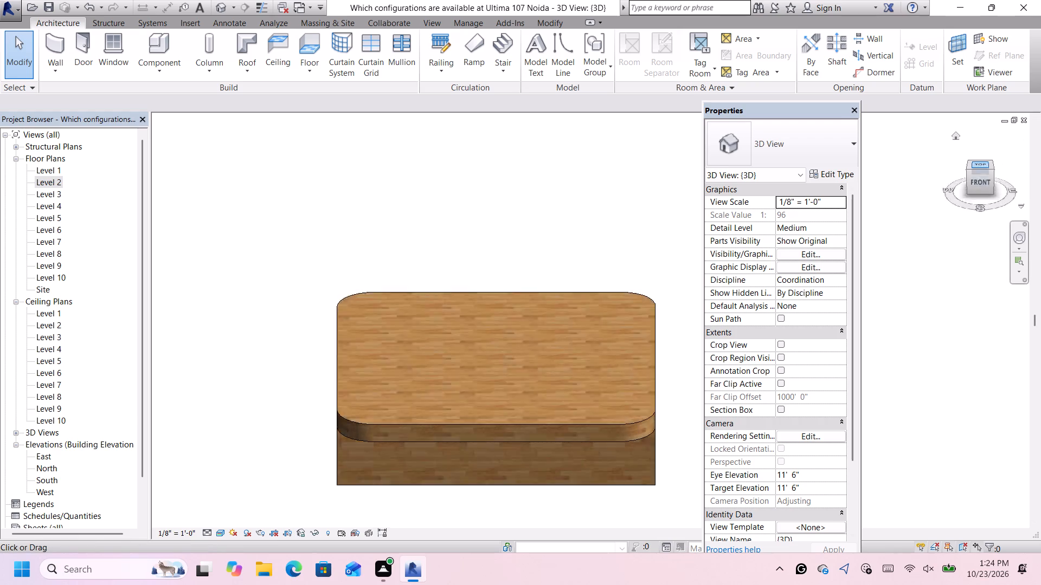
scroll(540, 341, down, 6)
scroll(641, 323, up, 4)
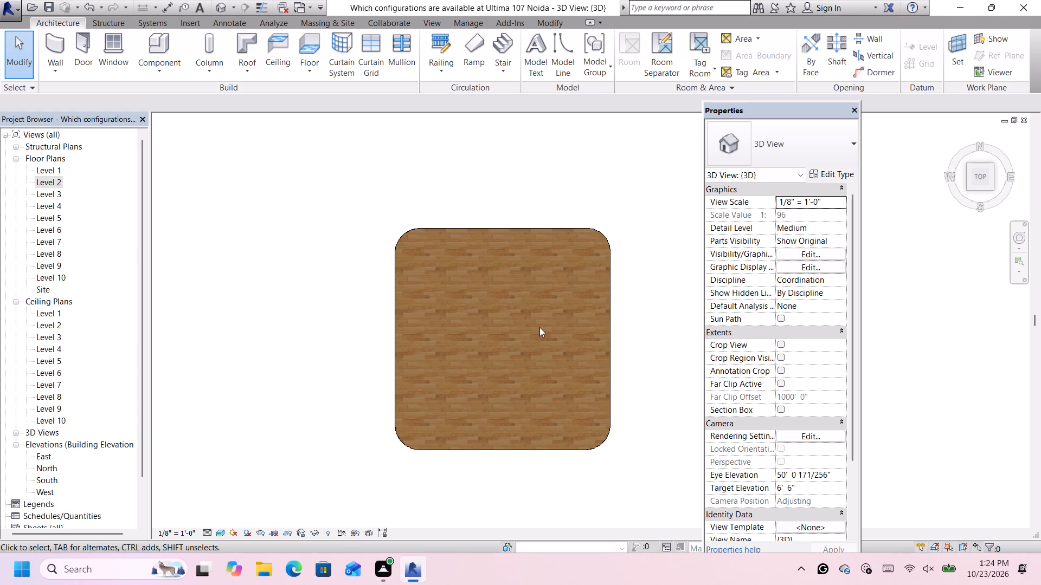
scroll(539, 327, up, 3)
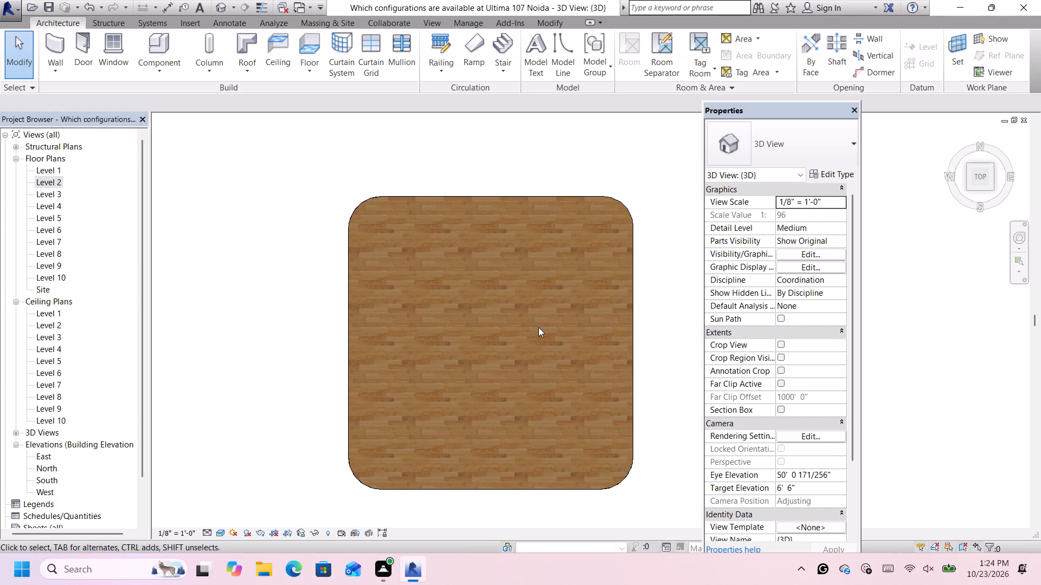
scroll(538, 328, down, 3)
scroll(503, 419, up, 2)
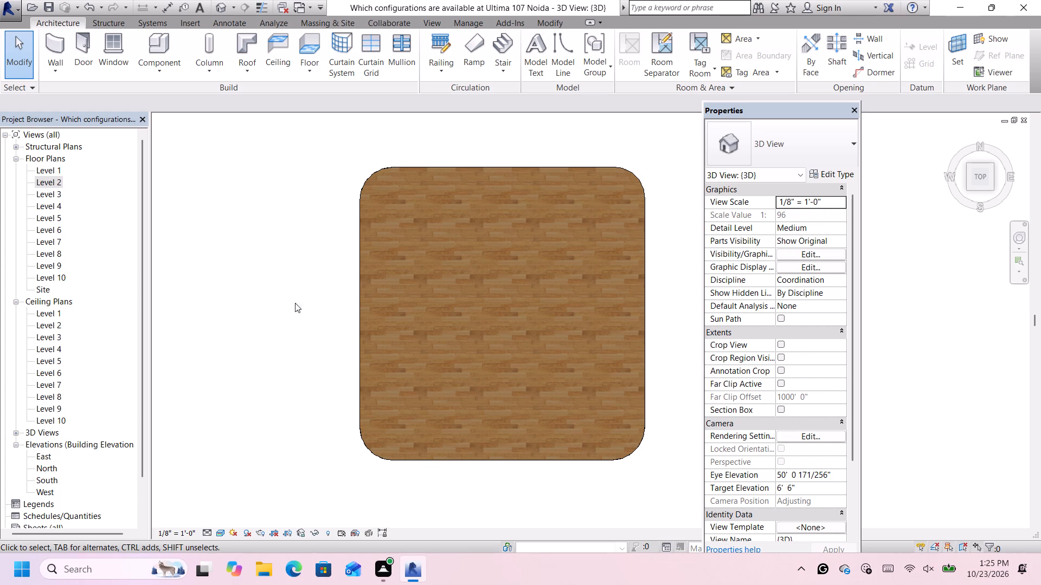
Save the project when starting the Wall command.
click(62, 38)
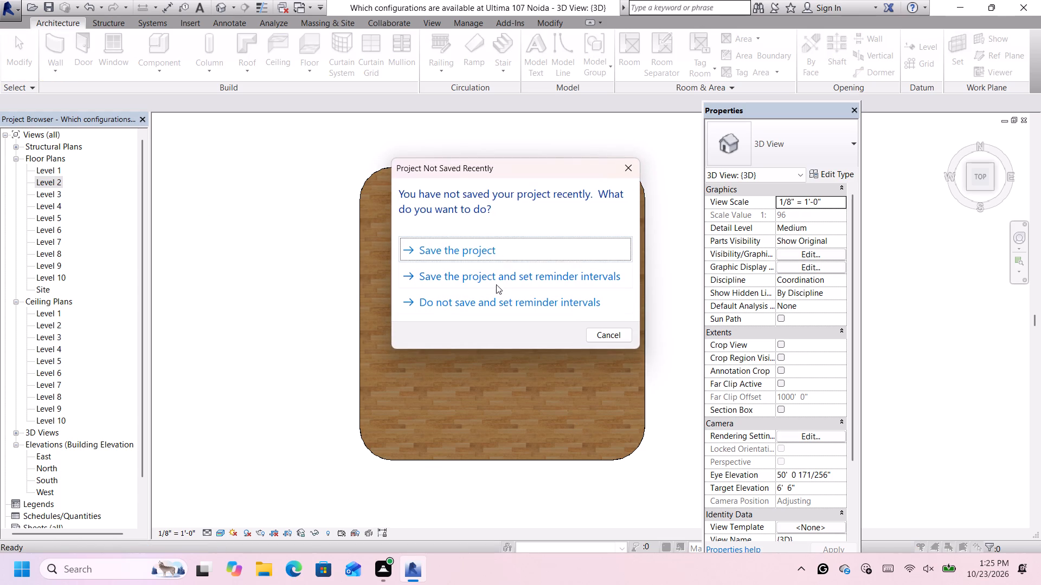
click(528, 248)
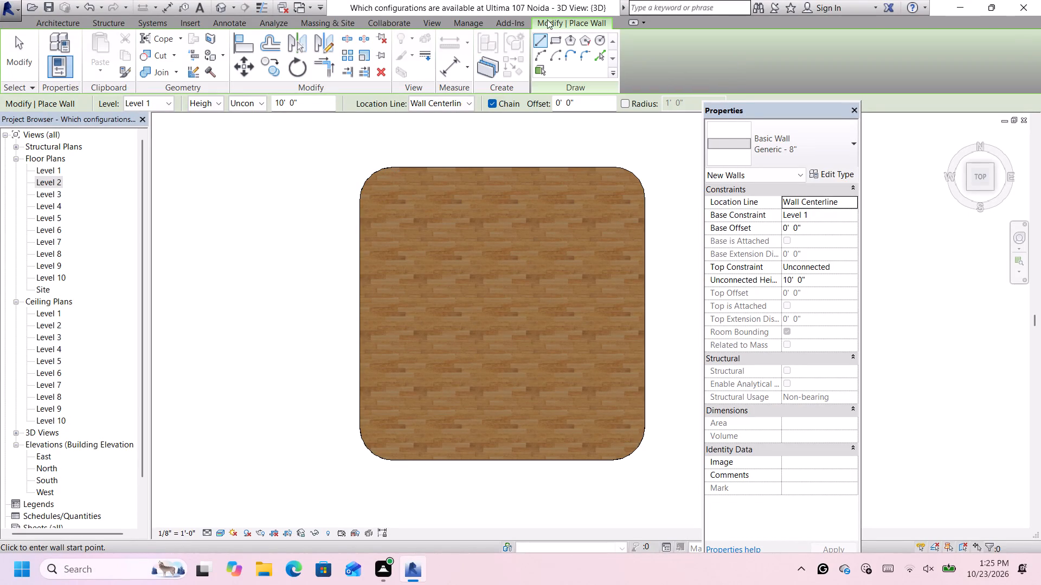
Draw a 50' wide rectangle of Generic - 8" walls on Level 1 over the existing walls and set its north-south dimension to 26'.
click(556, 39)
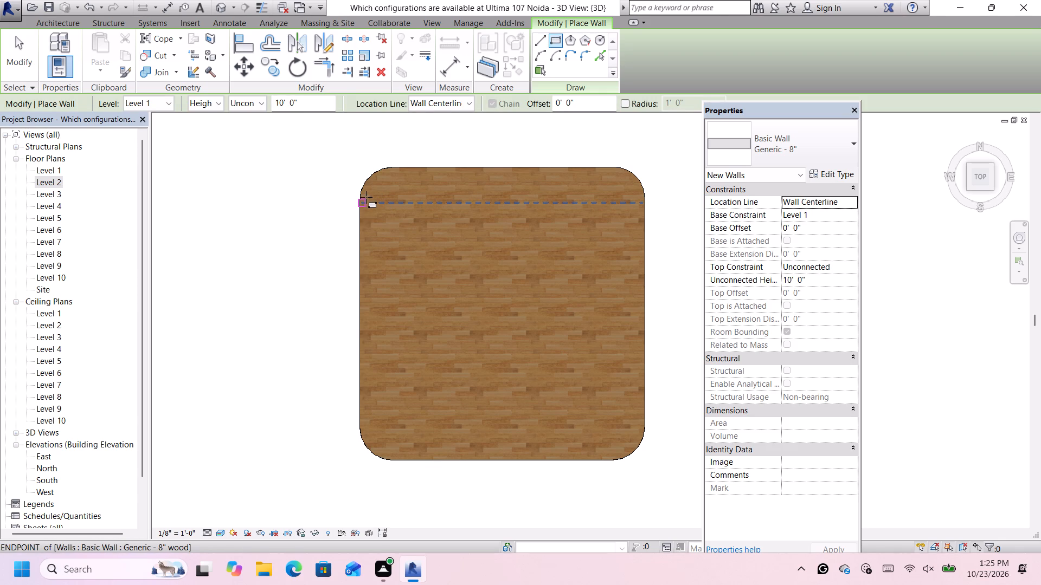
click(361, 201)
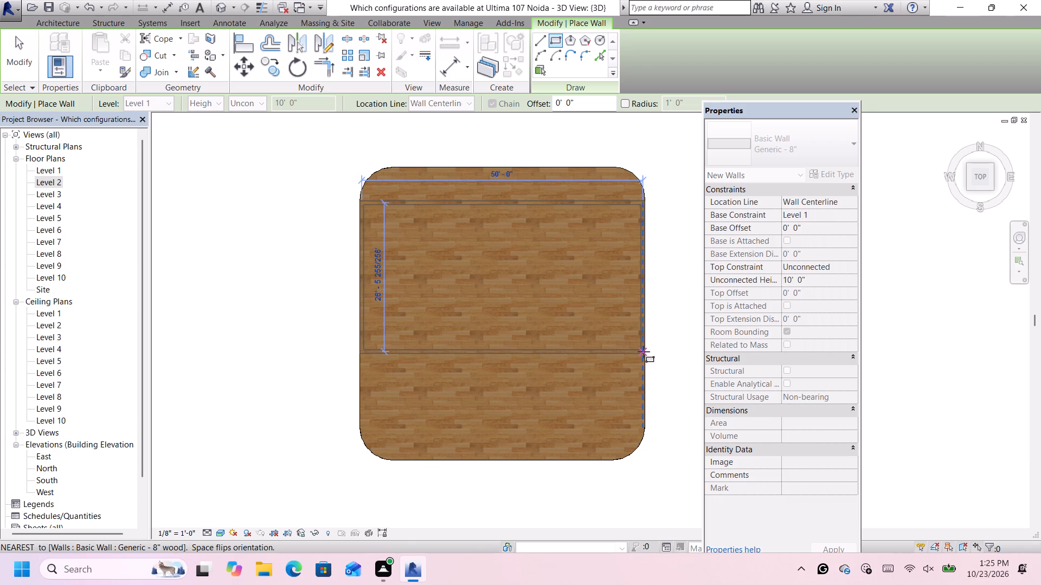
click(644, 352)
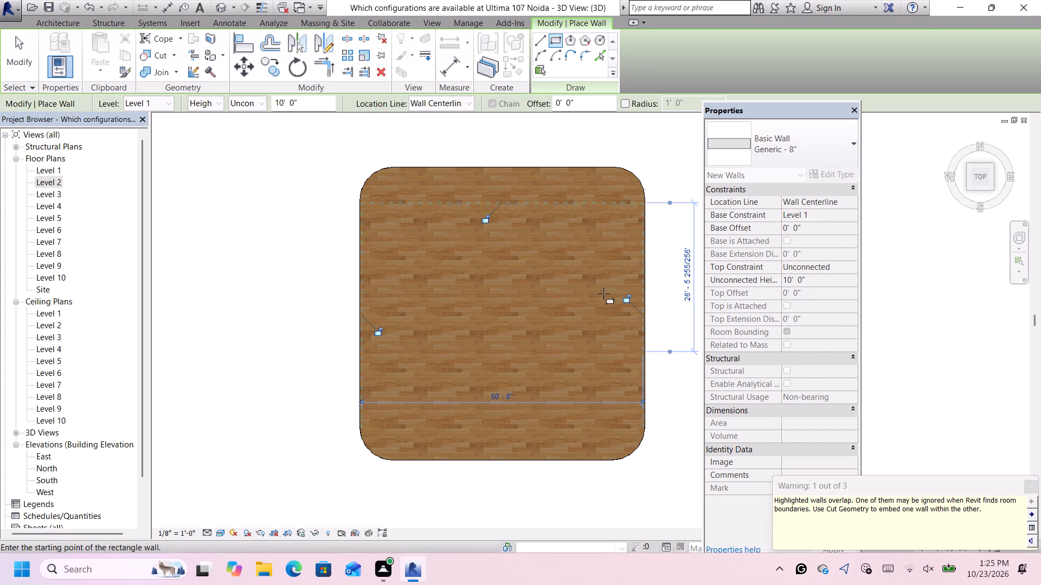
click(682, 276)
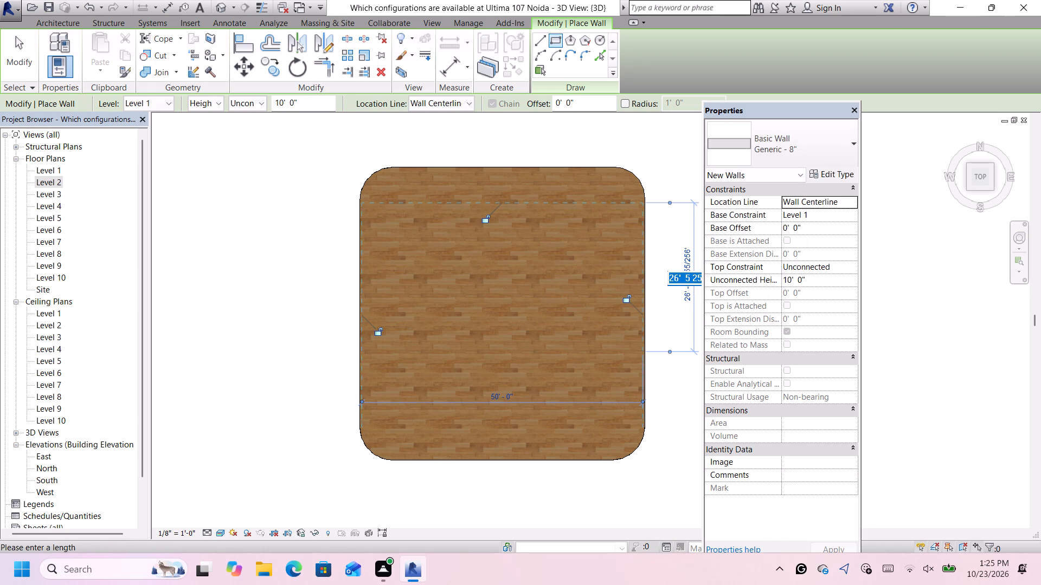
text(26')
key(Return)
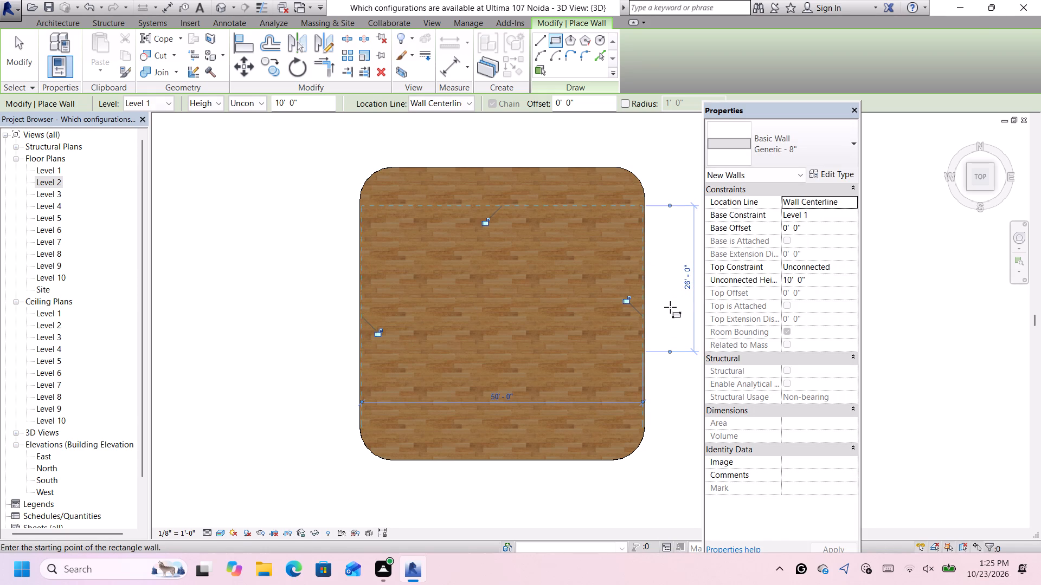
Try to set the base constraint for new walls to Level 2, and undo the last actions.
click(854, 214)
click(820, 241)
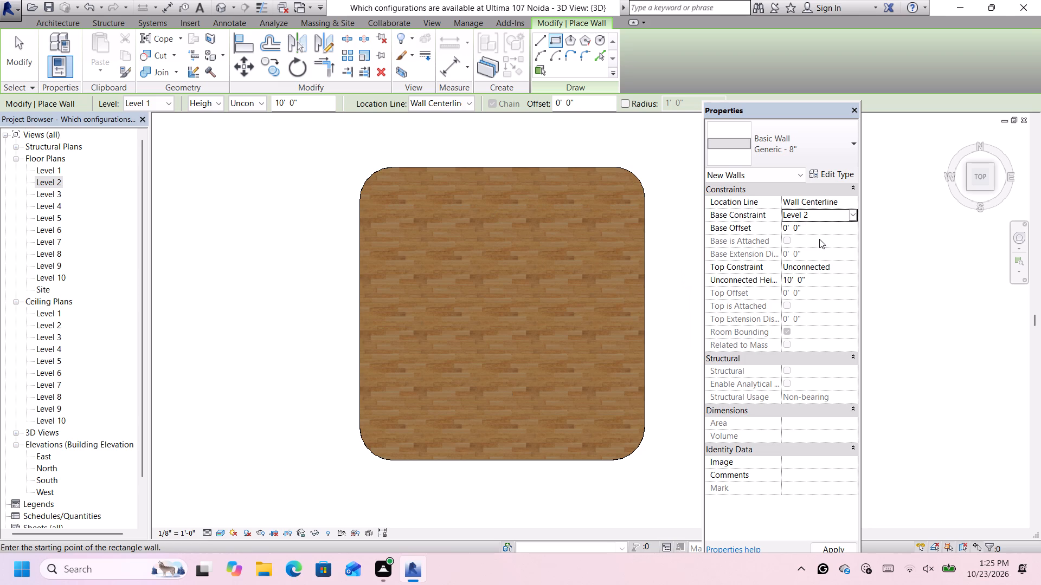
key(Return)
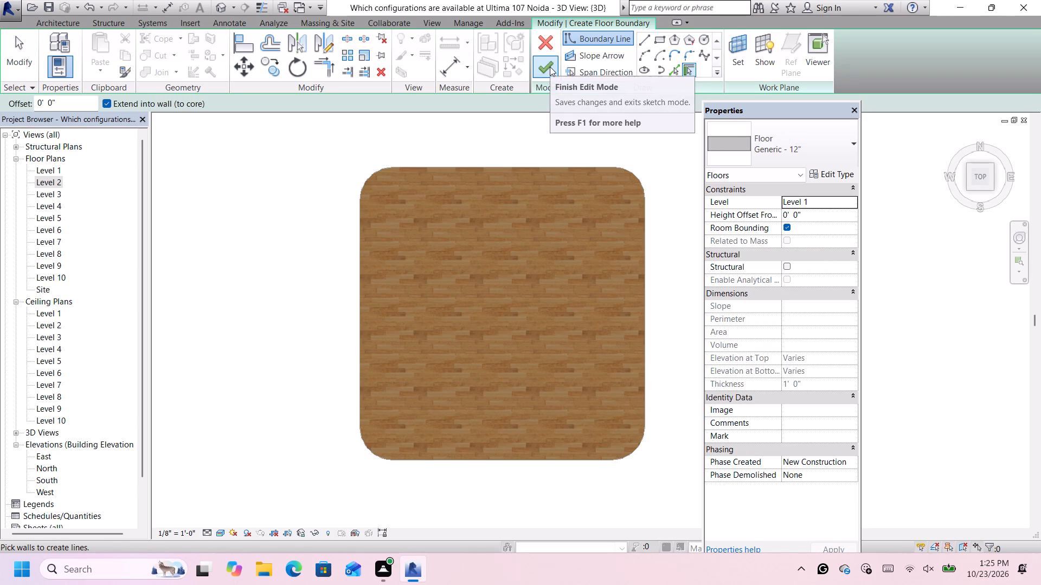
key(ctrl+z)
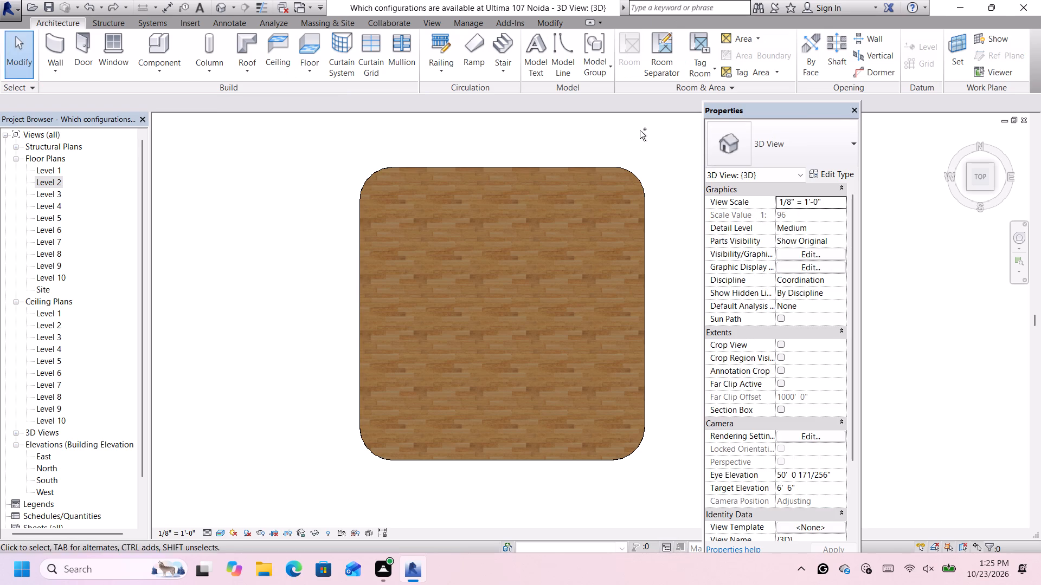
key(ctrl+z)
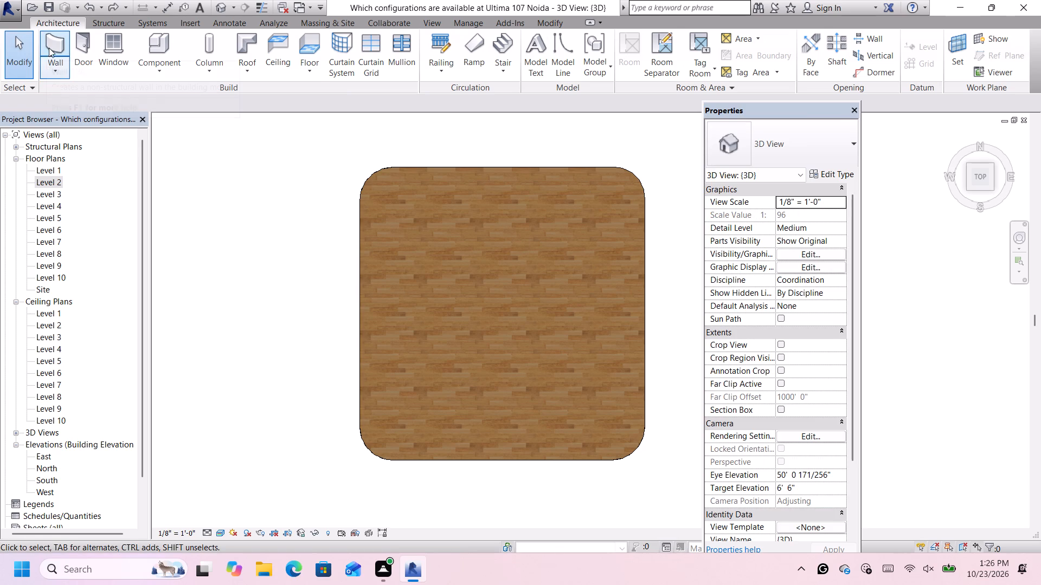
Restart the Wall command in rectangle mode with the base constraint set to Level 2.
click(49, 48)
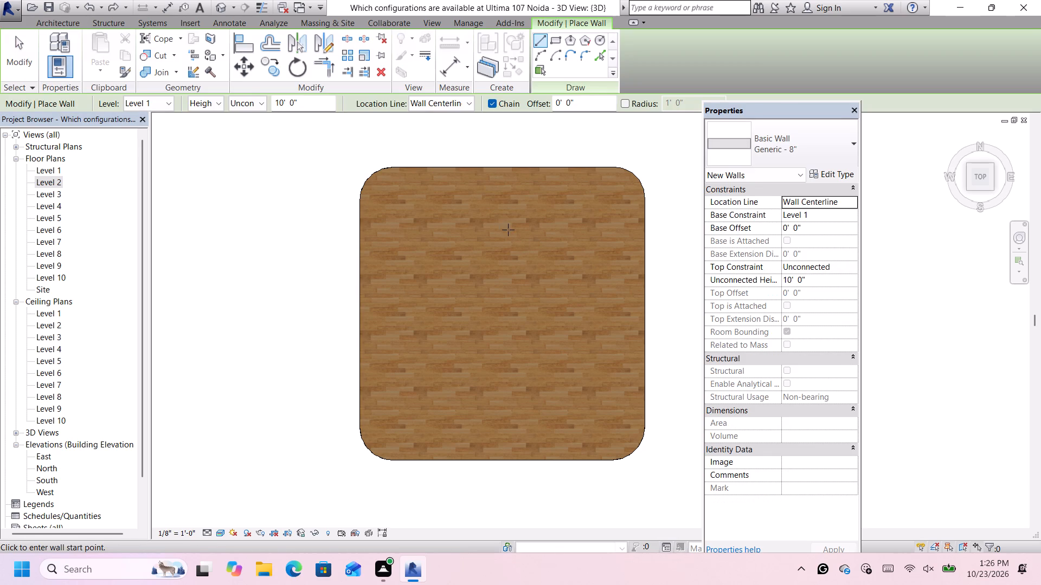
click(556, 36)
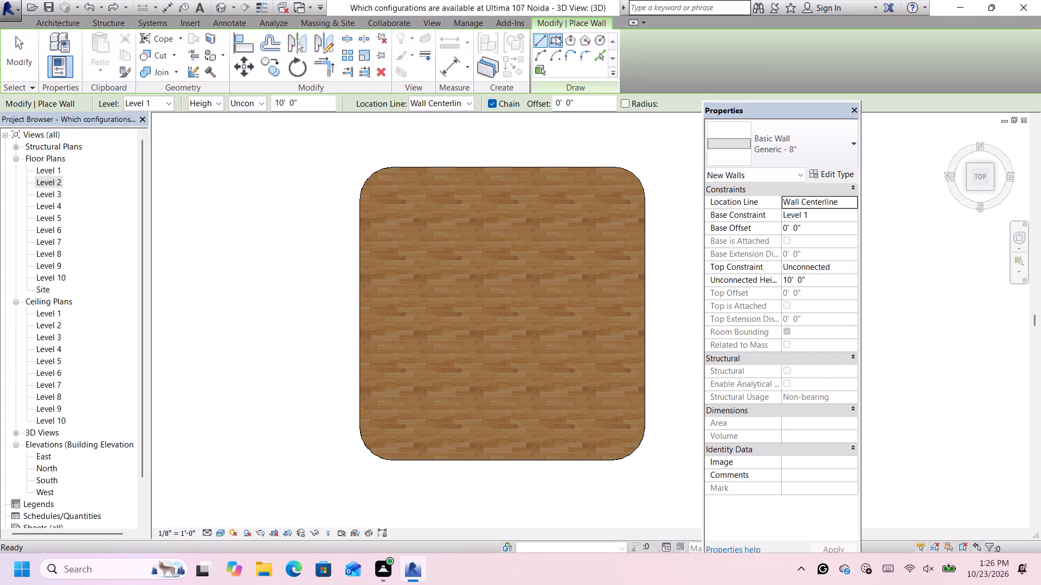
click(845, 215)
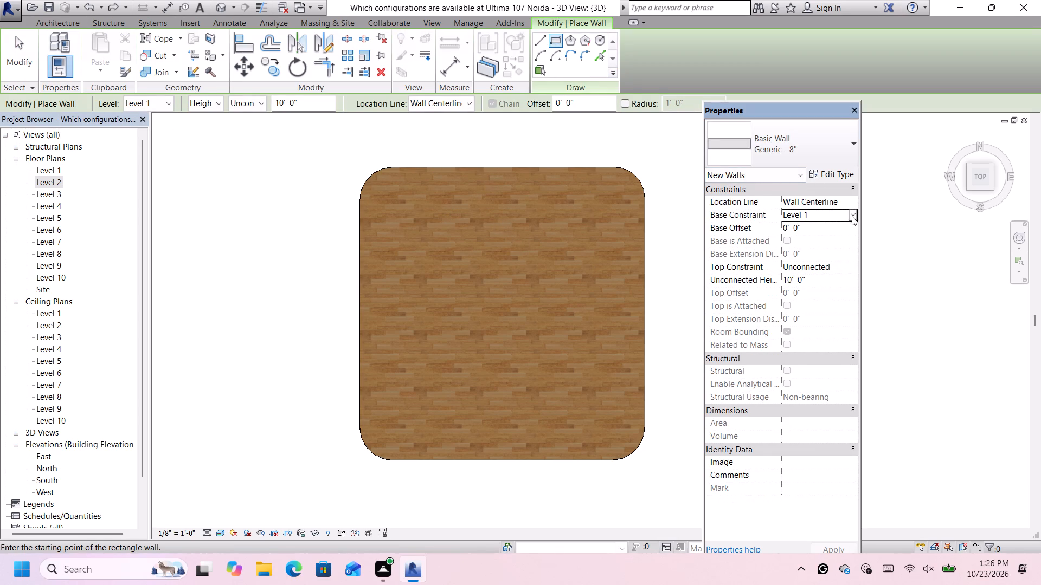
click(852, 216)
click(823, 238)
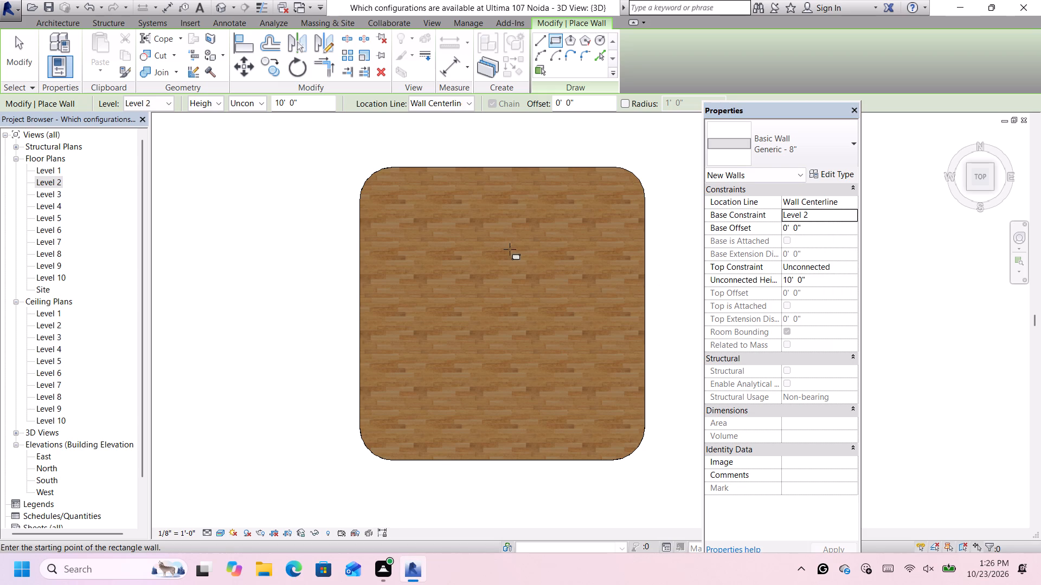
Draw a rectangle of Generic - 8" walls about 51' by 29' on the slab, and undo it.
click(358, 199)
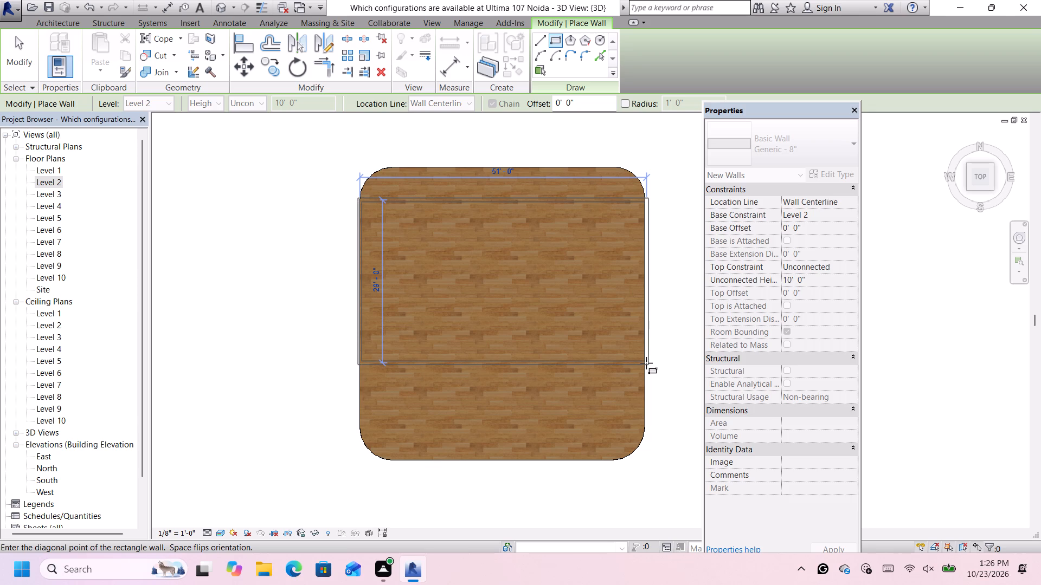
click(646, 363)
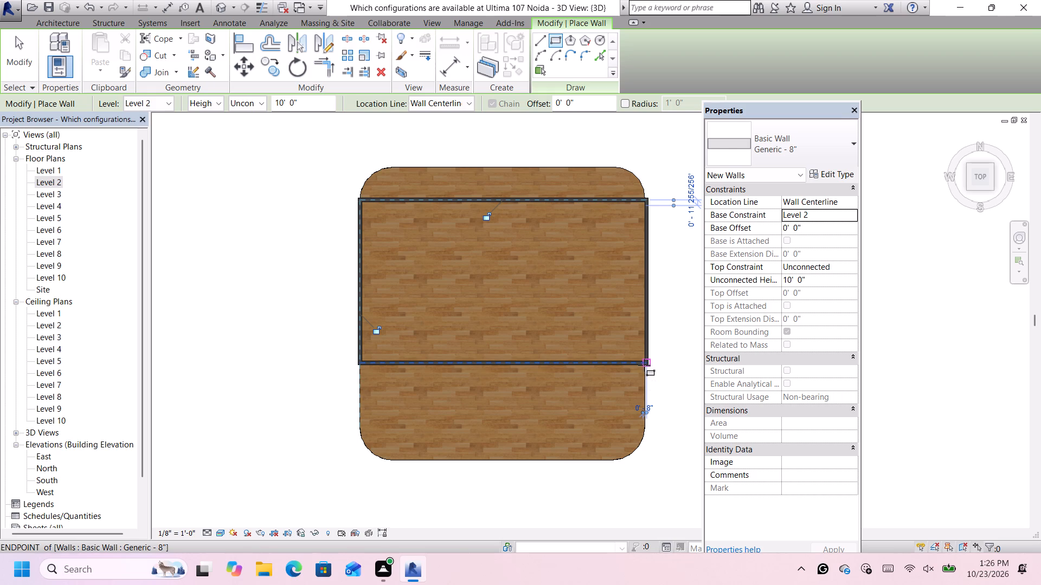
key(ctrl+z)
Draw a rectangle of Generic - 8" wood walls on Level 2, about 50'-4" by 26'-4", over the slab.
click(777, 138)
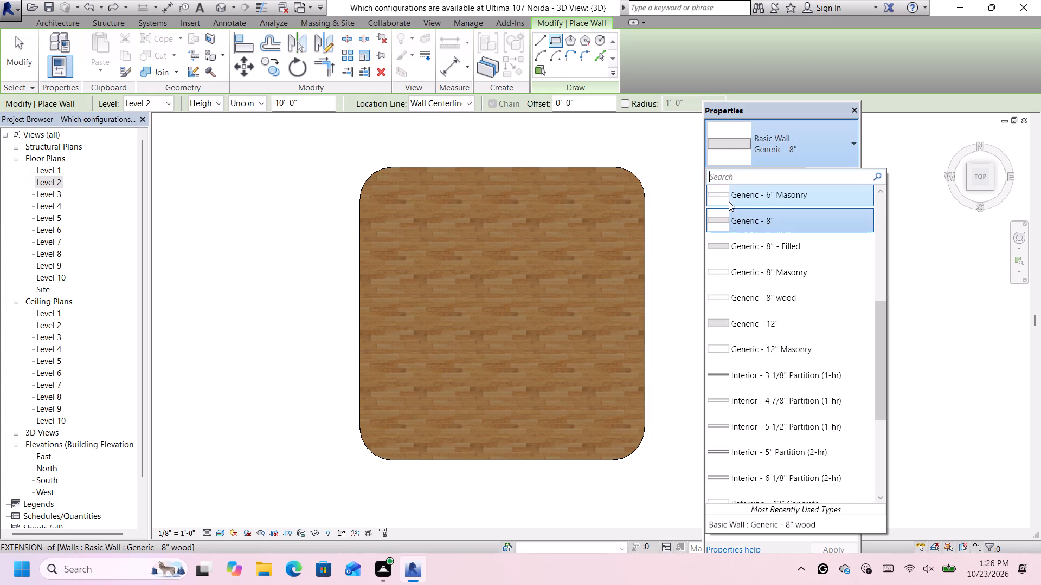
scroll(770, 256, up, 1)
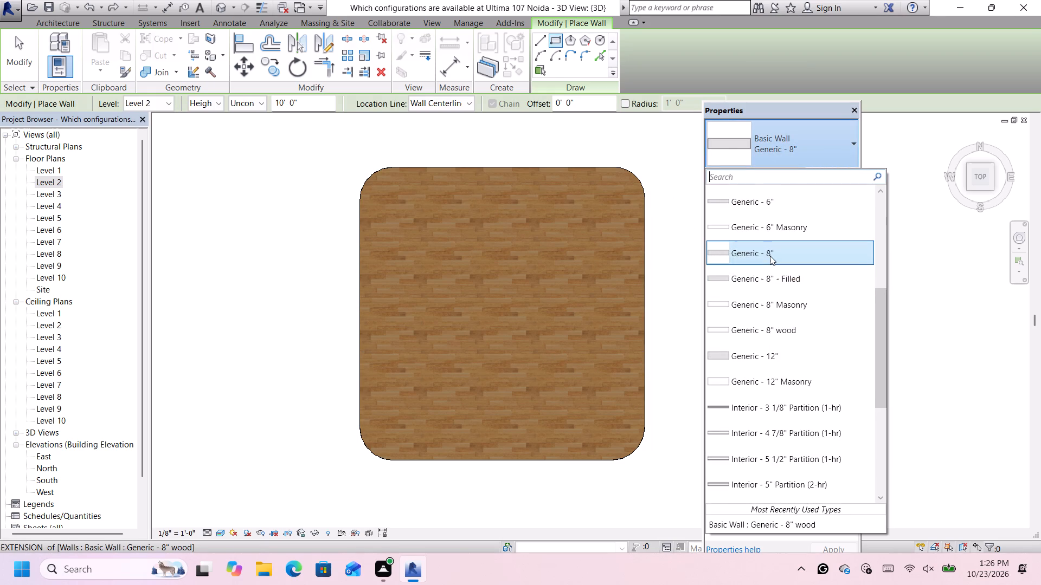
scroll(770, 255, up, 2)
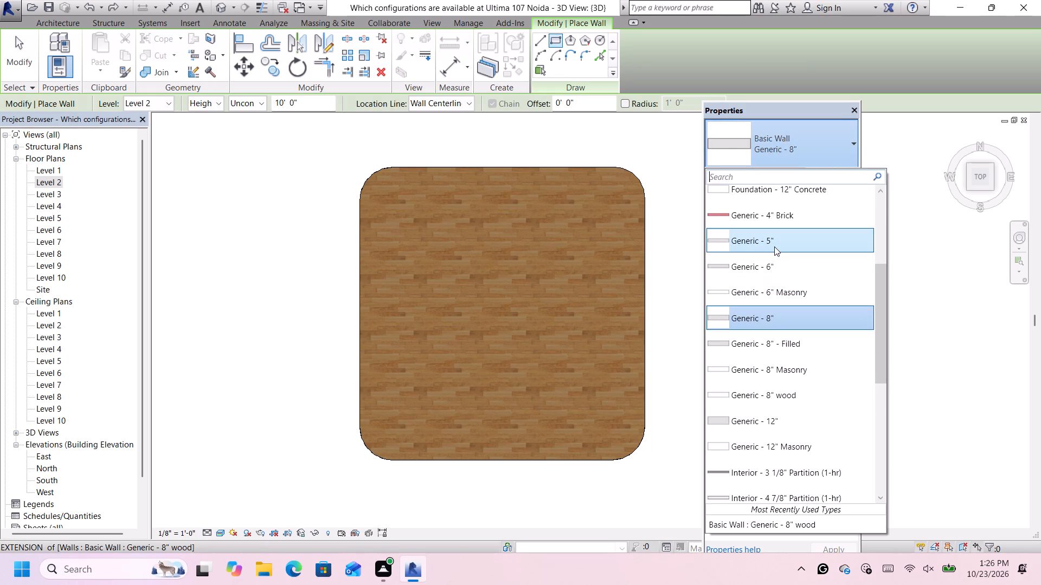
click(750, 403)
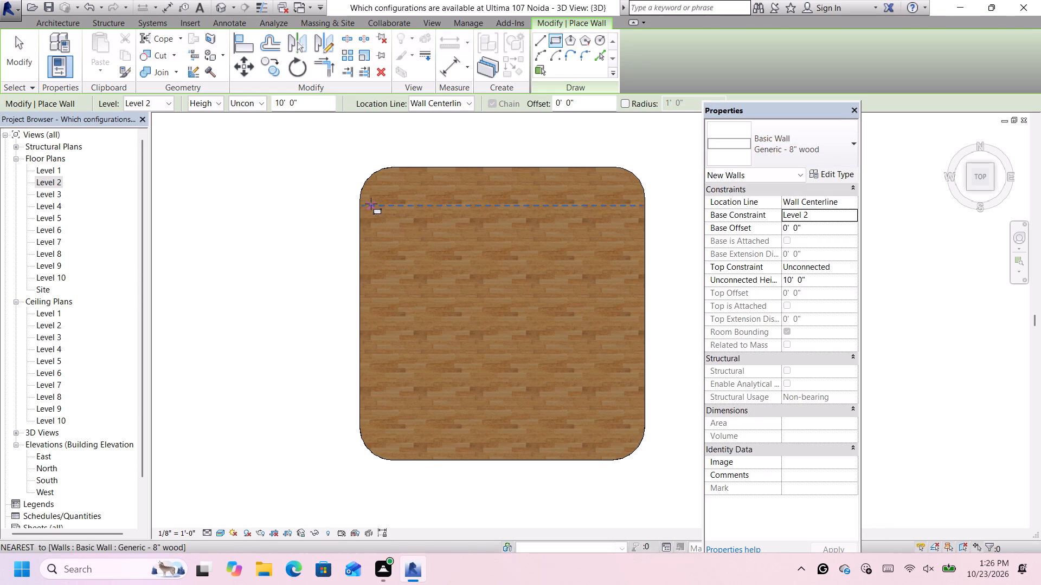
click(364, 205)
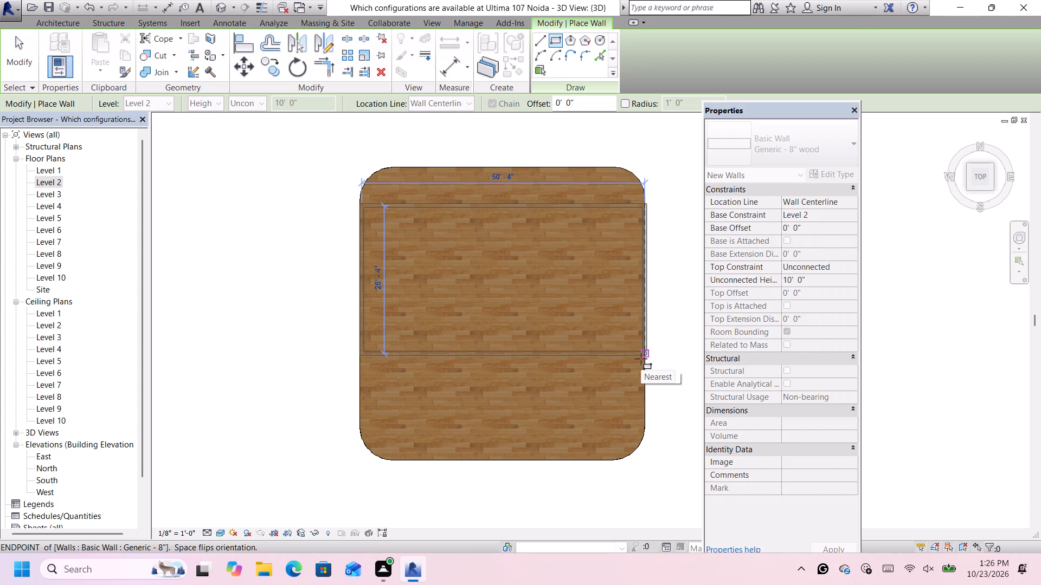
scroll(641, 359, up, 2)
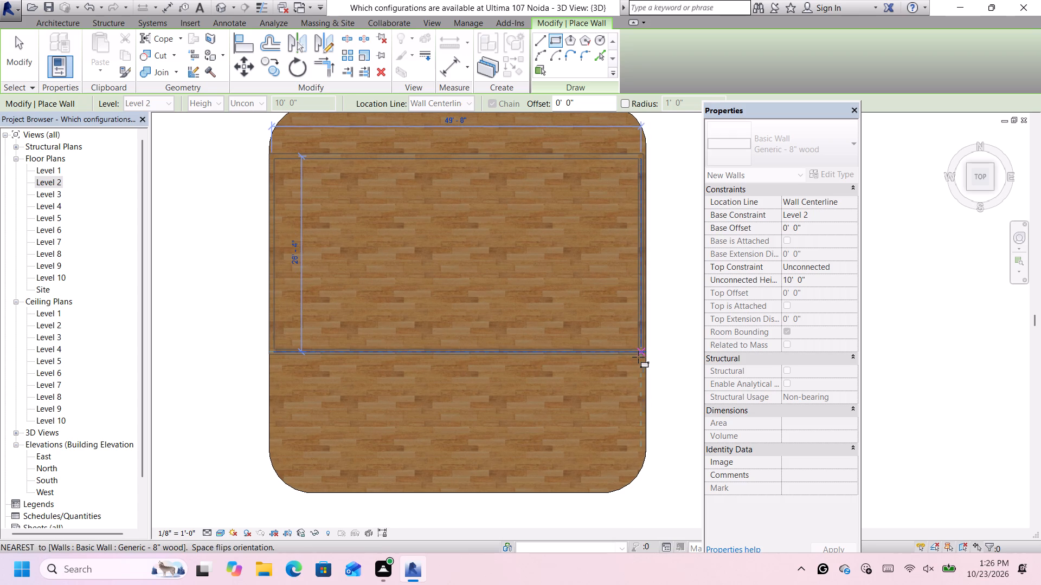
scroll(642, 356, up, 1)
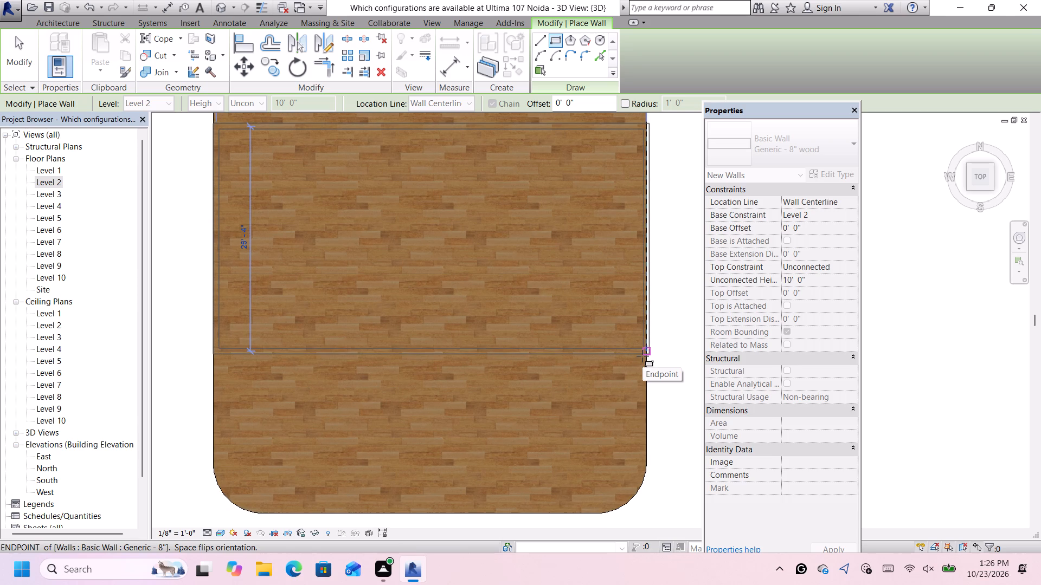
click(642, 356)
scroll(642, 362, down, 6)
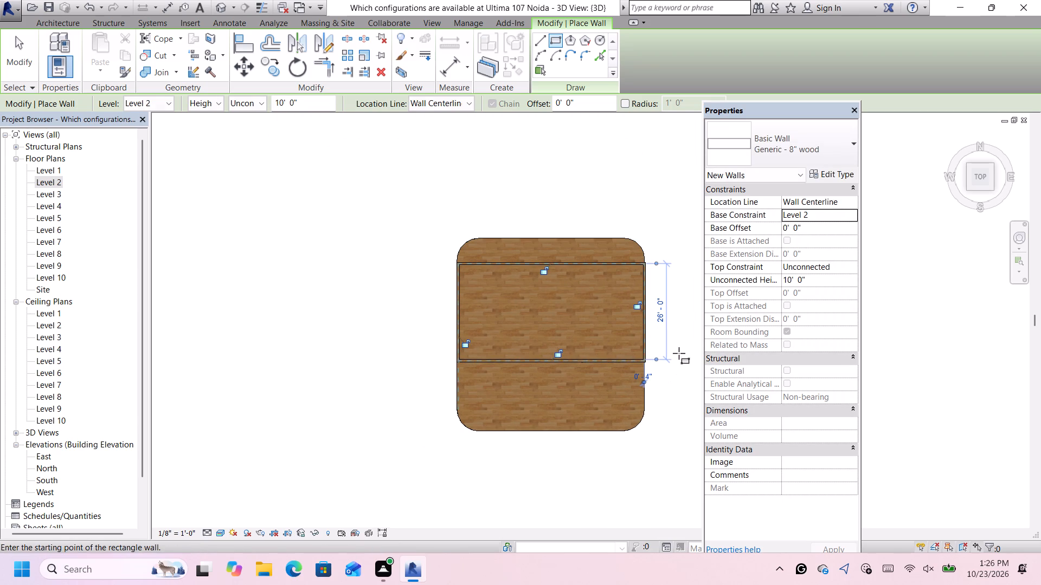
key(space)
scroll(674, 352, up, 2)
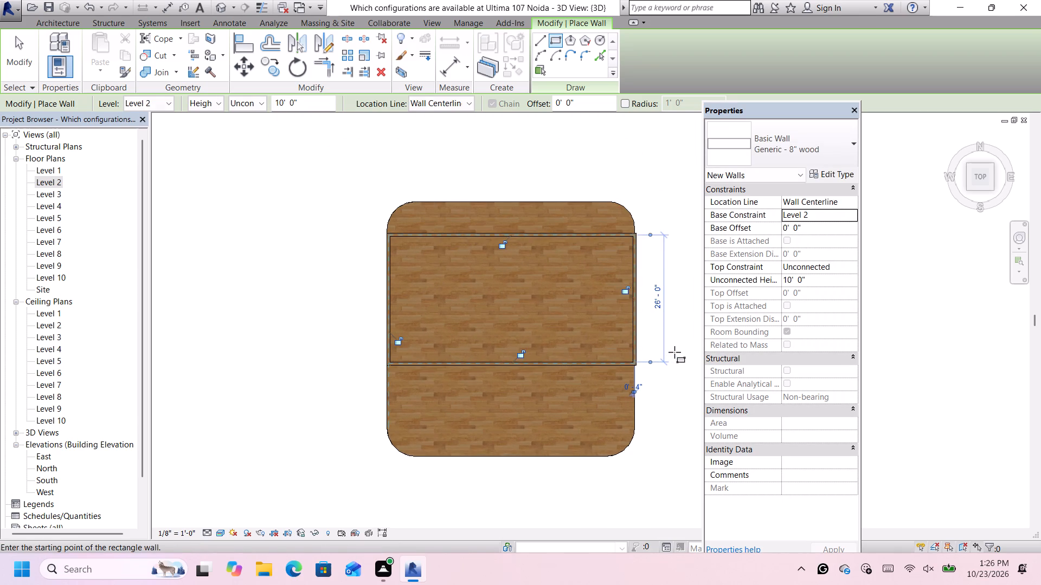
scroll(674, 352, up, 2)
key(space)
key(Escape)
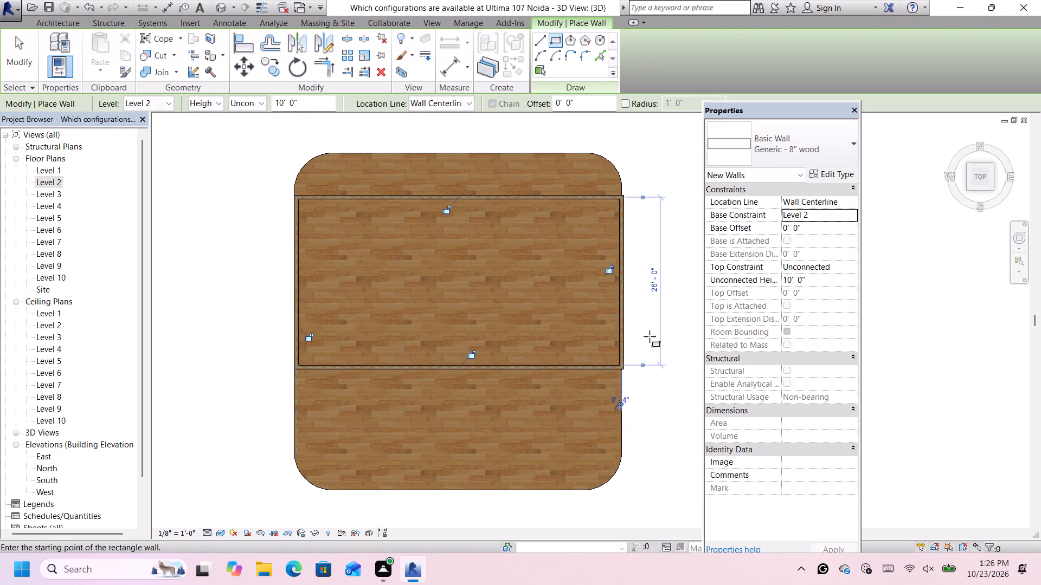
key(Escape)
Nudge the Level 2 rectangle's east wall inward to line up with the slab's east edge.
click(622, 332)
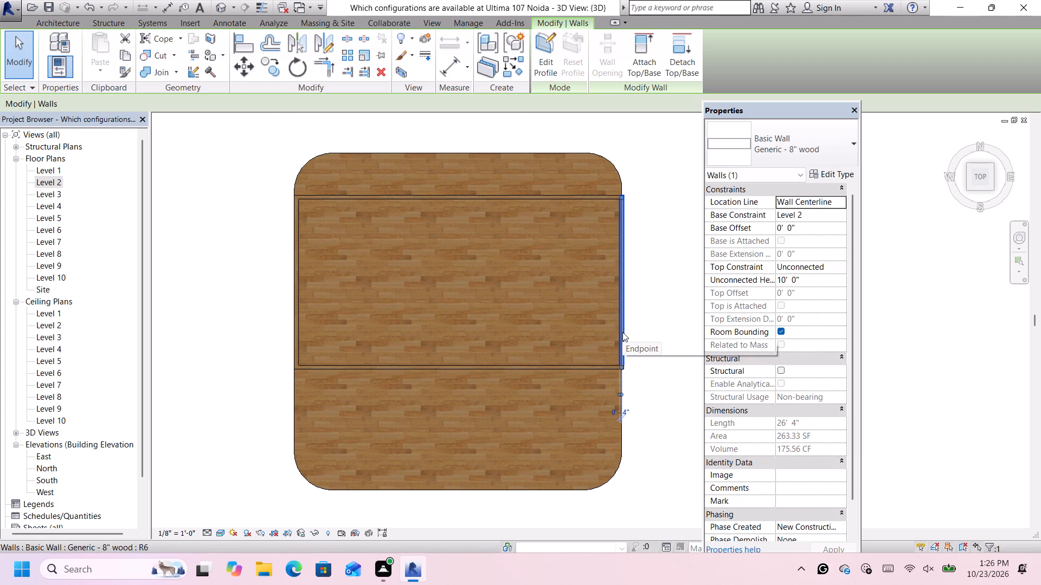
key(Left)
scroll(637, 301, up, 8)
scroll(613, 421, up, 4)
key(Right)
scroll(613, 418, down, 2)
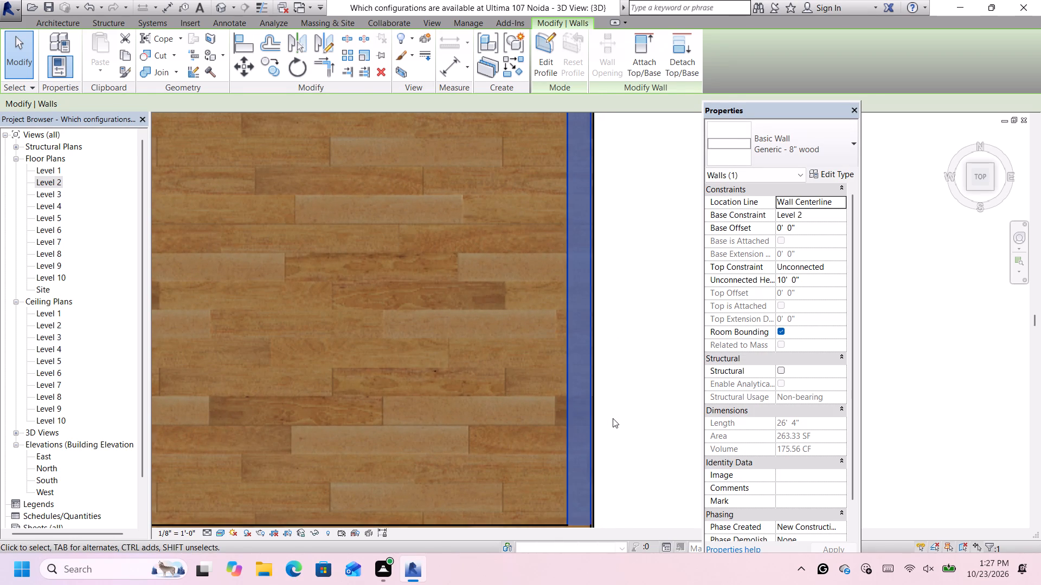
Nudge the Level 2 rectangle's east wall slightly outward to meet the slab's east edge.
scroll(613, 418, down, 2)
scroll(612, 426, up, 5)
key(Right)
scroll(610, 434, down, 5)
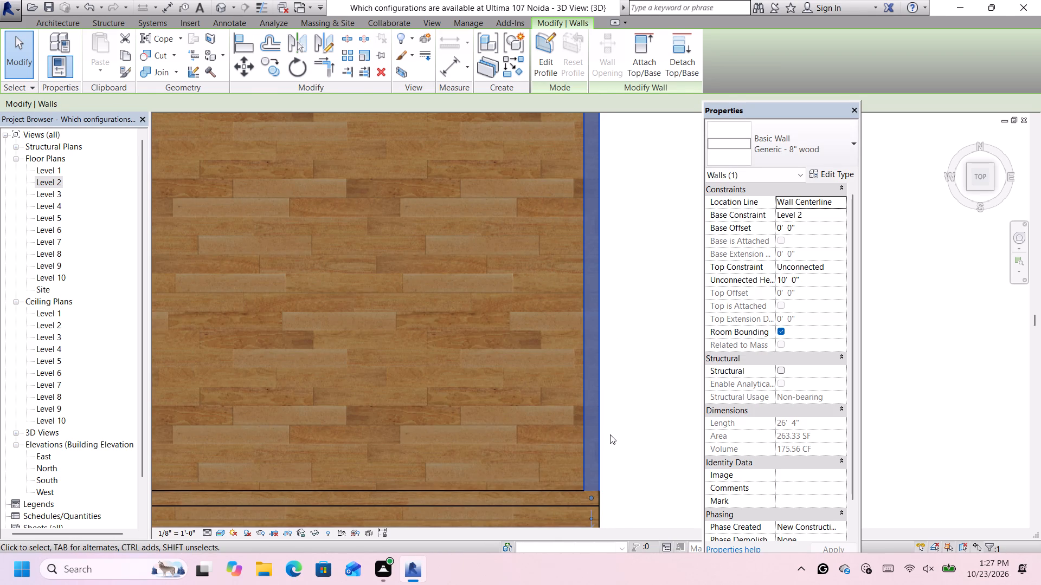
click(613, 432)
Set the base offset of all four Level 2 wood walls to 3' so they start on top of the slab.
scroll(614, 431, down, 5)
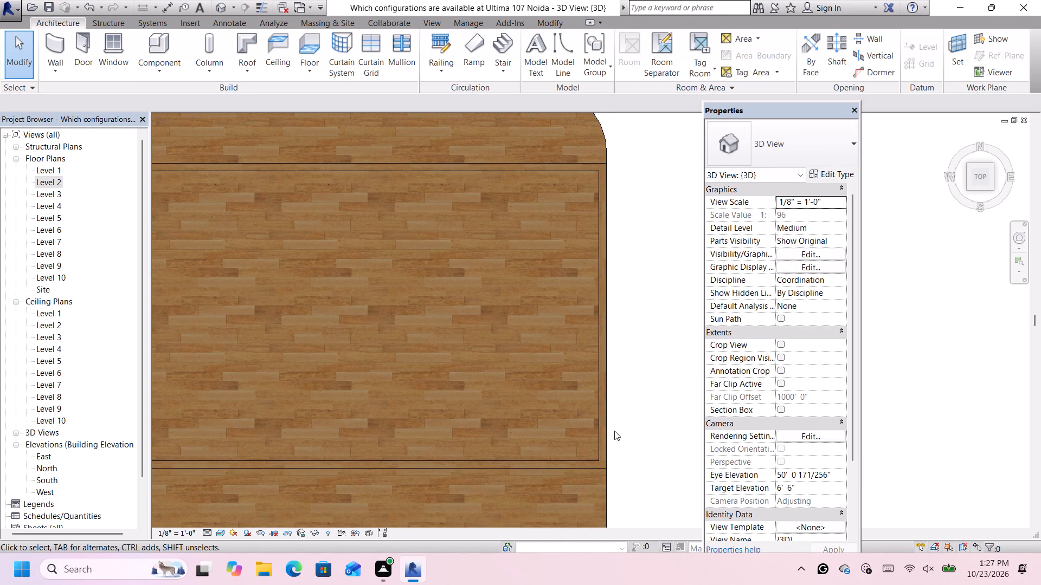
scroll(619, 426, down, 3)
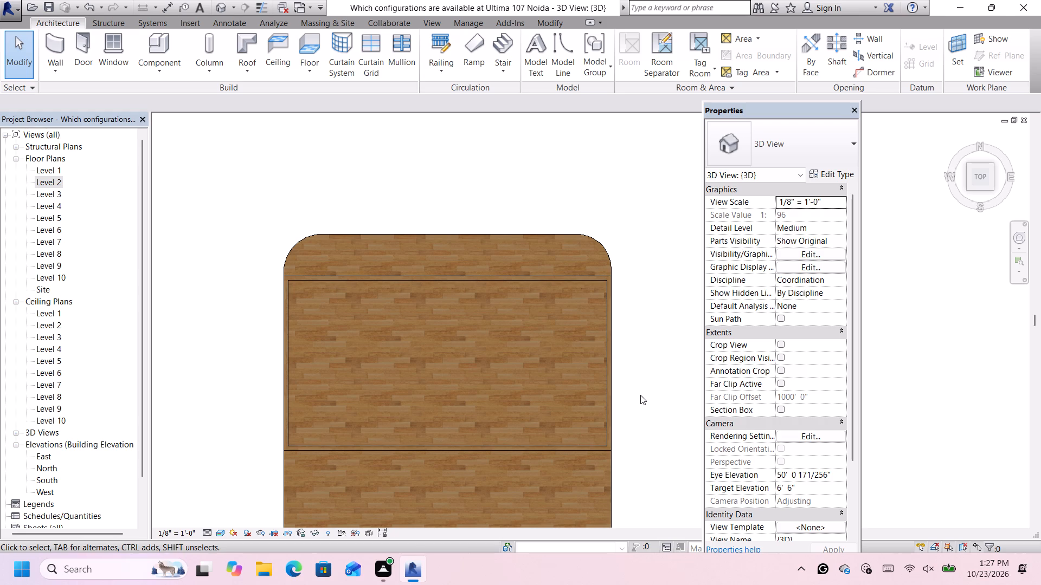
scroll(633, 395, down, 1)
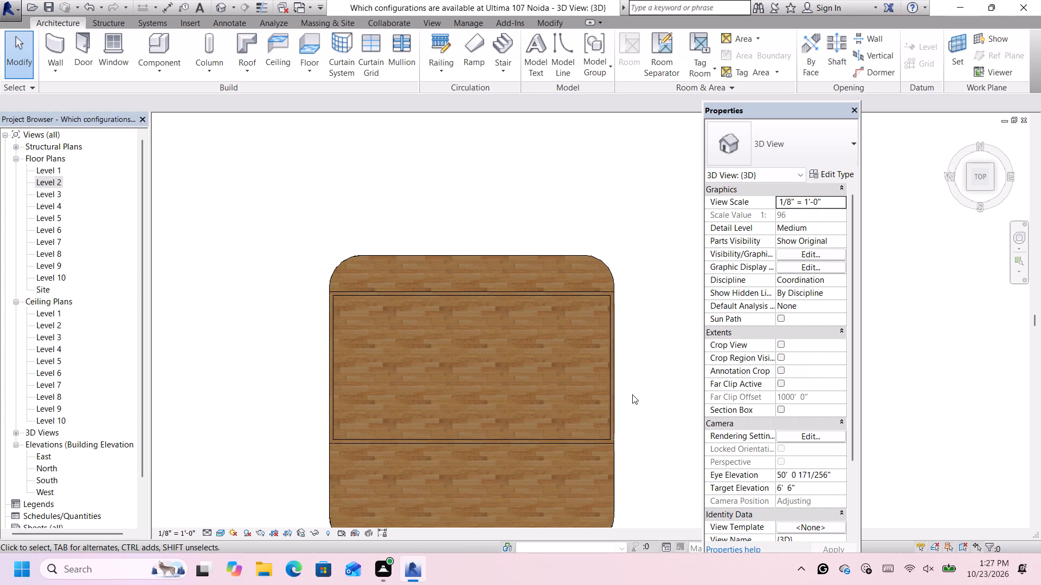
scroll(609, 352, down, 4)
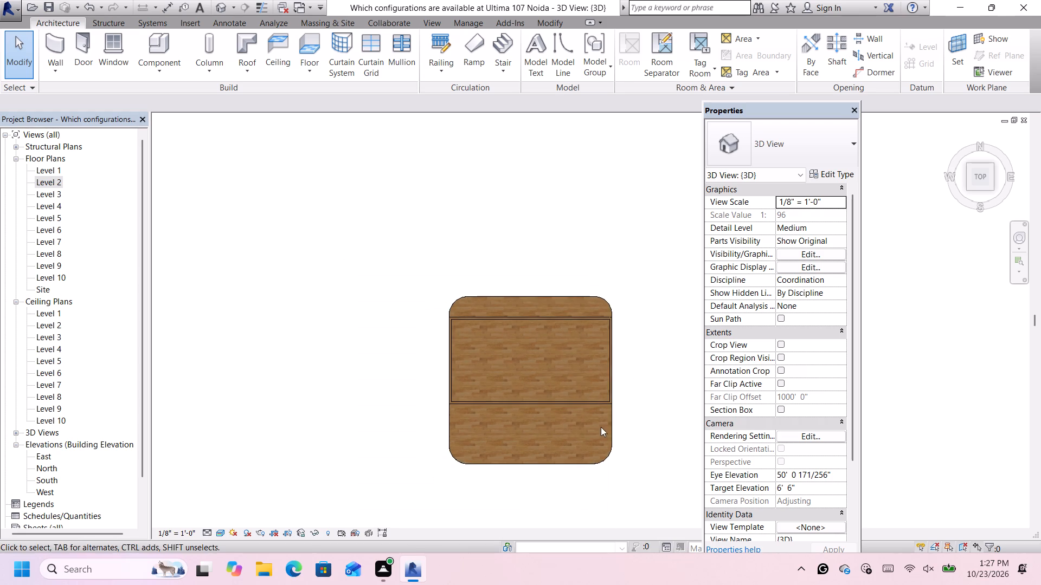
scroll(601, 427, up, 1)
click(969, 190)
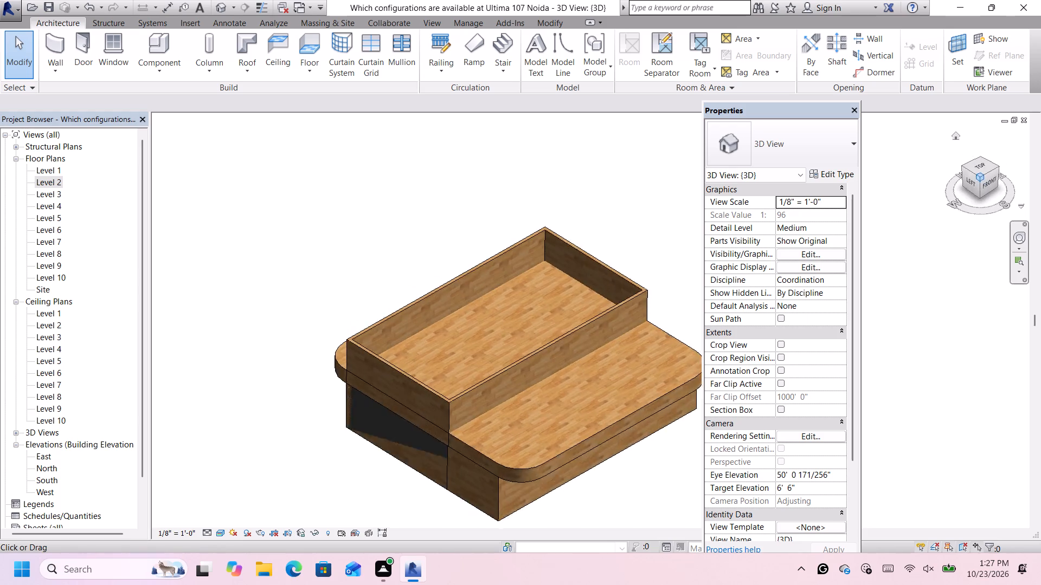
click(988, 184)
scroll(486, 333, down, 5)
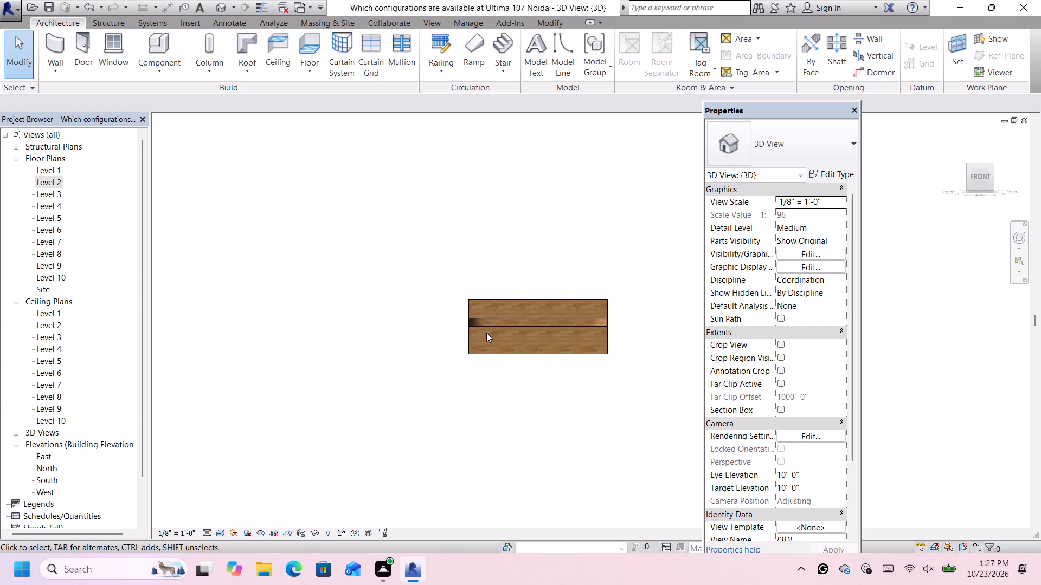
scroll(486, 333, down, 1)
scroll(557, 302, up, 6)
drag(635, 288, 422, 316)
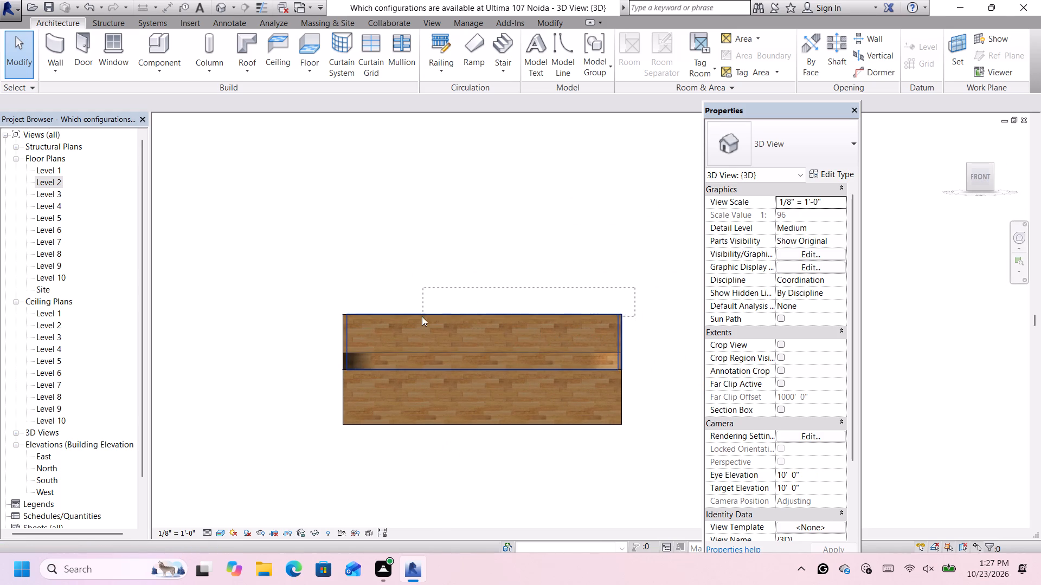
drag(422, 316, 285, 336)
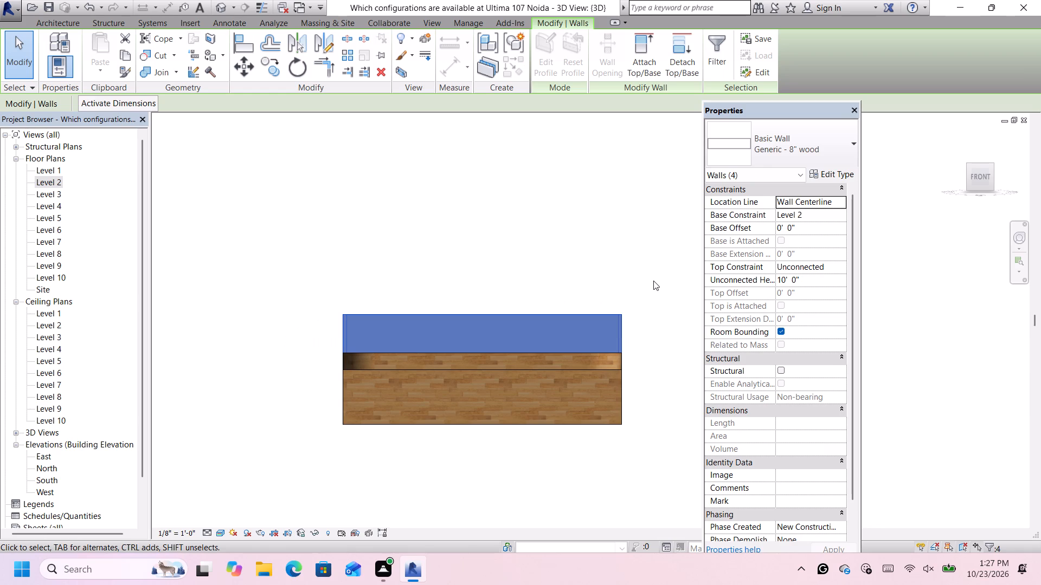
scroll(653, 281, up, 2)
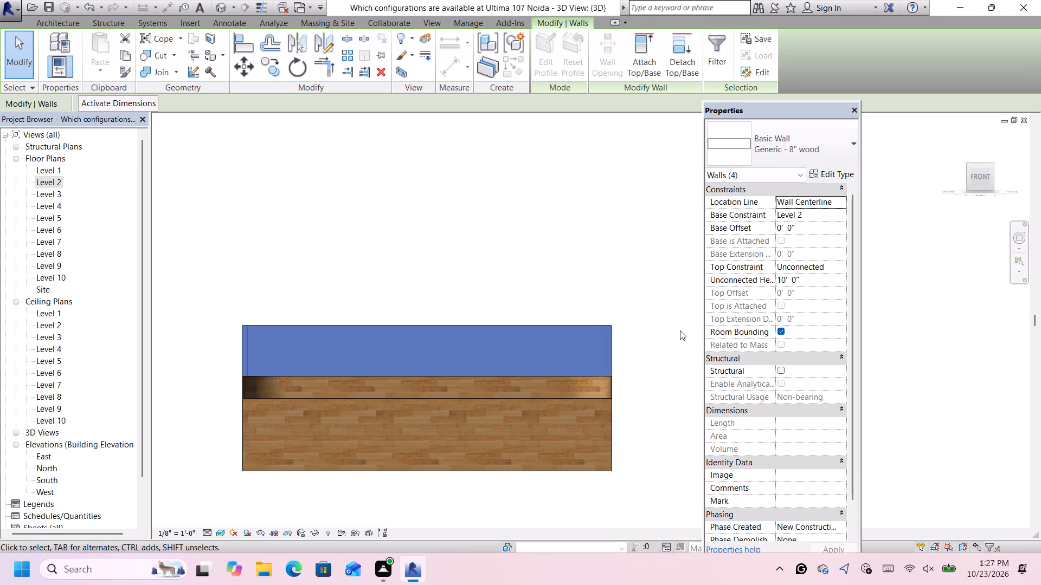
click(825, 225)
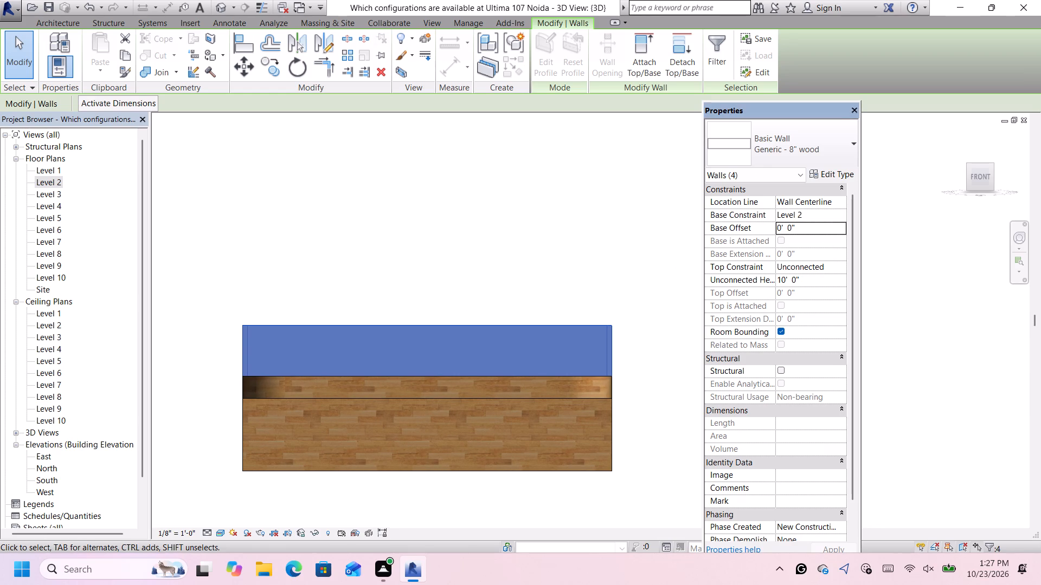
key(BackSpace)
text(3')
key(Return)
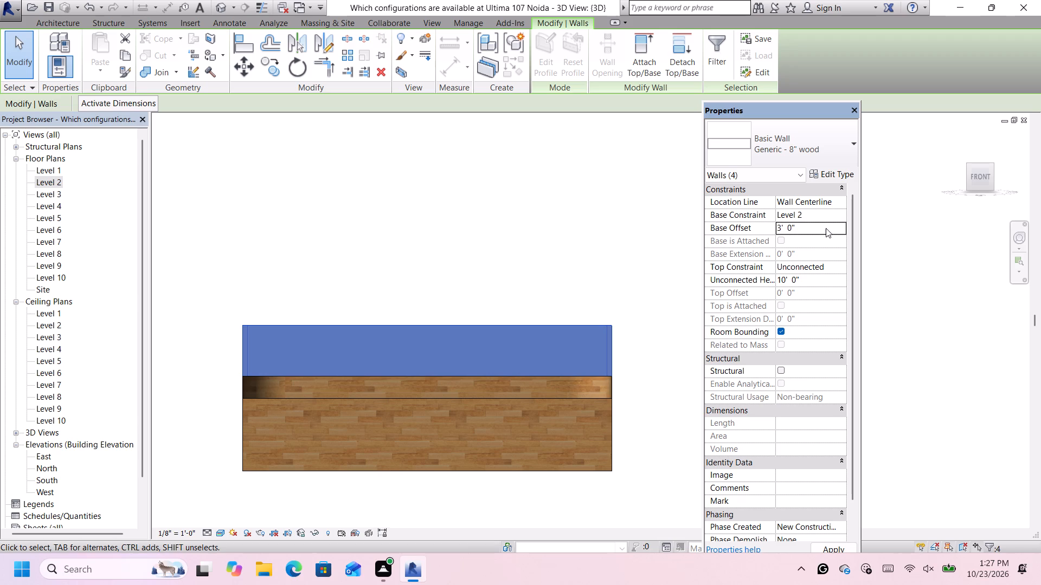
key(Return)
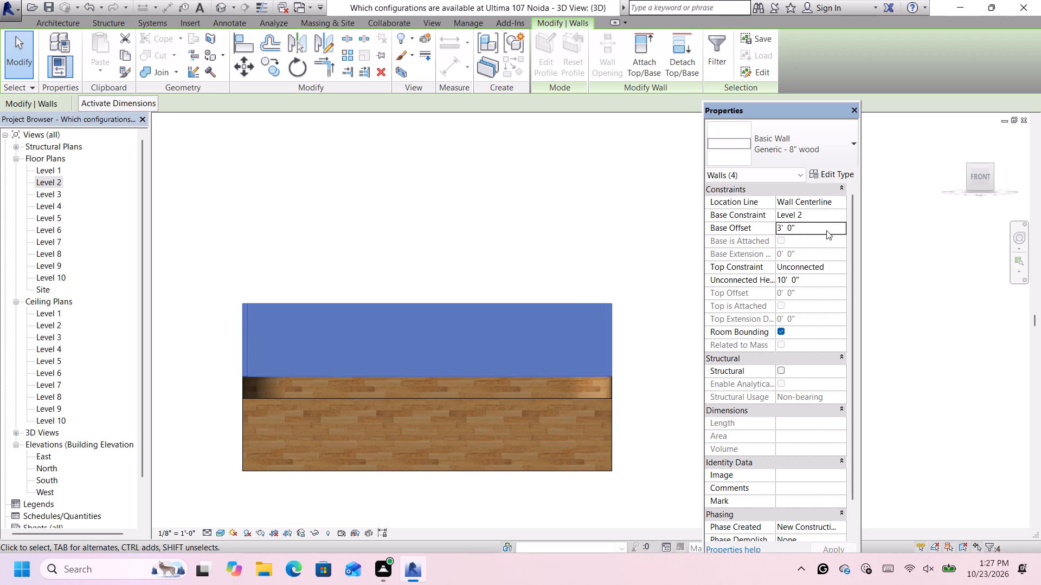
click(629, 306)
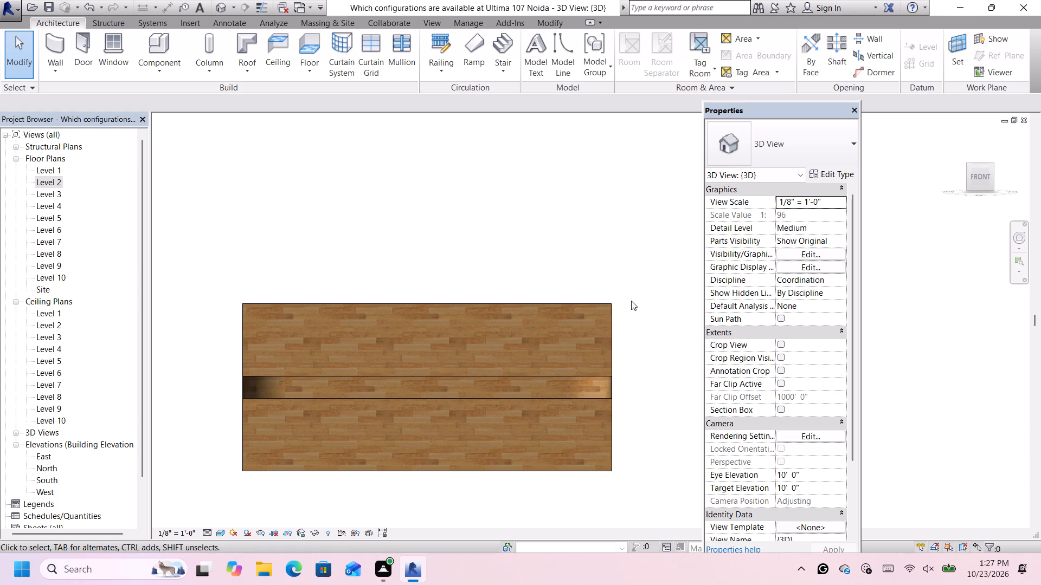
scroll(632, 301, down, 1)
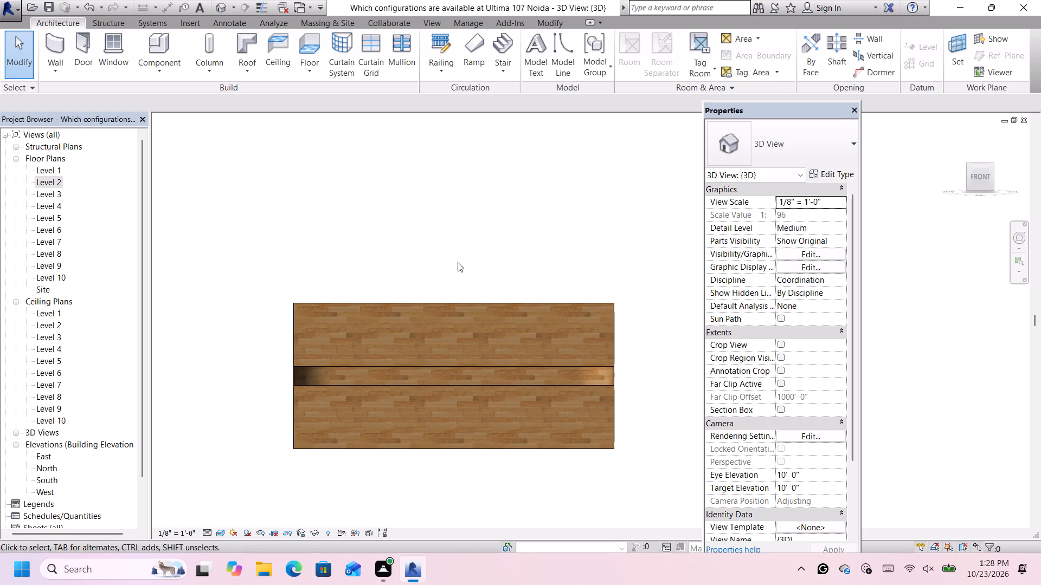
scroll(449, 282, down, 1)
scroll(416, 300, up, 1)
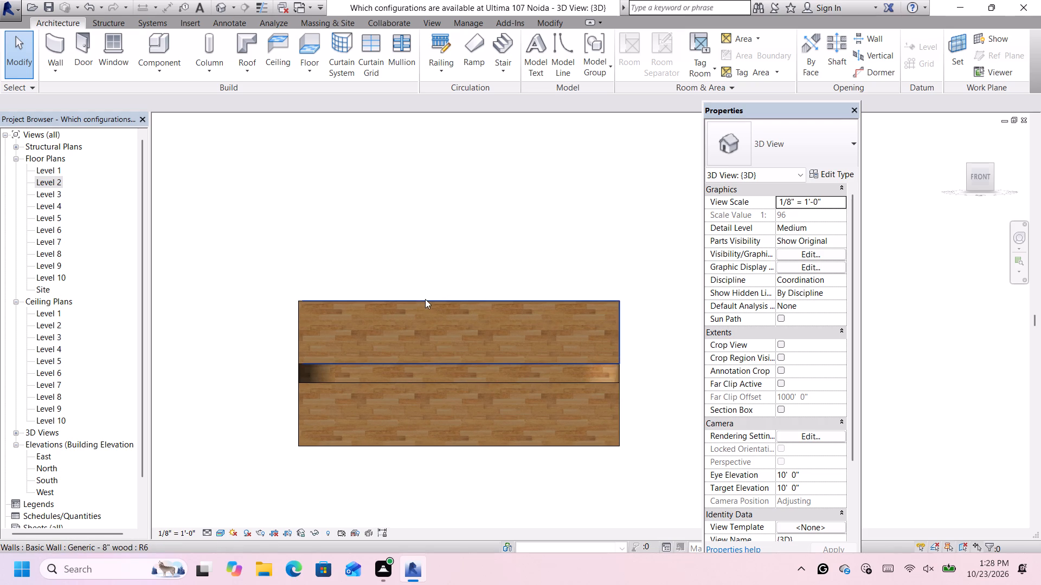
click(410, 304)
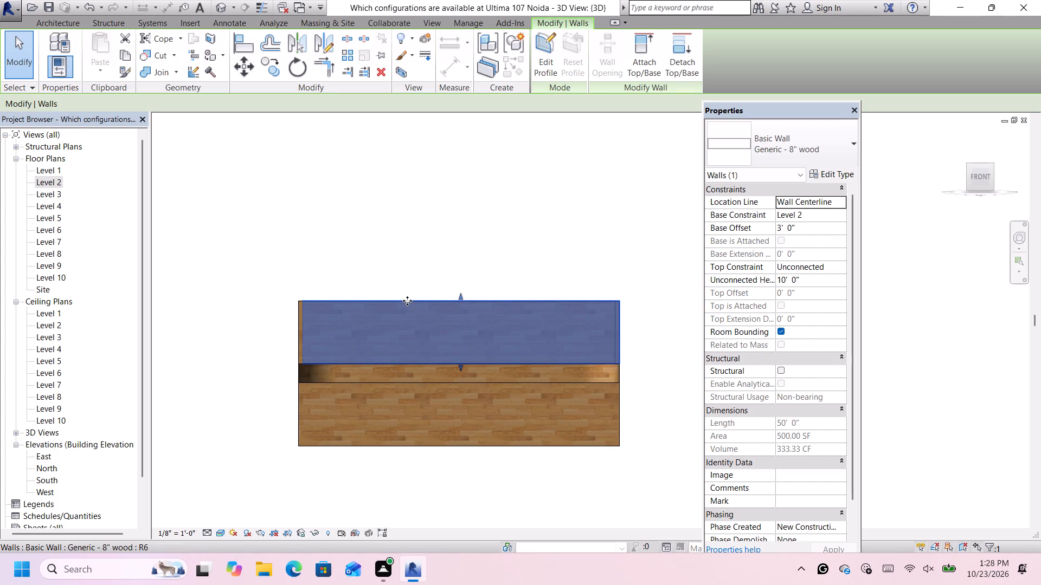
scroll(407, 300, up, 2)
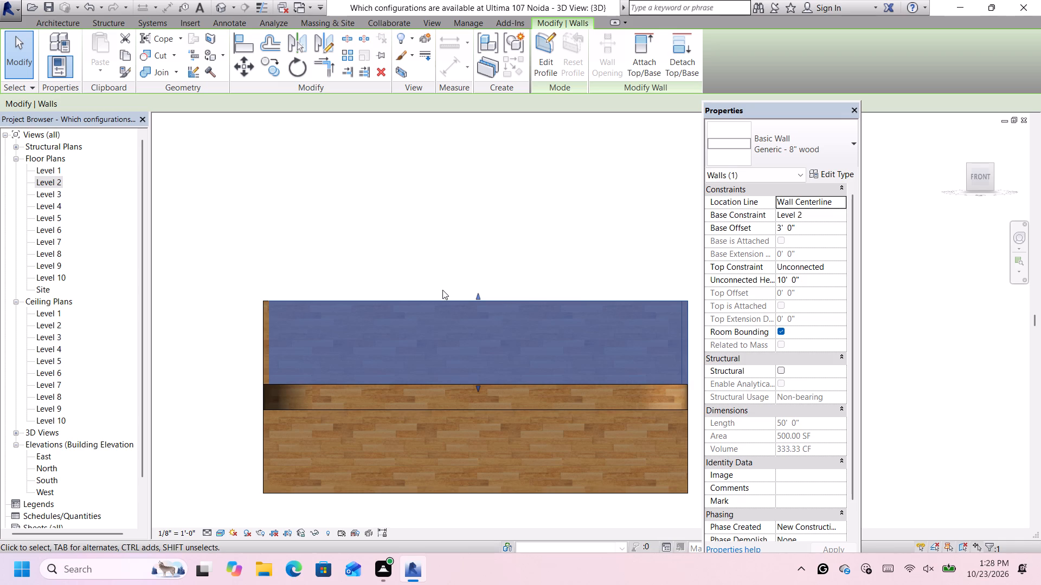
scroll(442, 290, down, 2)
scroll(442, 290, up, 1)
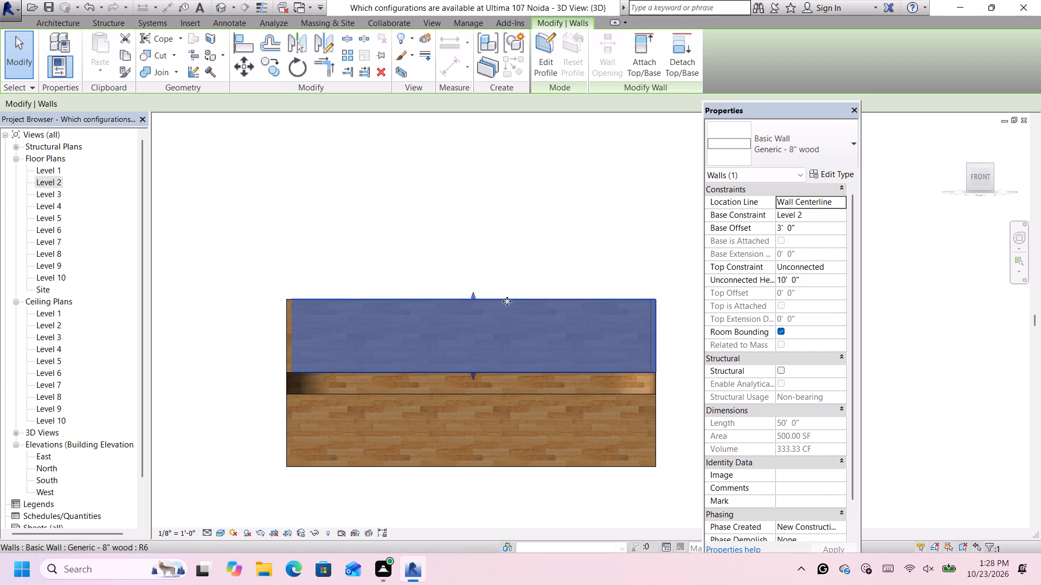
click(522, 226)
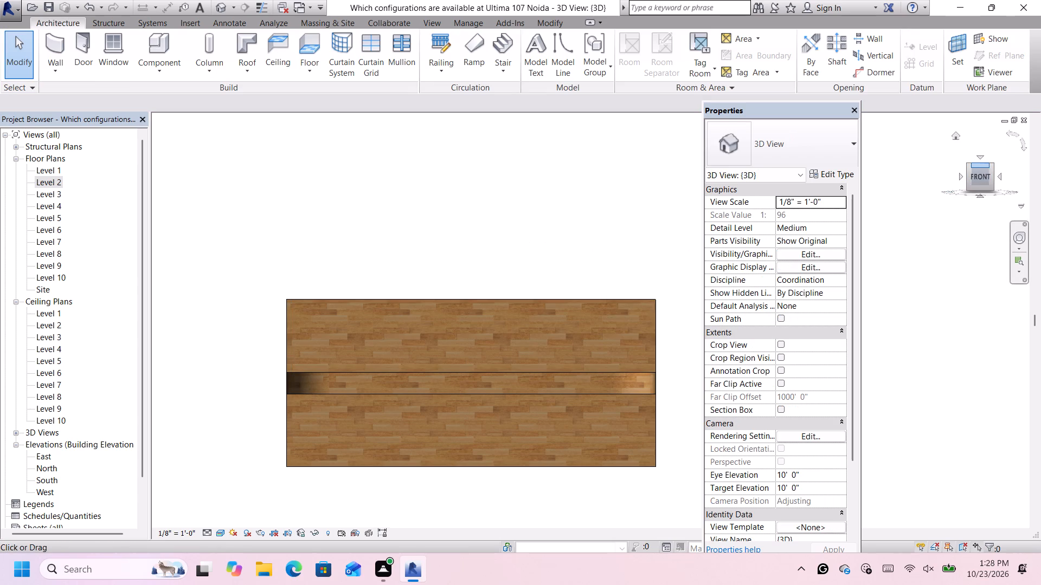
Draw a 4' long Generic - 8" wall on Level 2 from the slab's west edge, just outside the south wood wall.
click(981, 165)
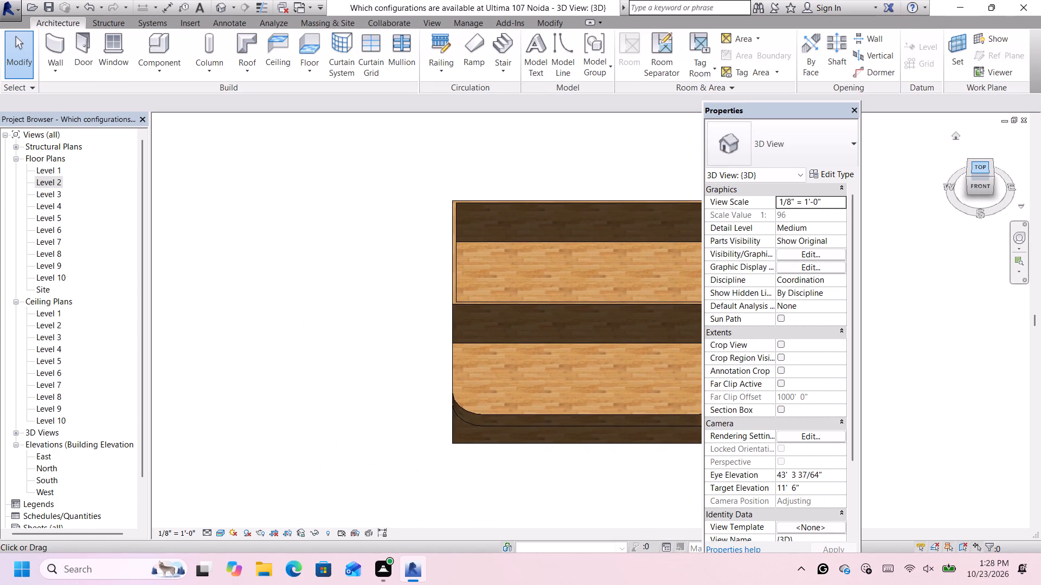
click(981, 162)
scroll(563, 368, down, 6)
scroll(689, 322, up, 7)
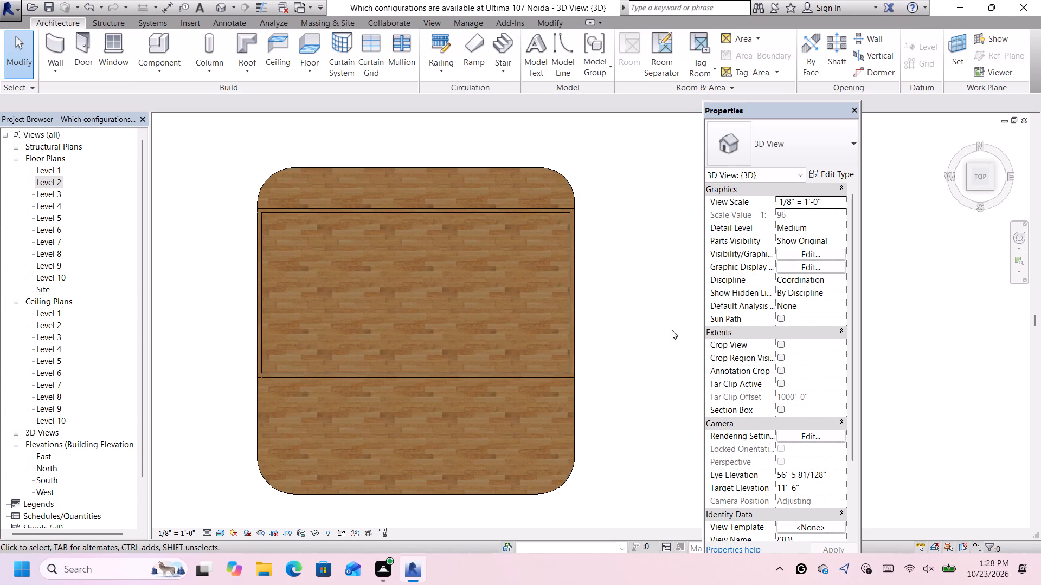
click(60, 49)
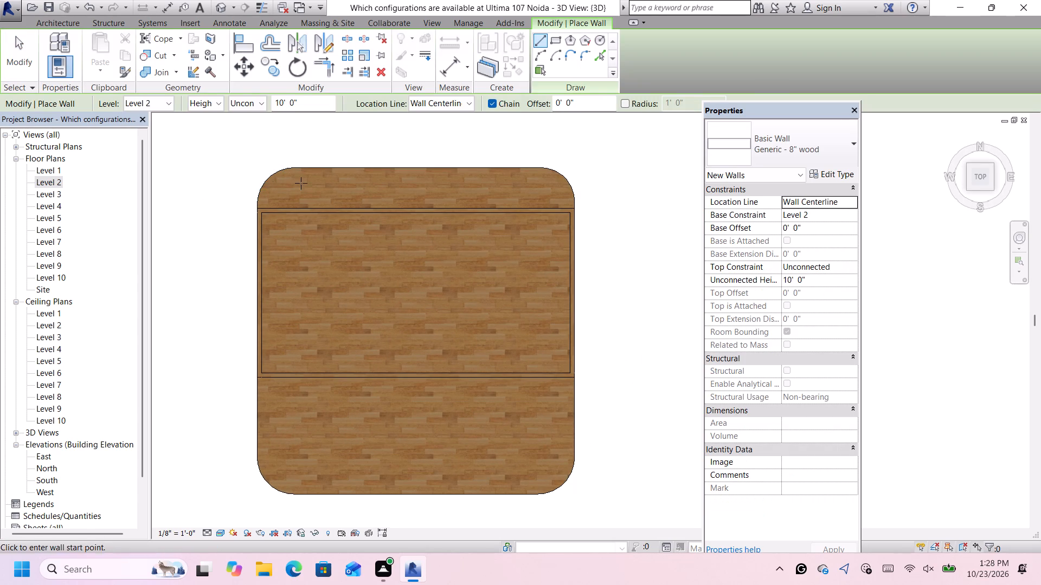
click(744, 153)
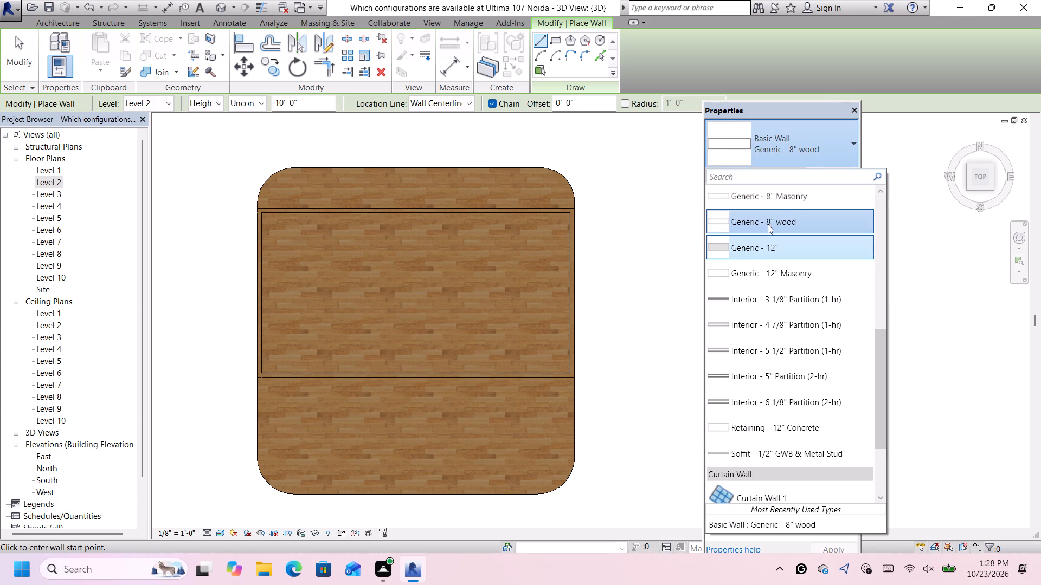
scroll(777, 199, up, 3)
click(770, 249)
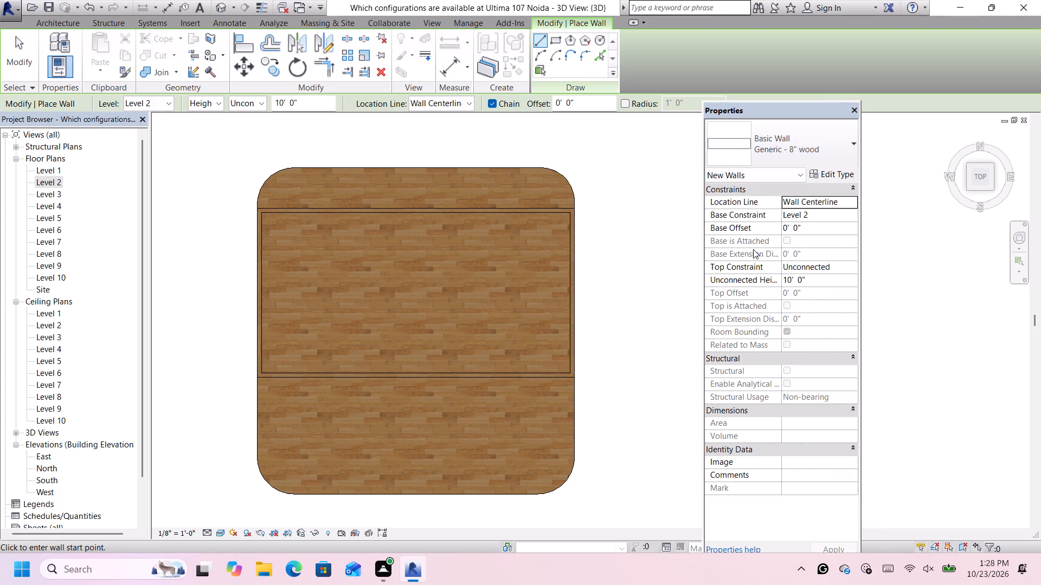
scroll(246, 383, up, 3)
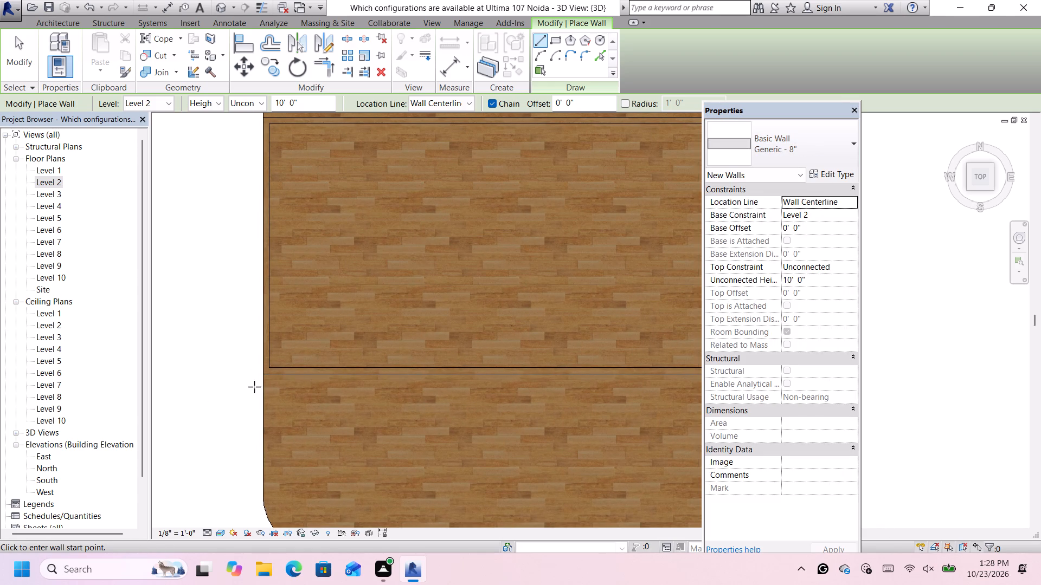
scroll(278, 391, up, 3)
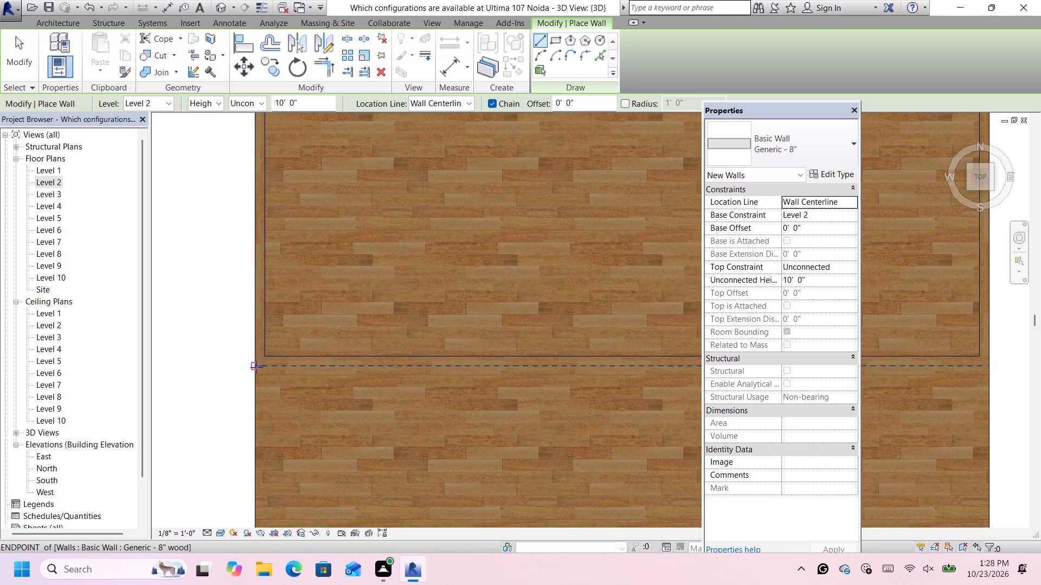
scroll(256, 370, up, 1)
click(257, 373)
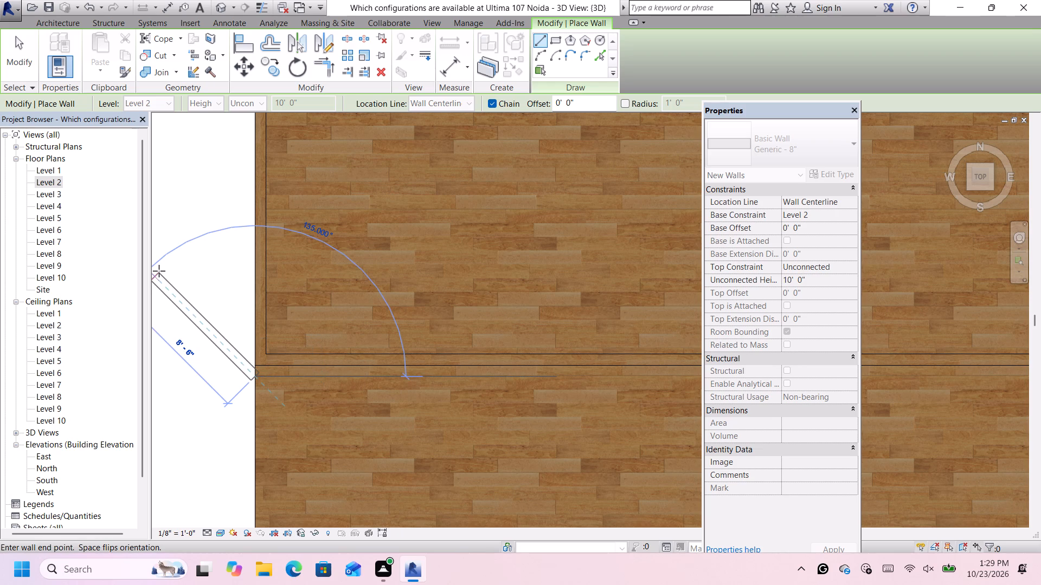
click(319, 373)
key(space)
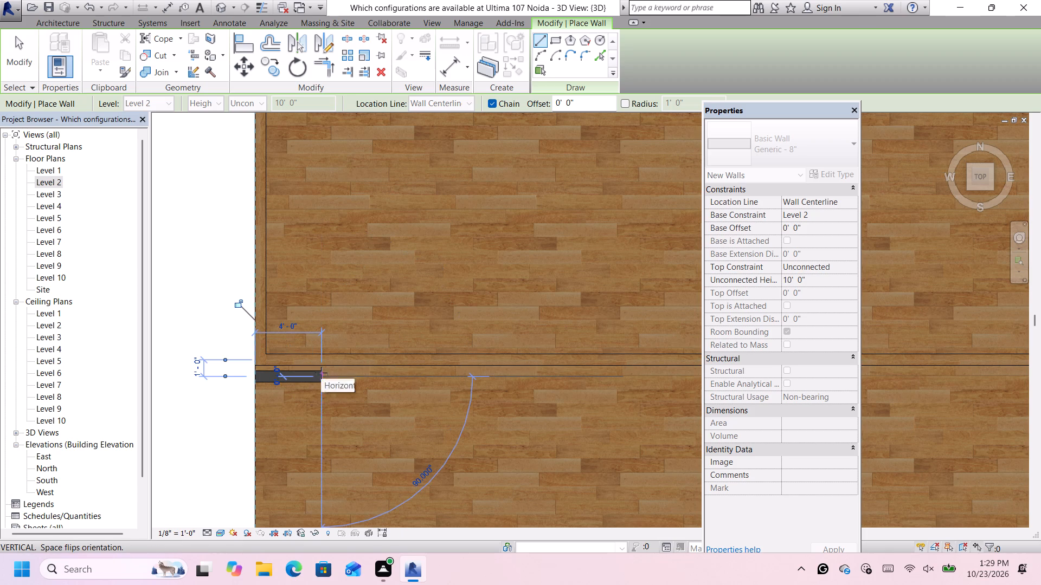
scroll(345, 404, down, 4)
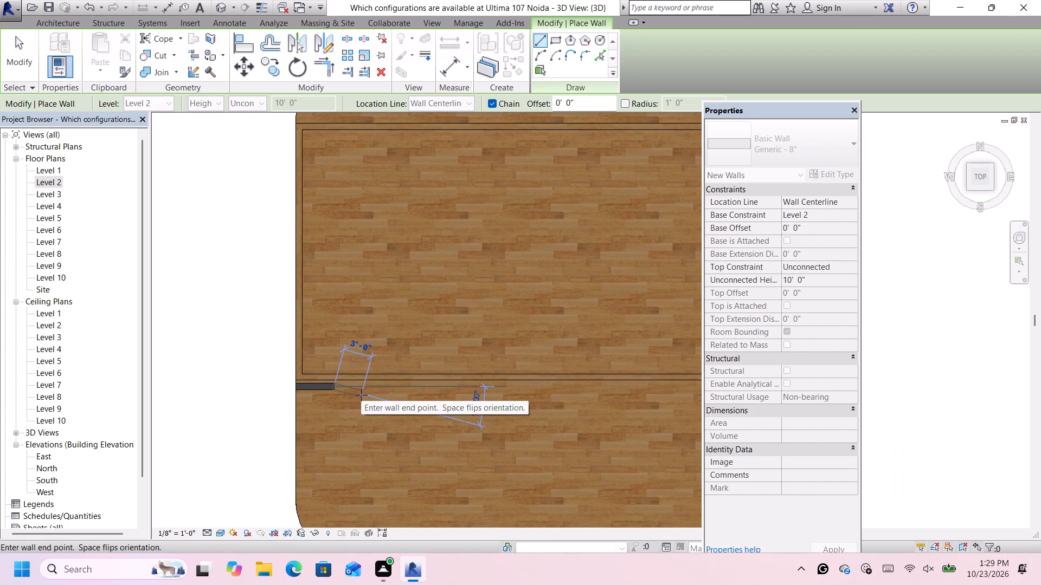
key(space)
key(Escape)
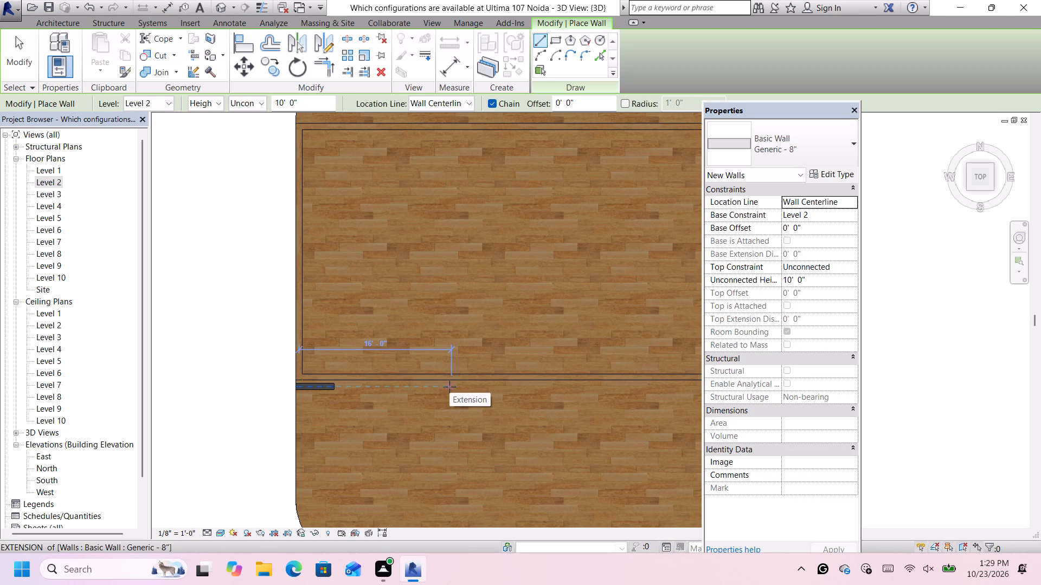
Draw a second 4' long Generic - 8" wall in line with the first, starting about 16' from the west wood wall.
scroll(449, 387, up, 1)
scroll(449, 387, down, 1)
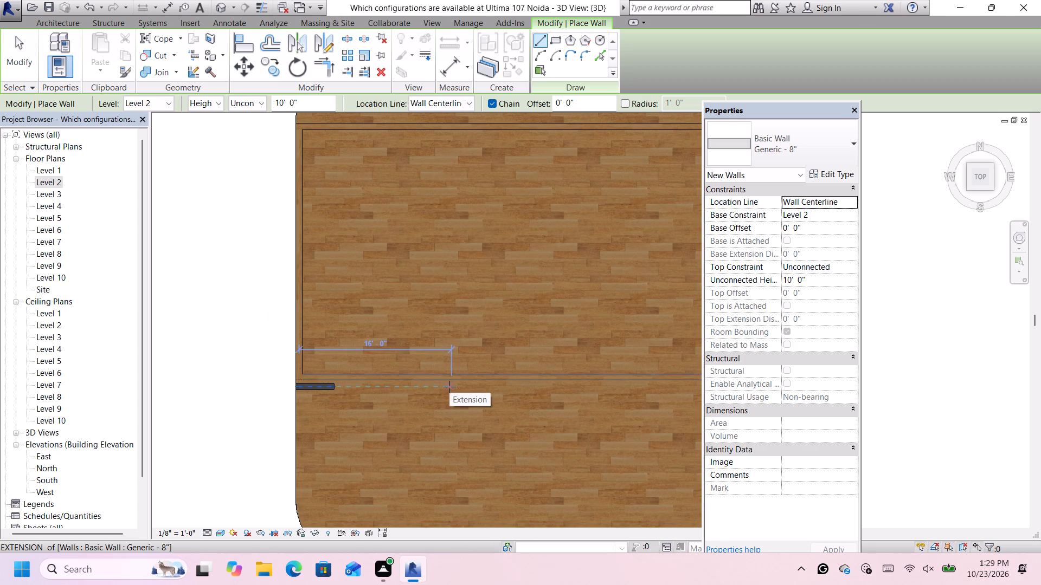
scroll(449, 387, up, 2)
click(449, 387)
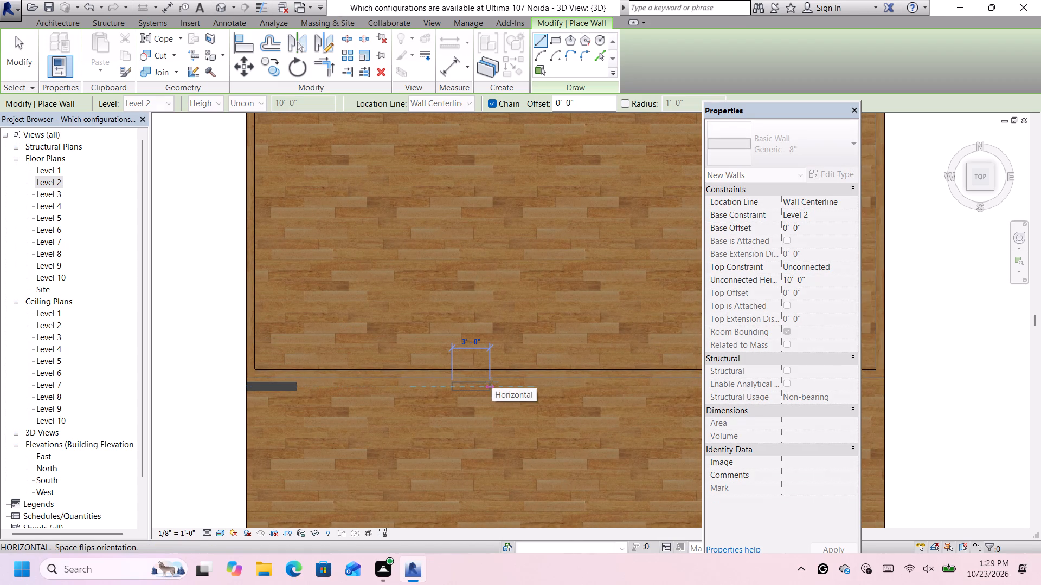
scroll(492, 382, down, 4)
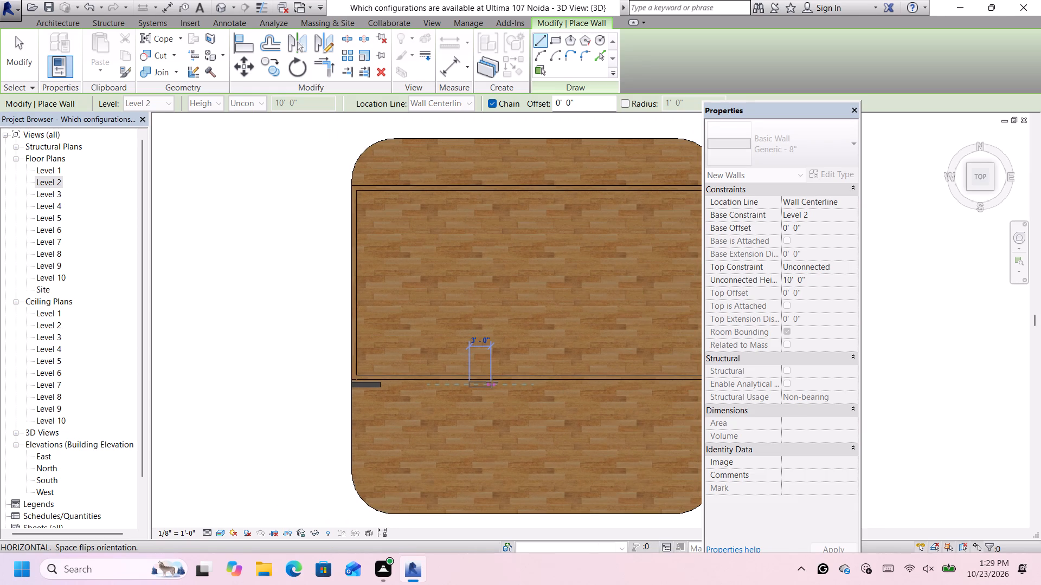
scroll(498, 380, up, 4)
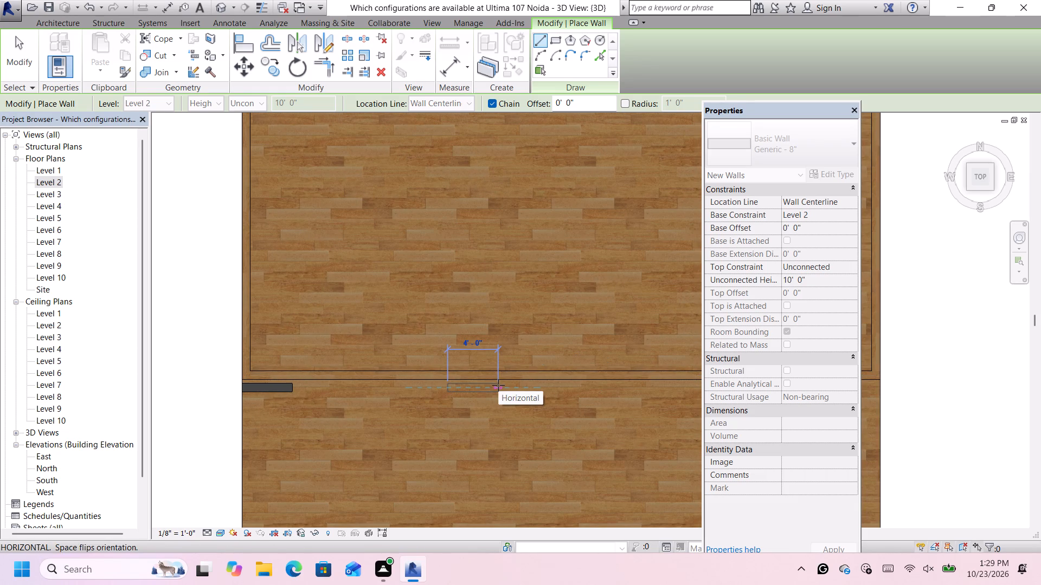
click(498, 385)
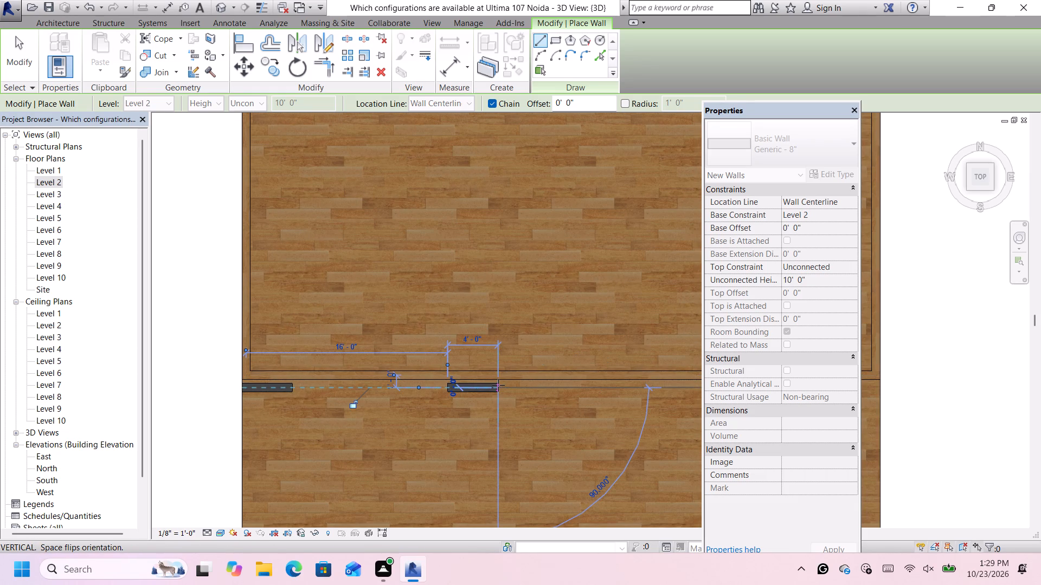
key(Escape)
key(Escape)
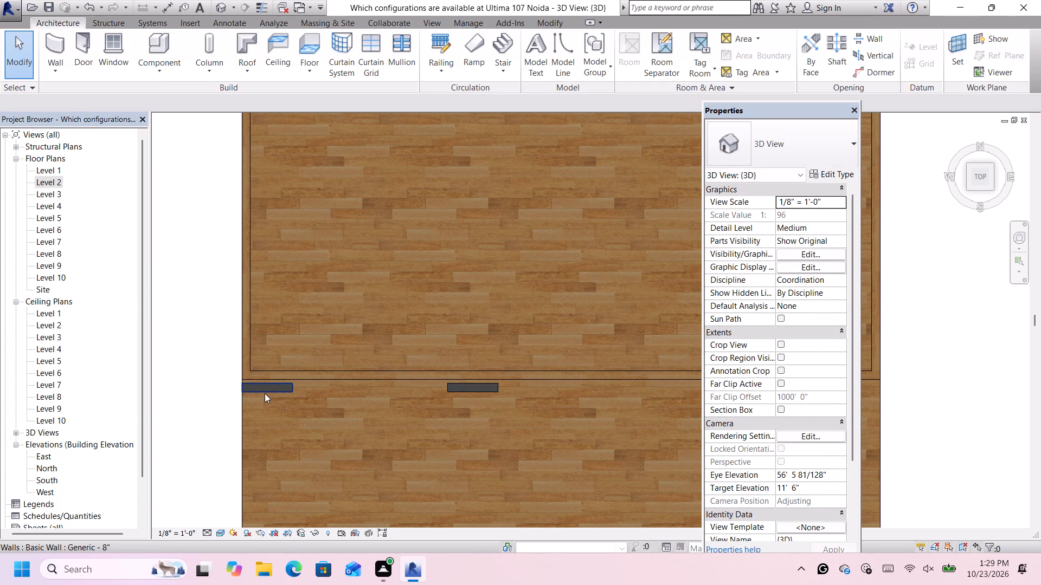
Set the length of the short Generic - 8" wall at the slab's west edge to 3'.
scroll(274, 388, up, 1)
click(274, 388)
scroll(287, 386, up, 4)
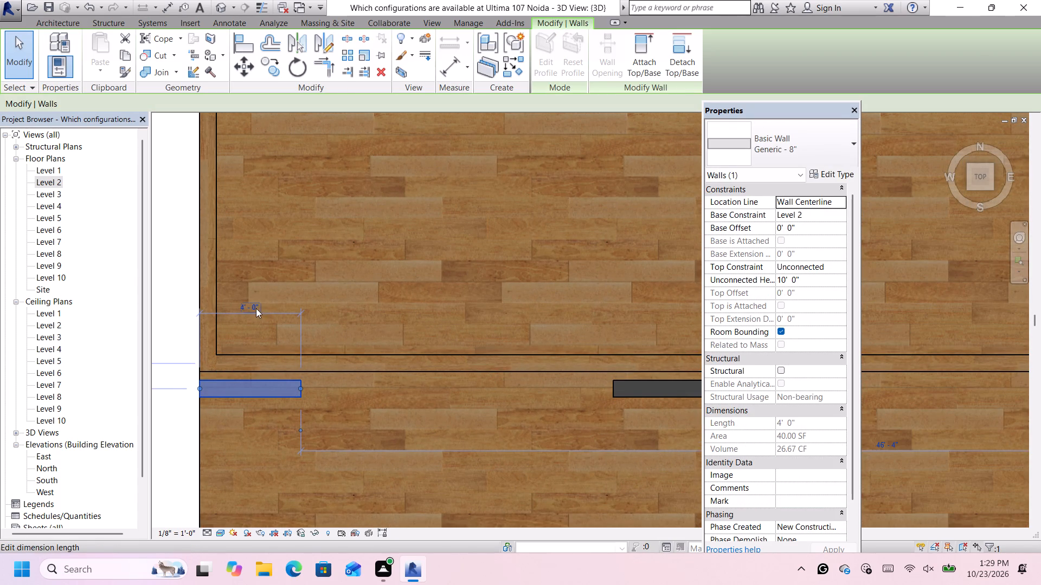
click(256, 308)
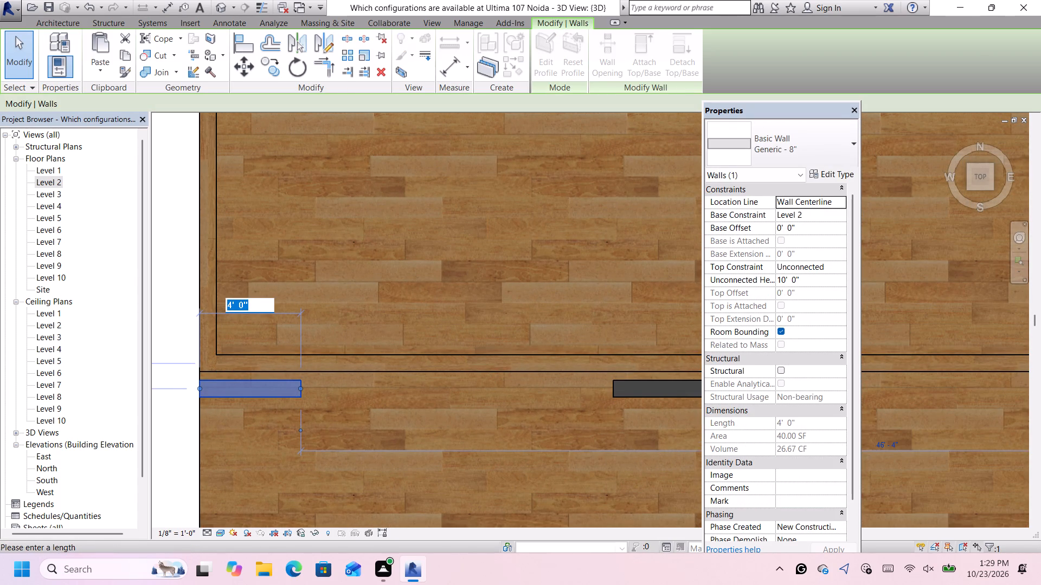
key(3)
key(apostrophe)
key(Return)
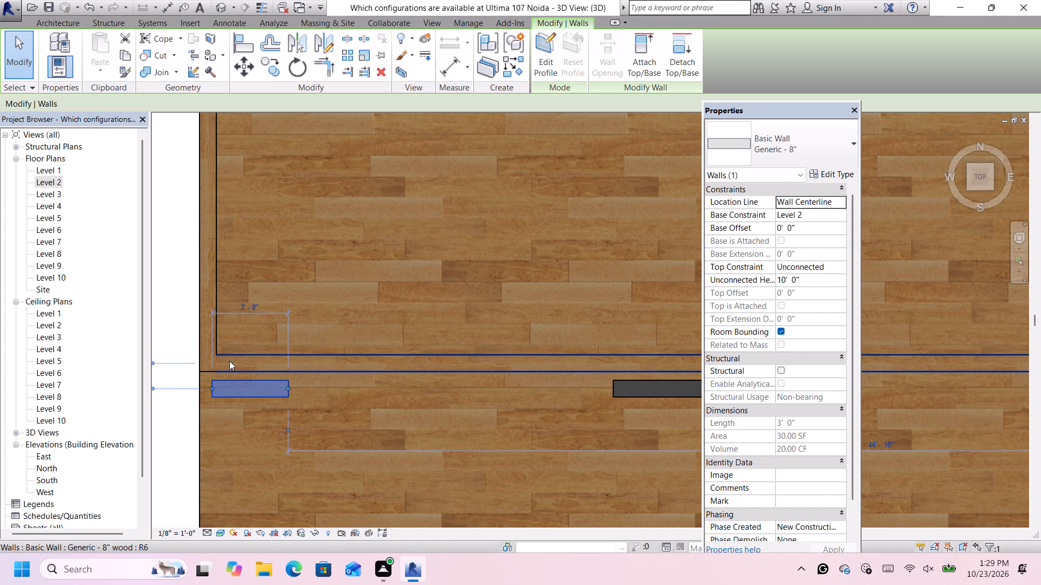
Nudge the 3' wall west to the slab's west edge and north until it sits flush against the south wood wall.
key(Left)
key(Left)
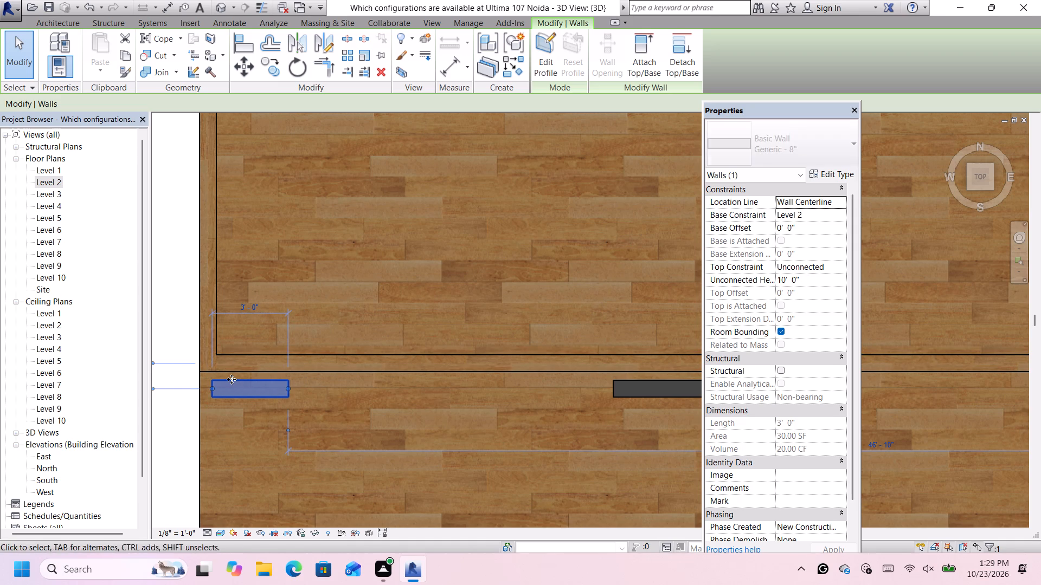
key(Left)
key(Left)
key(Left)
key(Left)
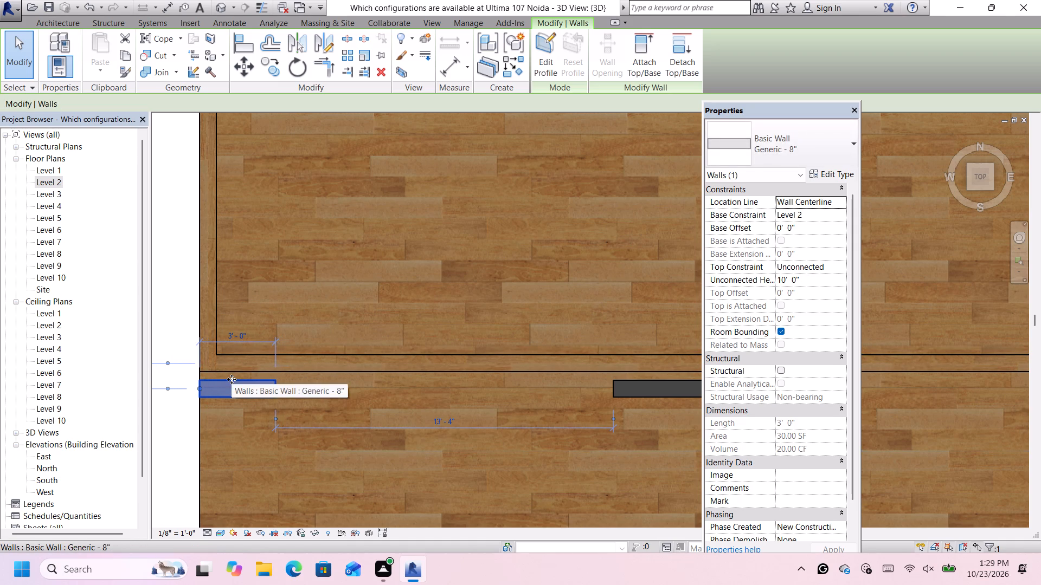
key(Right)
key(Up)
key(Up)
key(Up)
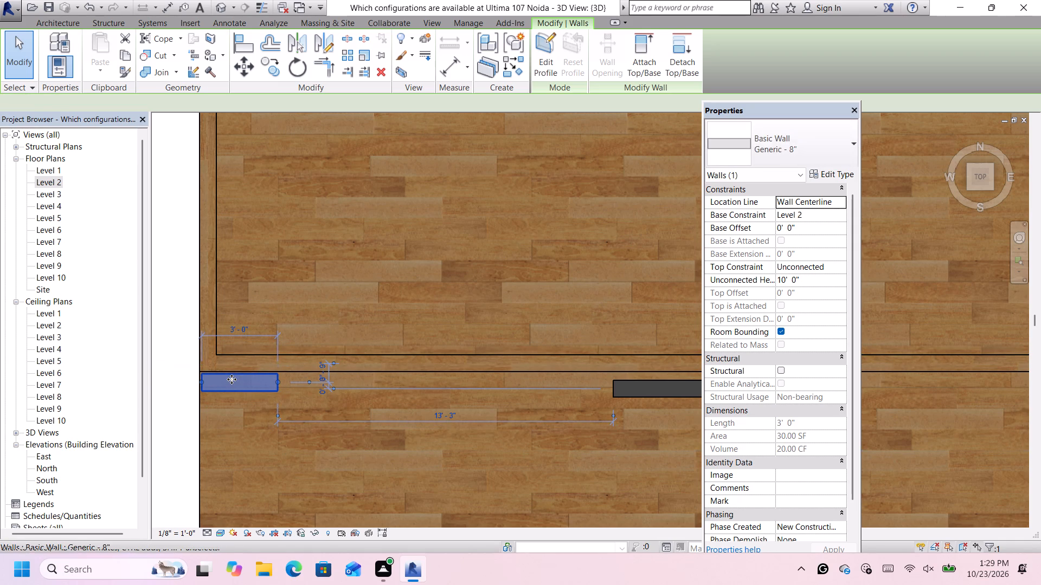
key(Left)
key(Up)
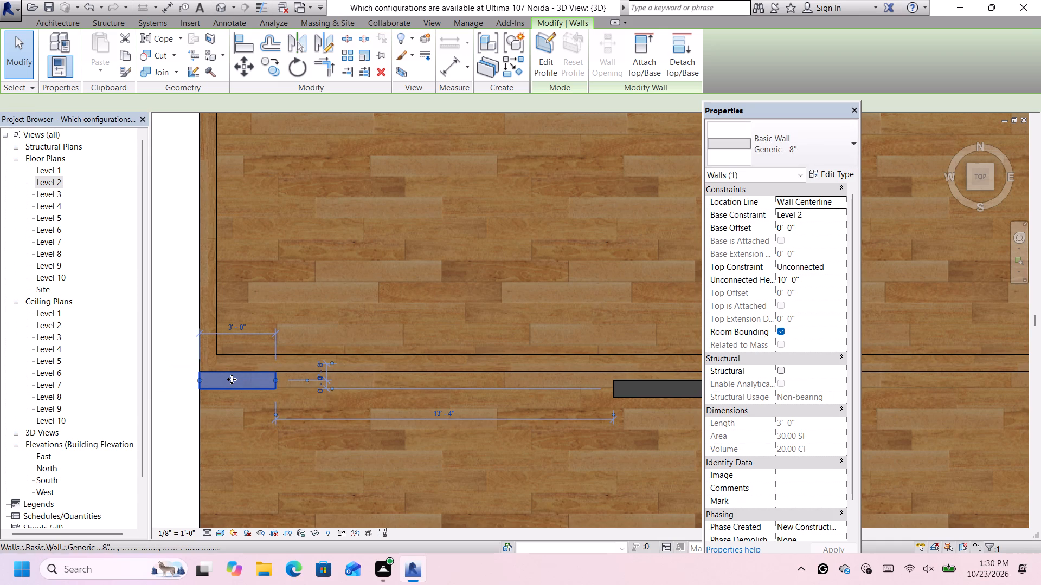
scroll(200, 412, up, 5)
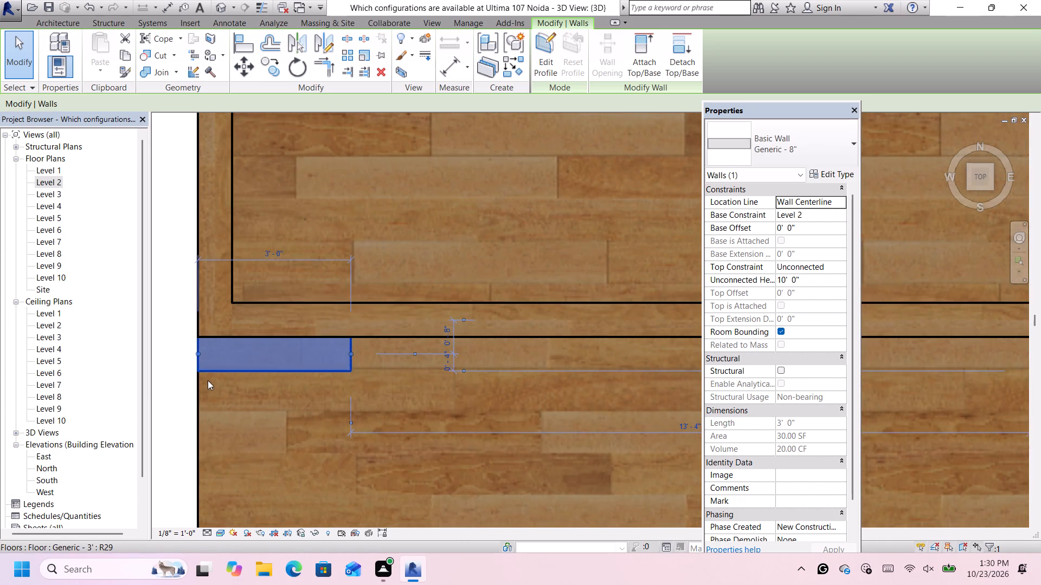
scroll(205, 357, up, 11)
scroll(201, 349, down, 9)
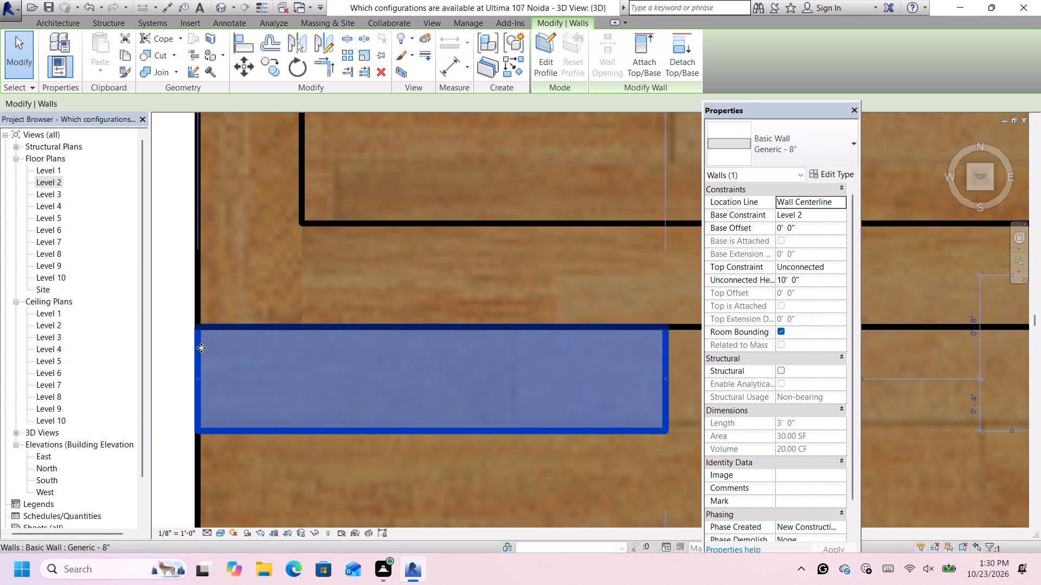
scroll(201, 348, down, 11)
click(185, 382)
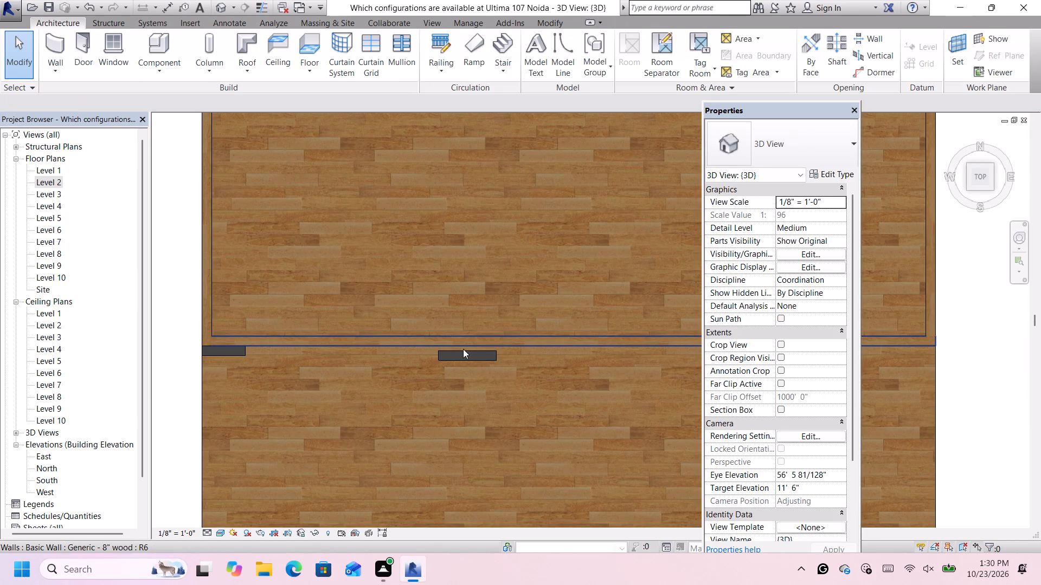
Select the second short Generic - 8" wall, the 4' one further east along the south wood wall.
click(463, 356)
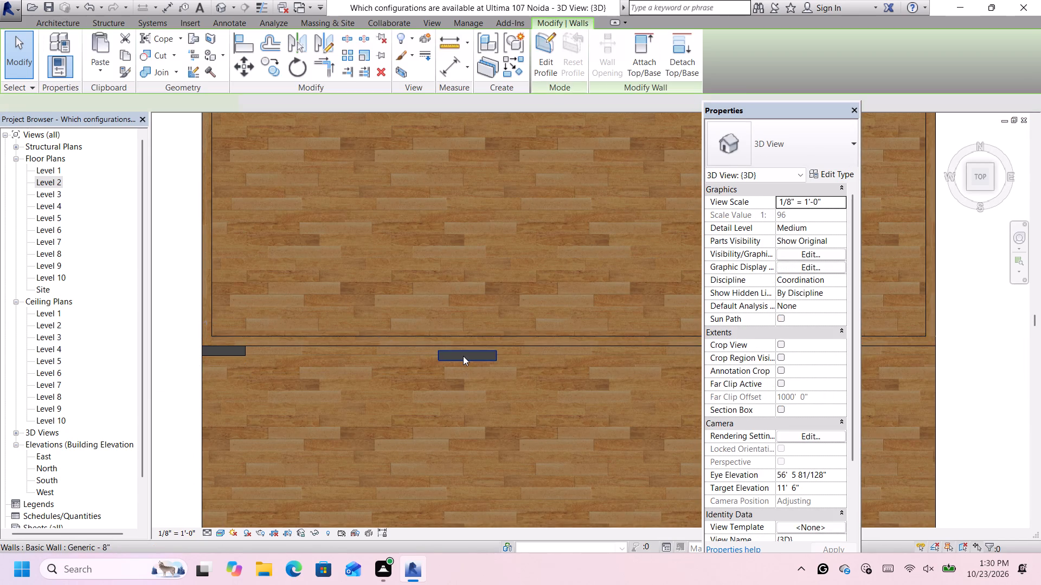
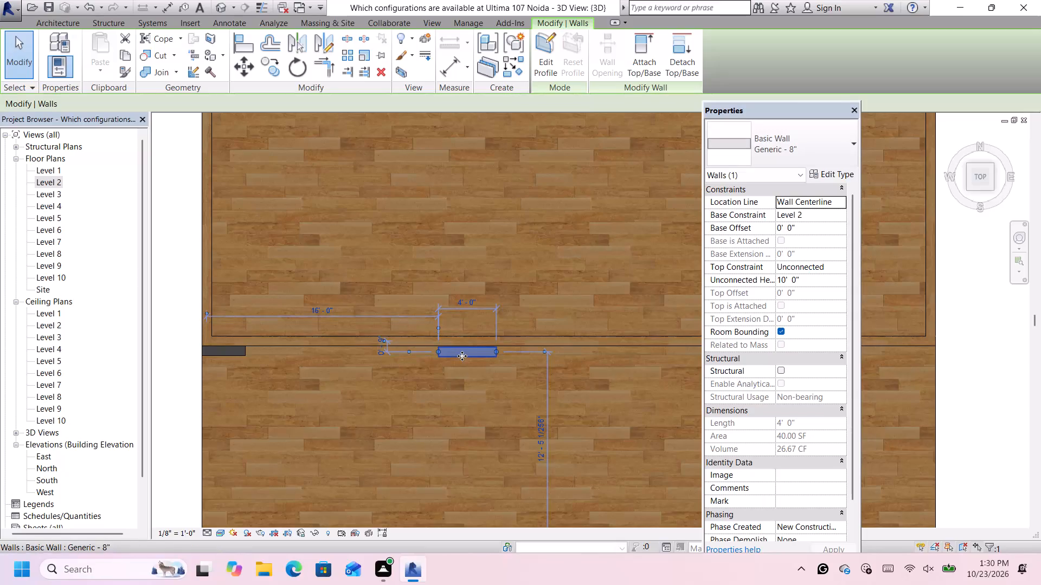
Nudge the 4' Generic - 8" wall north until its centreline sits 8 1/2" from the south wood wall's centreline.
scroll(460, 352, up, 2)
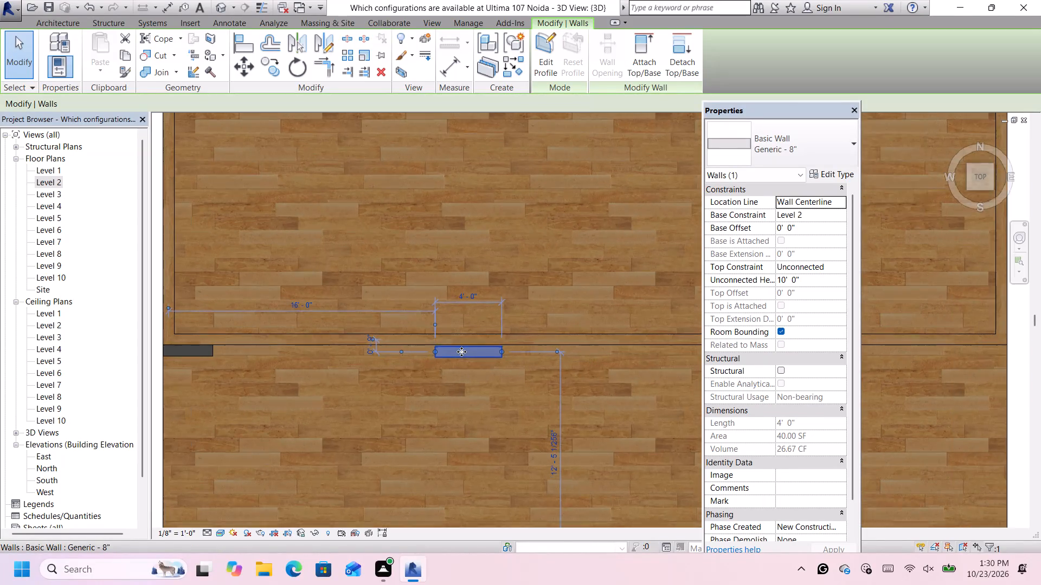
scroll(461, 352, up, 11)
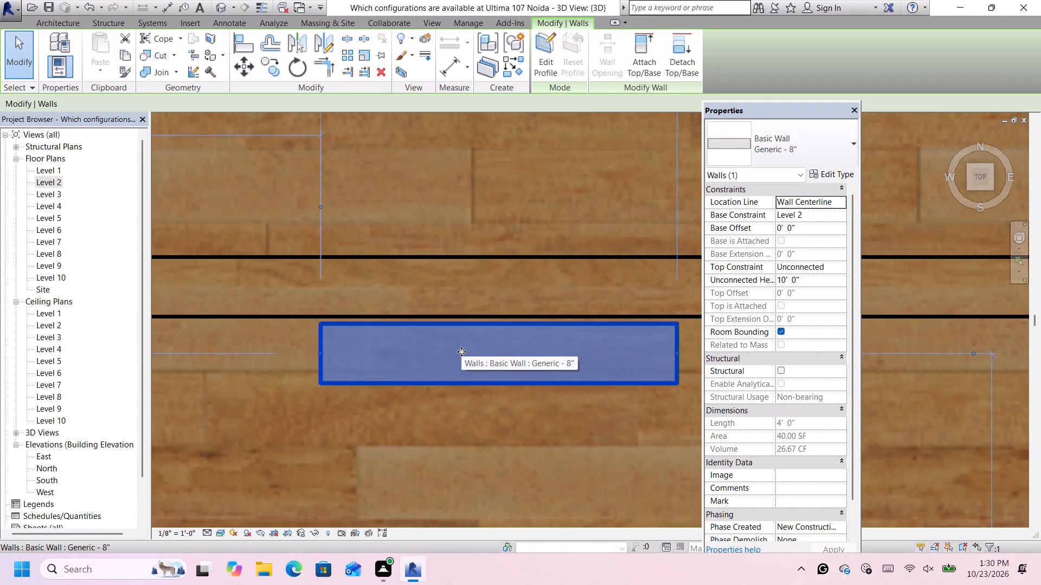
key(Up)
key(Up)
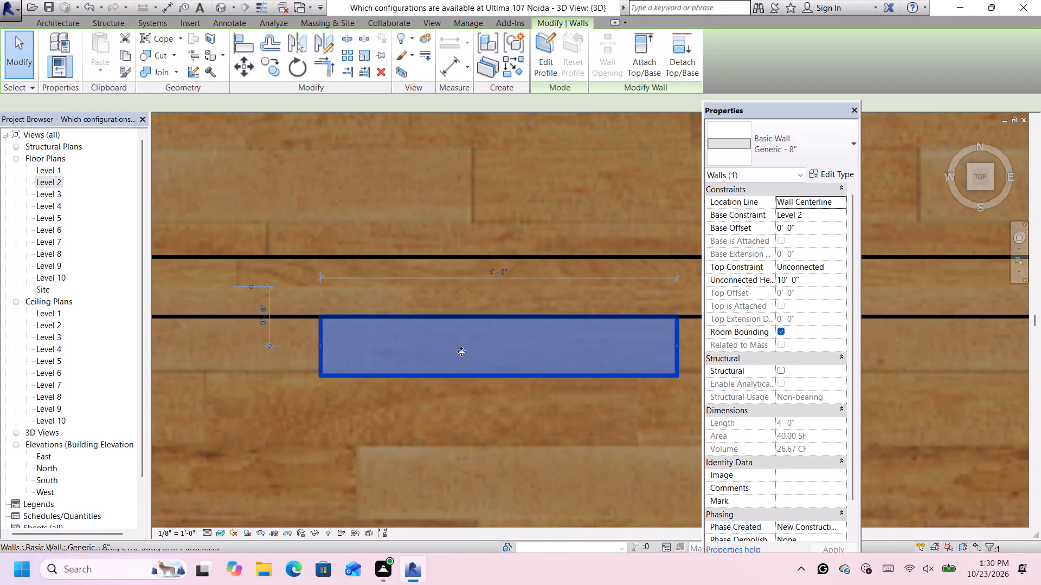
key(Down)
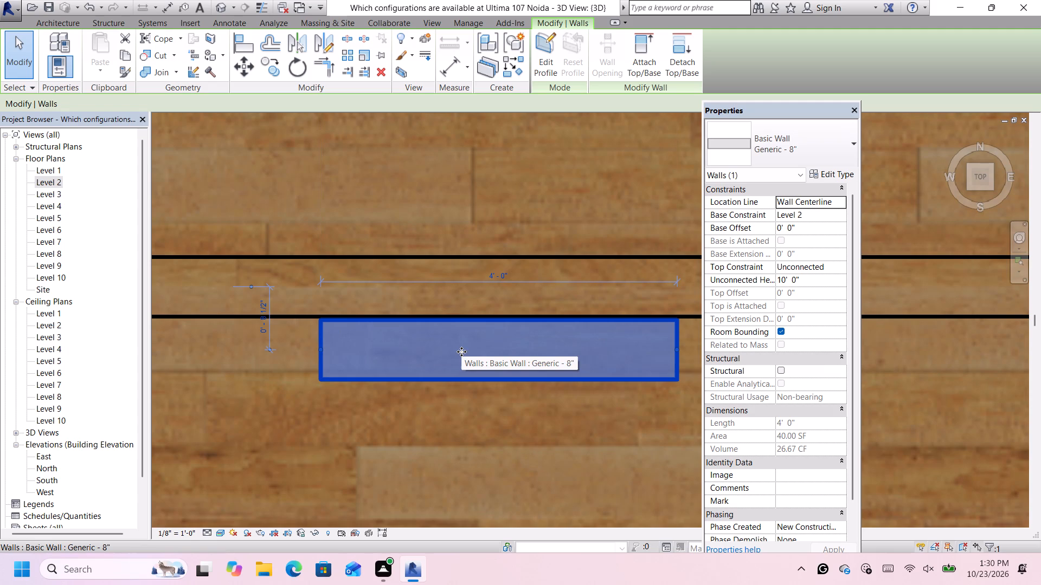
Nudge the 3' wall at the slab's west edge slightly south, to 8 1/2" from the south wood wall's centreline.
scroll(466, 350, down, 12)
scroll(139, 356, down, 1)
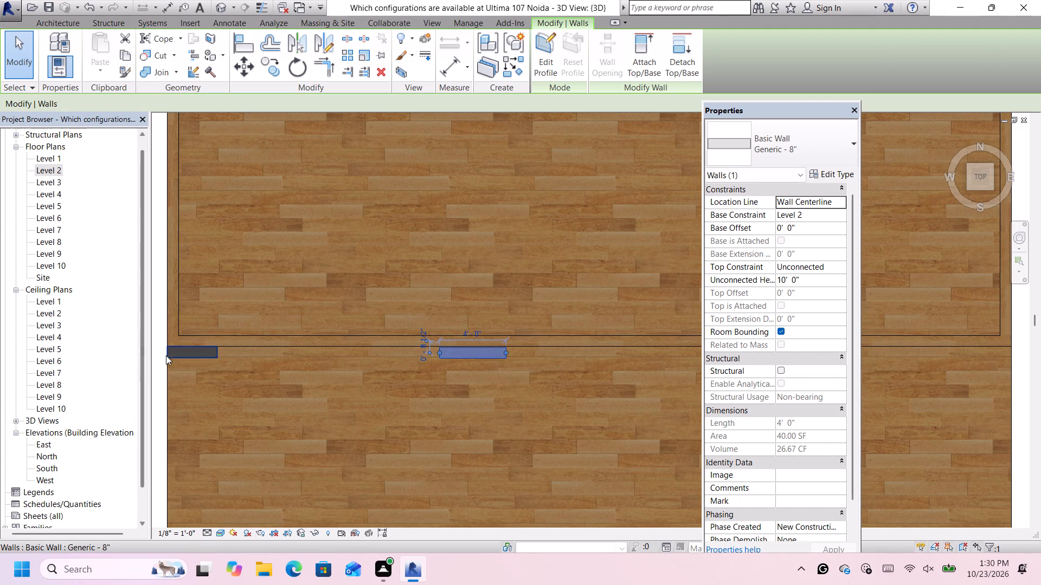
scroll(166, 355, down, 1)
scroll(178, 352, up, 5)
click(170, 356)
scroll(187, 343, up, 2)
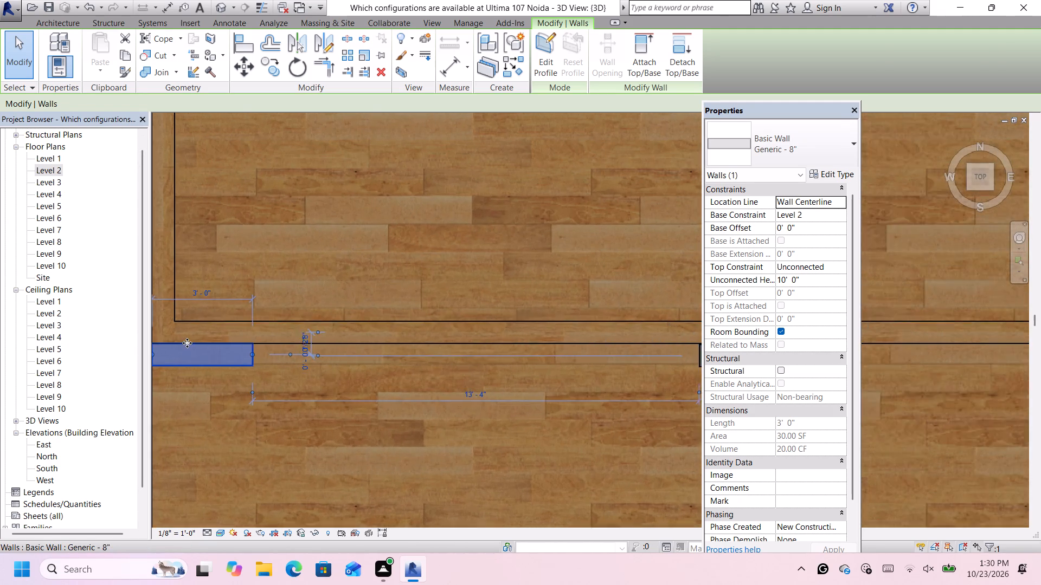
scroll(187, 343, up, 9)
key(Down)
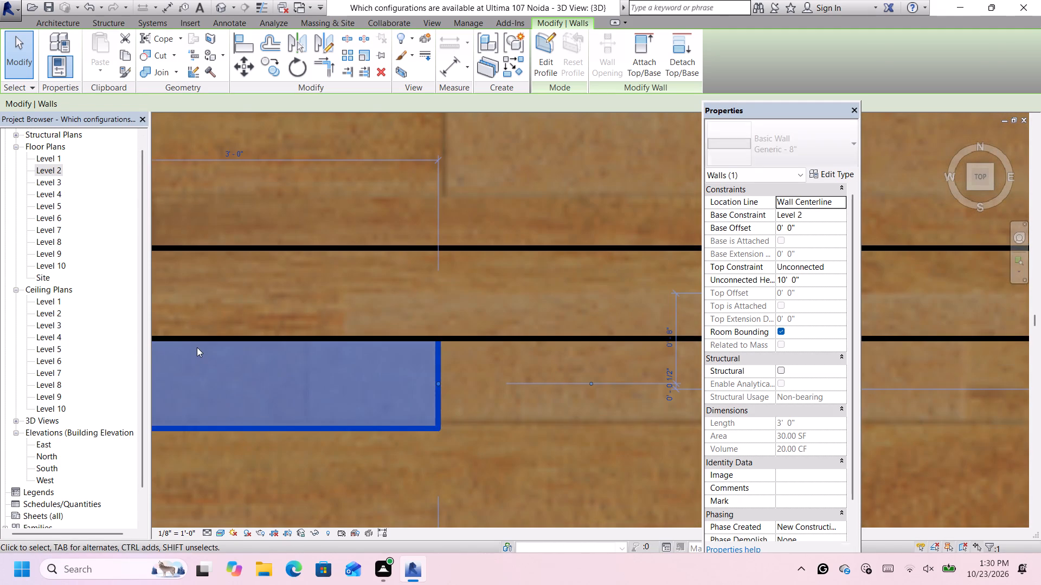
key(Down)
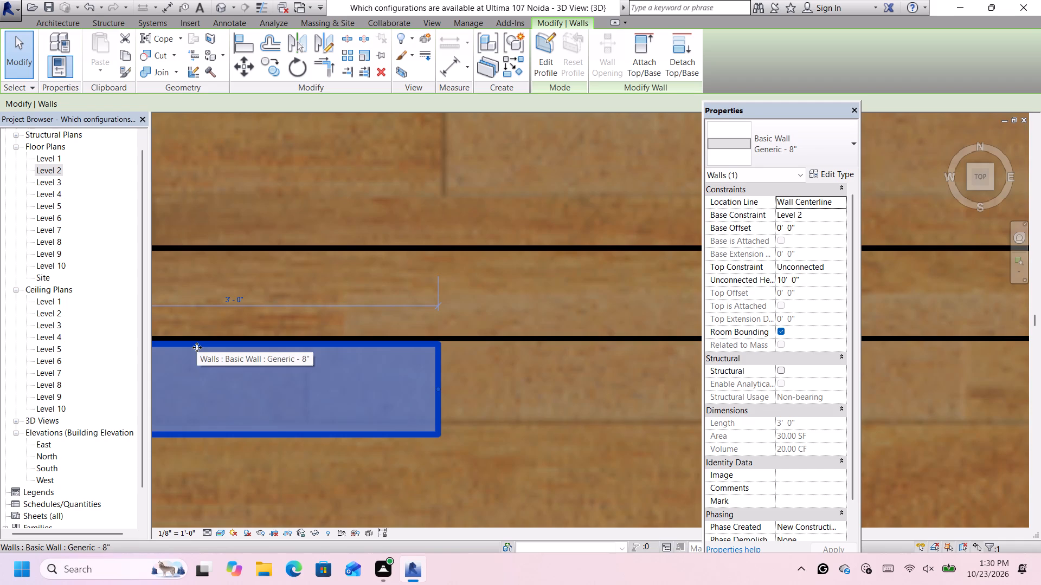
Duplicate the wall type of the 3' wall at the slab's west edge as Generic - 8" brown.
scroll(196, 344, down, 18)
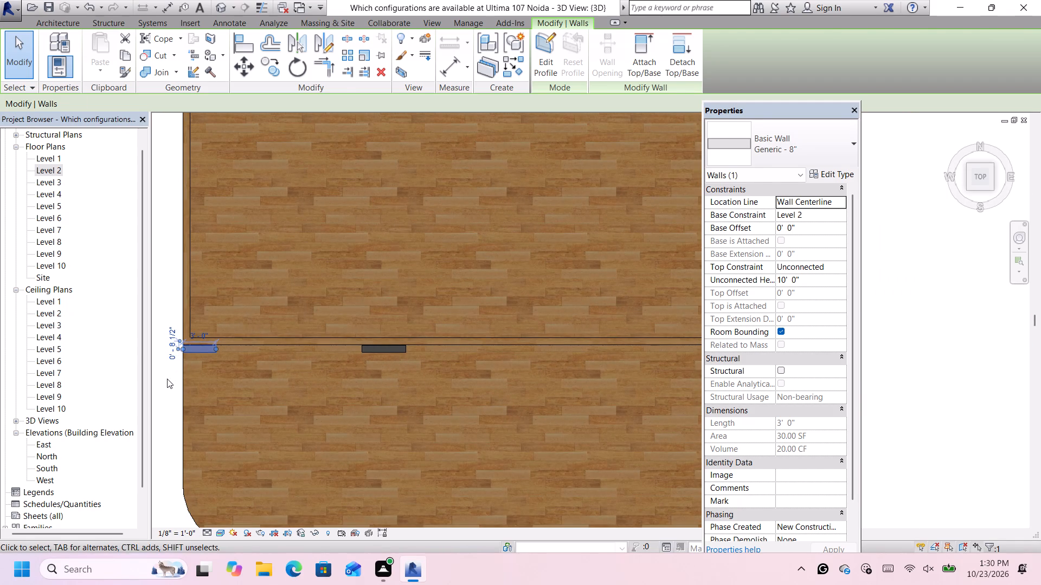
click(167, 379)
scroll(179, 378, up, 1)
click(213, 346)
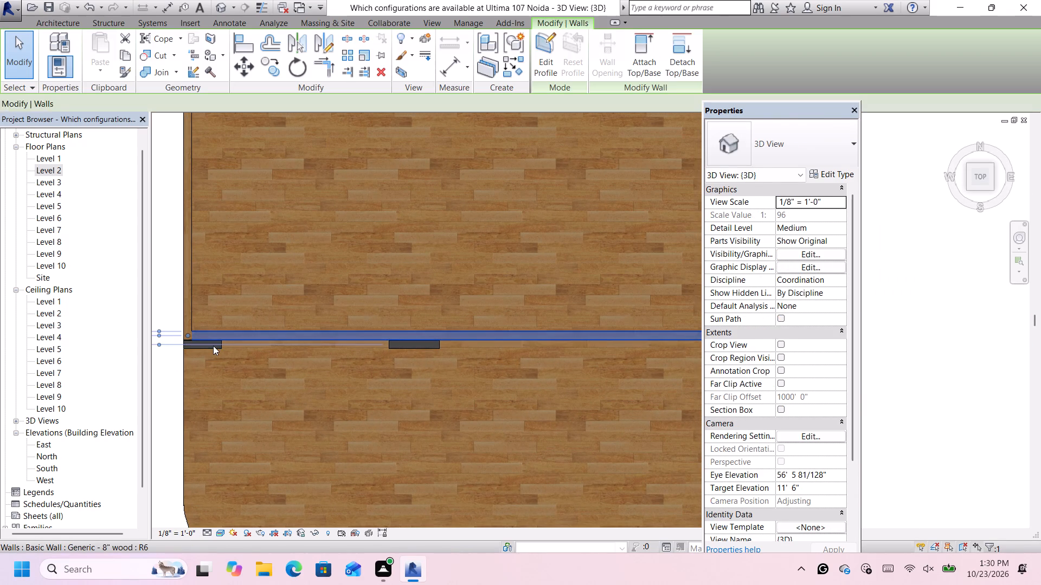
click(162, 361)
click(194, 347)
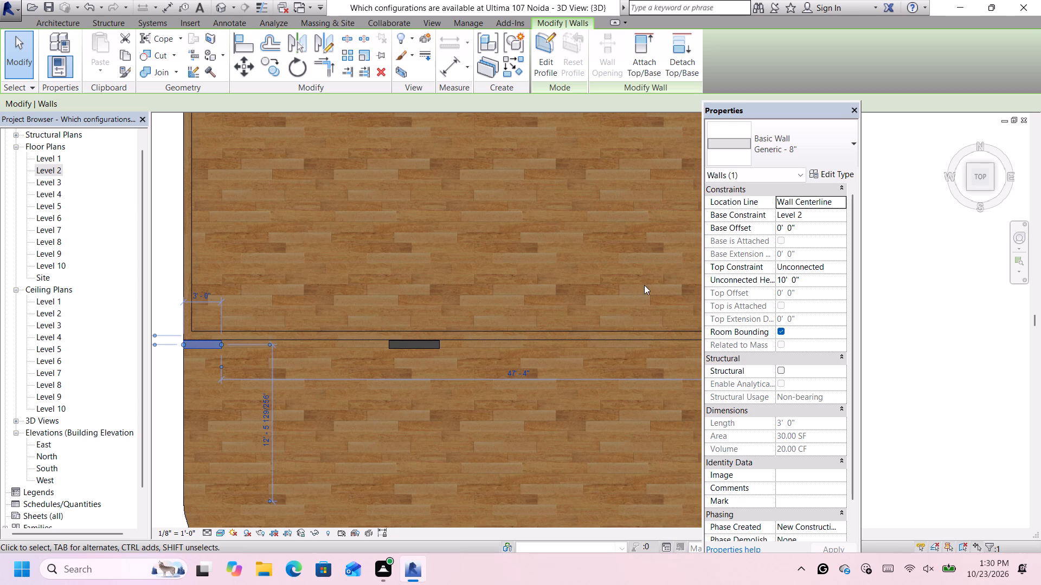
click(839, 177)
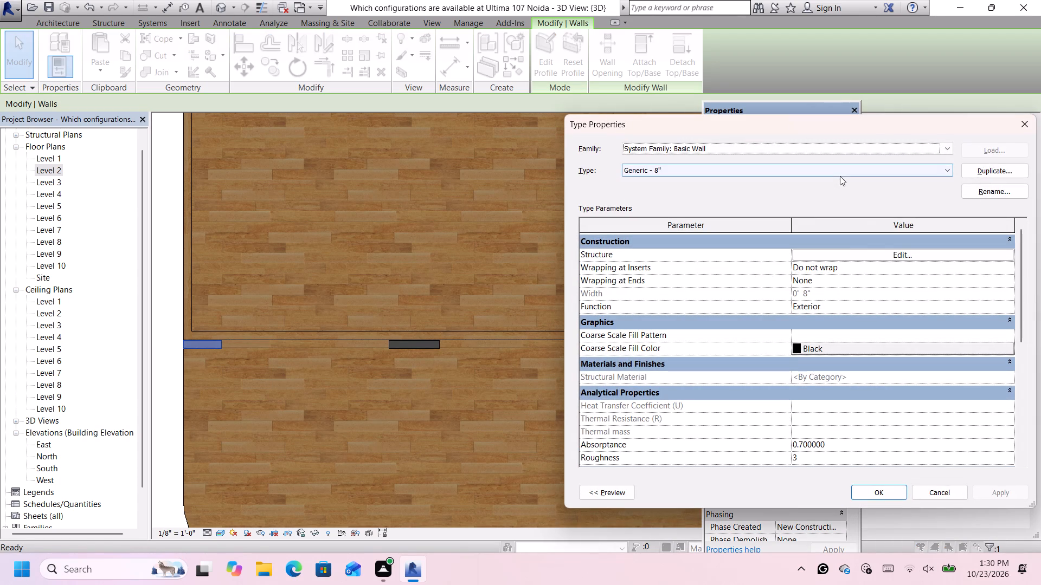
click(993, 176)
click(830, 302)
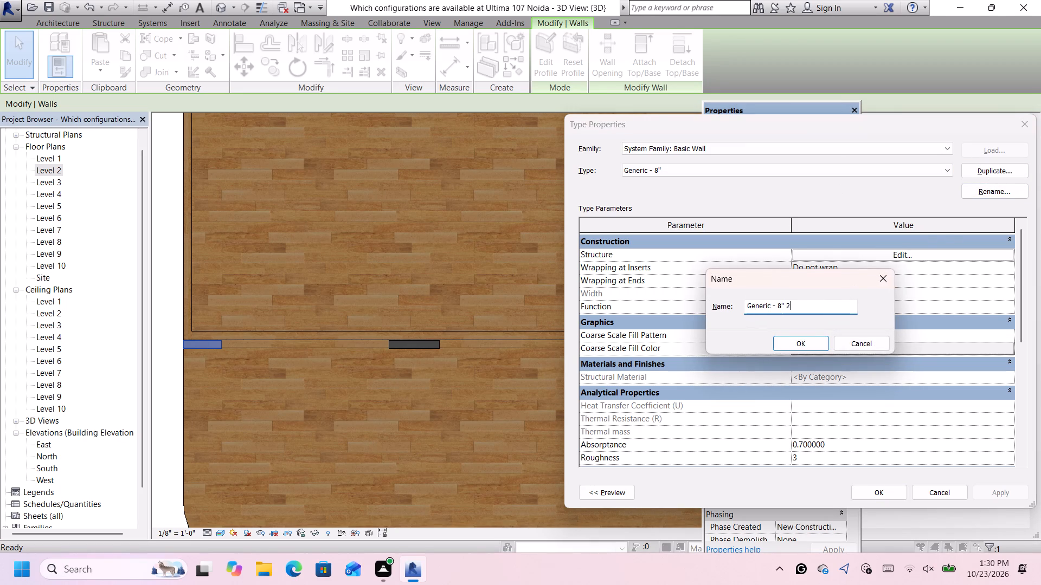
key(BackSpace)
key(BackSpace)
key(space)
text(bre)
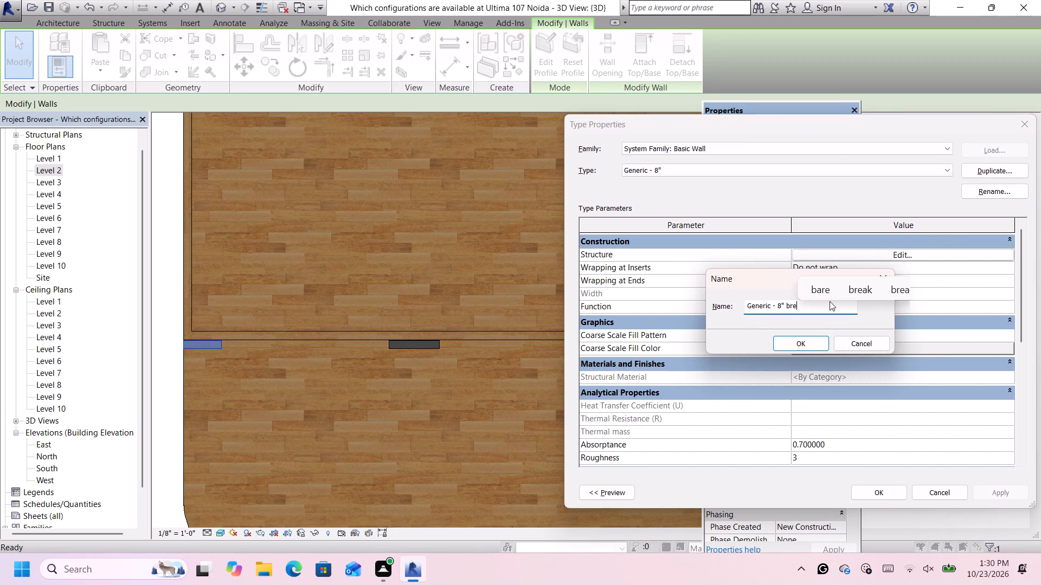
key(BackSpace)
text(own)
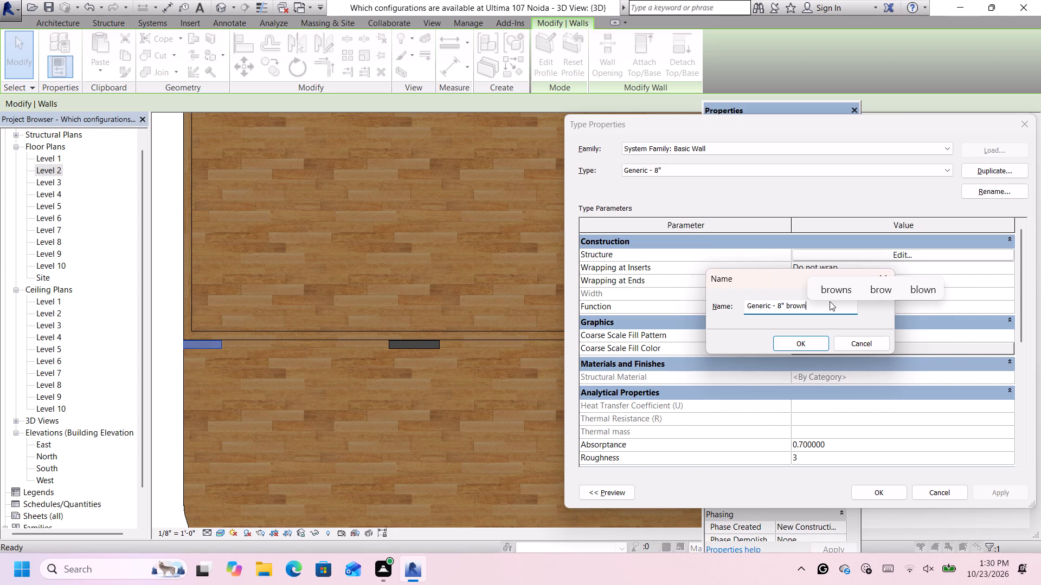
scroll(830, 301, up, 1)
click(823, 348)
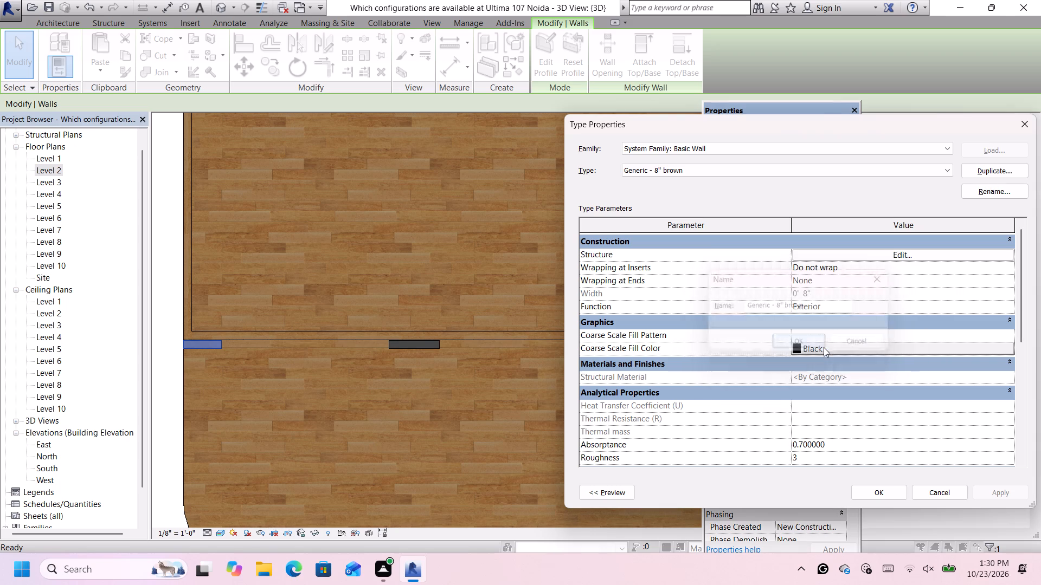
Assign the Door - Panel material to the structure layer of the Generic - 8" brown wall type.
click(881, 254)
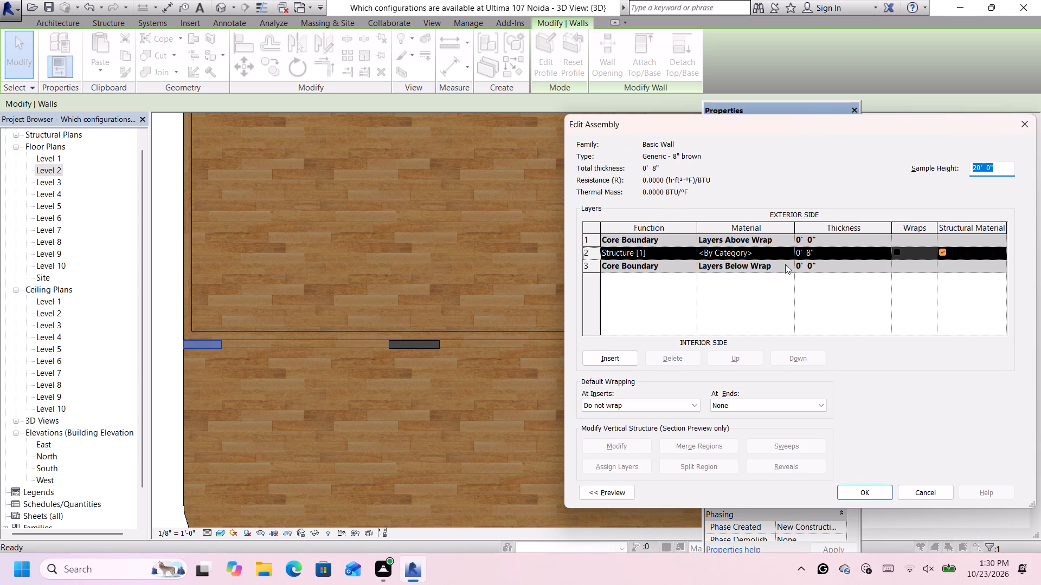
click(788, 251)
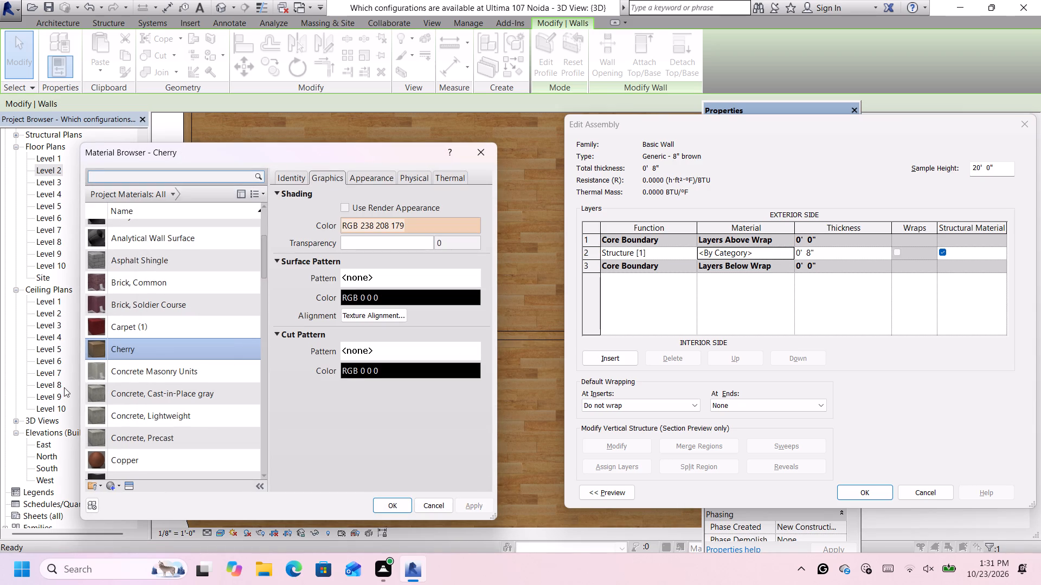
scroll(162, 365, down, 3)
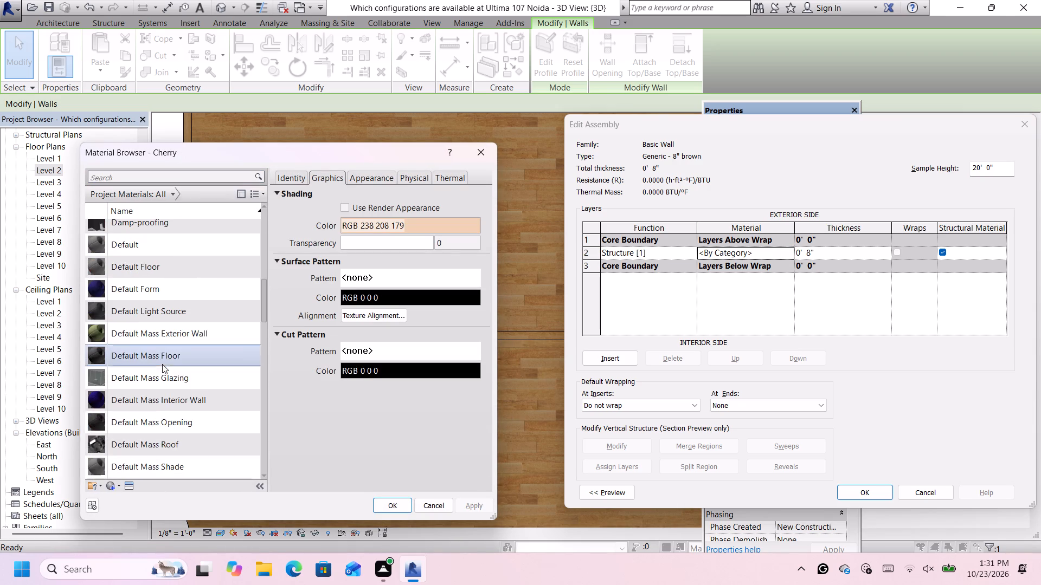
scroll(162, 364, down, 1)
scroll(162, 358, up, 3)
scroll(158, 383, down, 3)
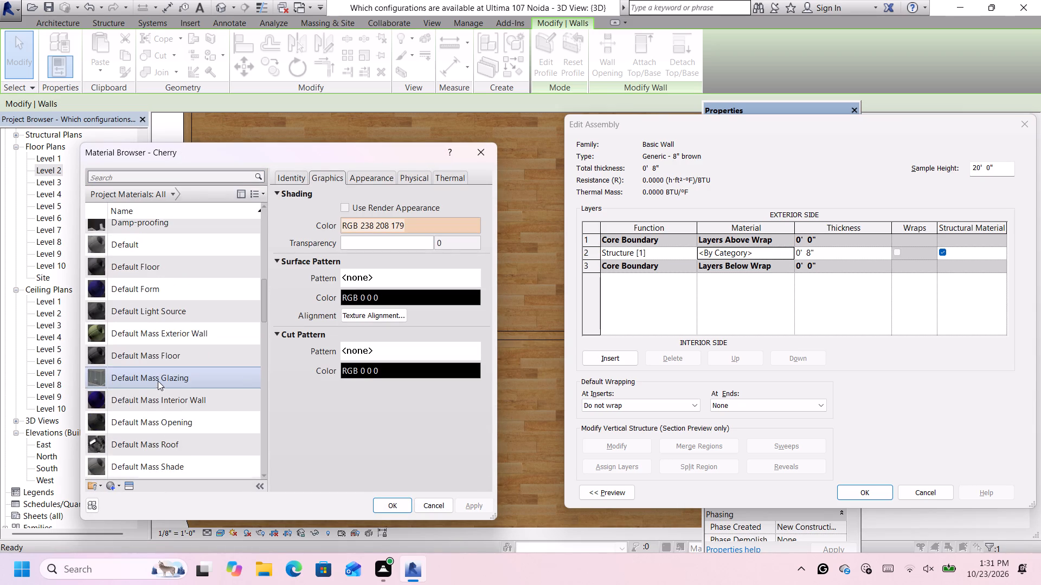
scroll(158, 381, down, 4)
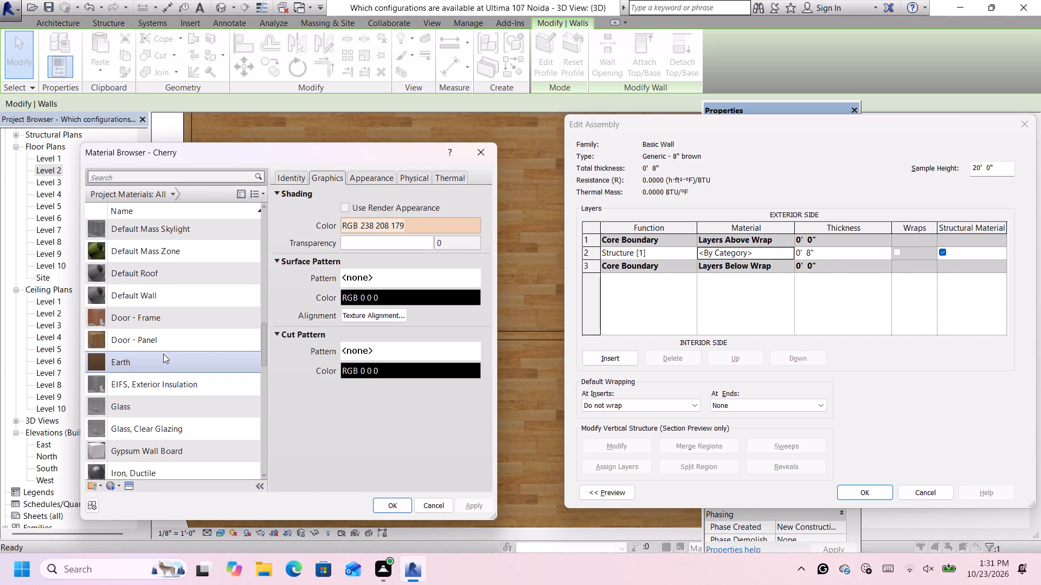
click(163, 354)
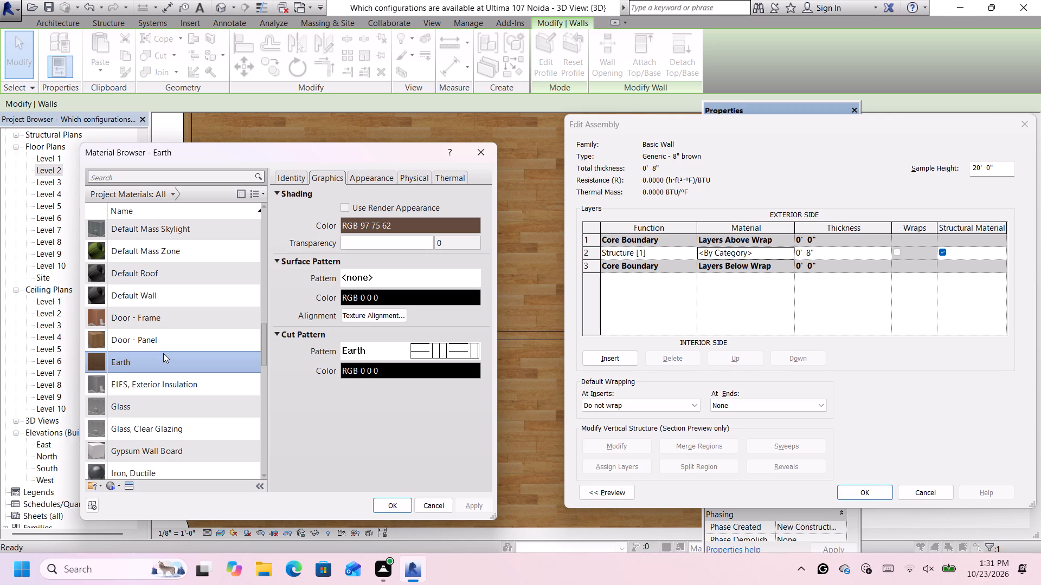
click(165, 344)
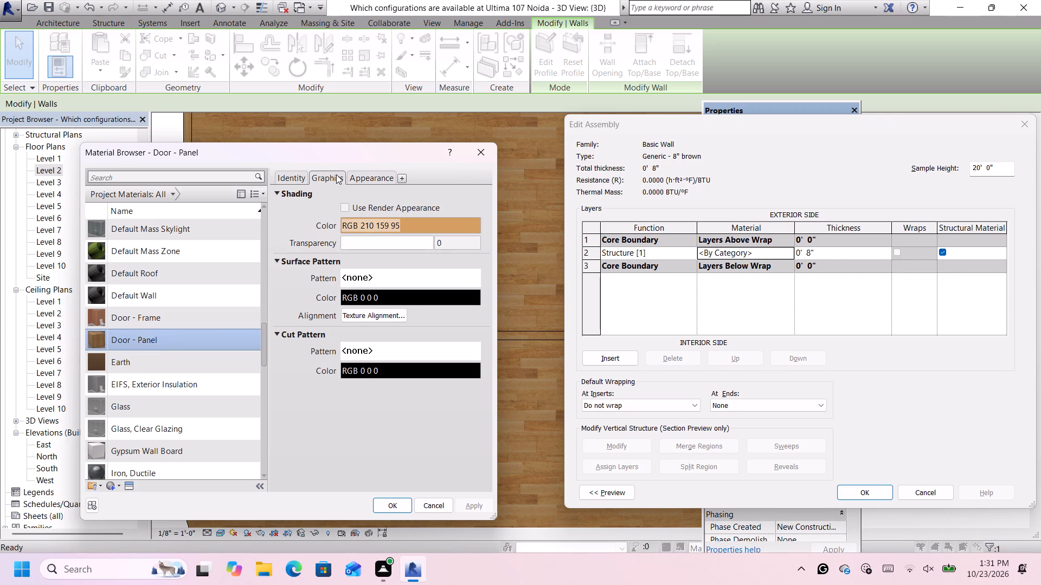
click(387, 179)
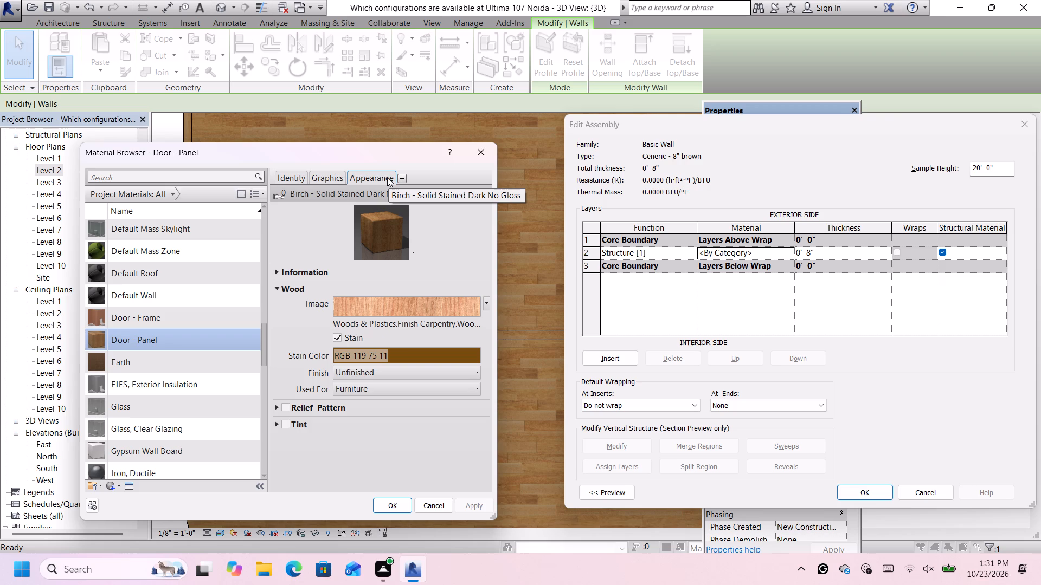
click(187, 357)
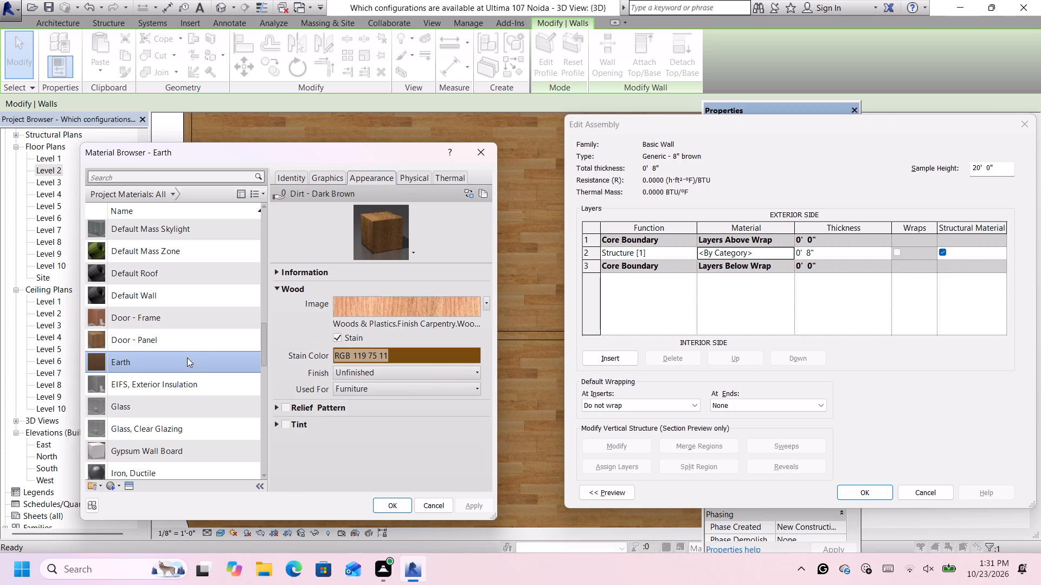
click(214, 331)
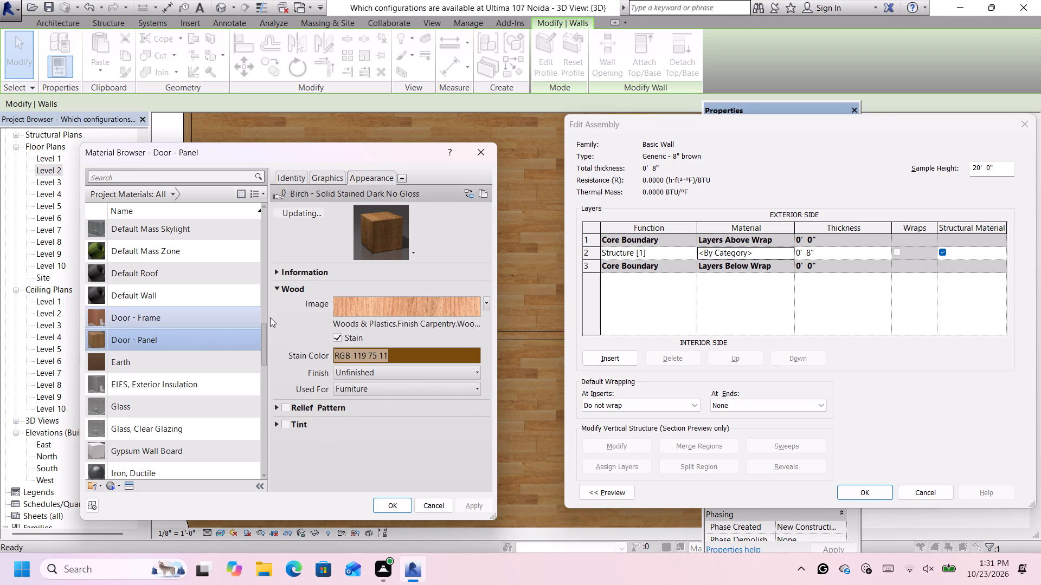
click(382, 518)
click(385, 506)
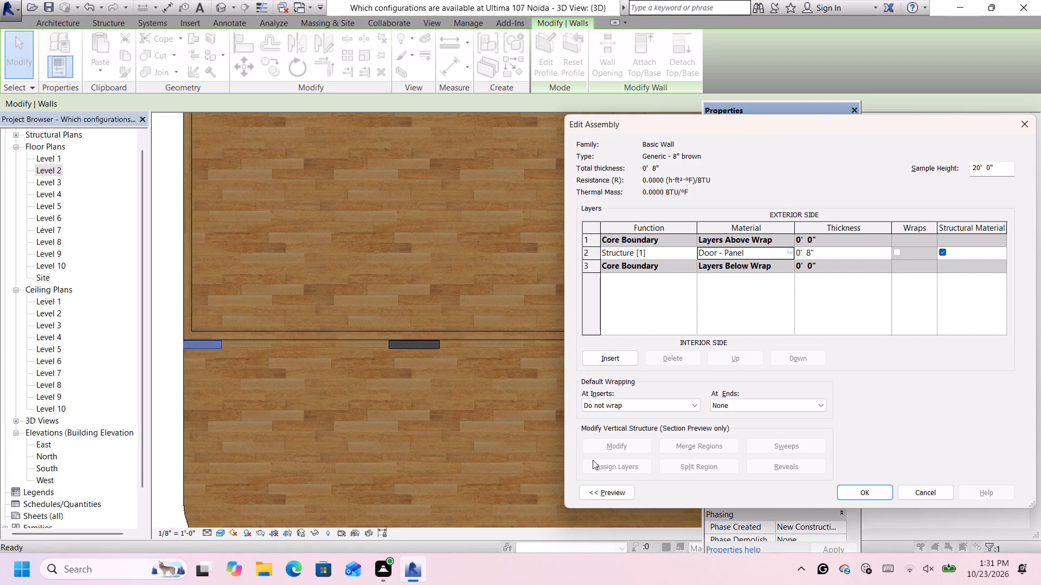
click(850, 490)
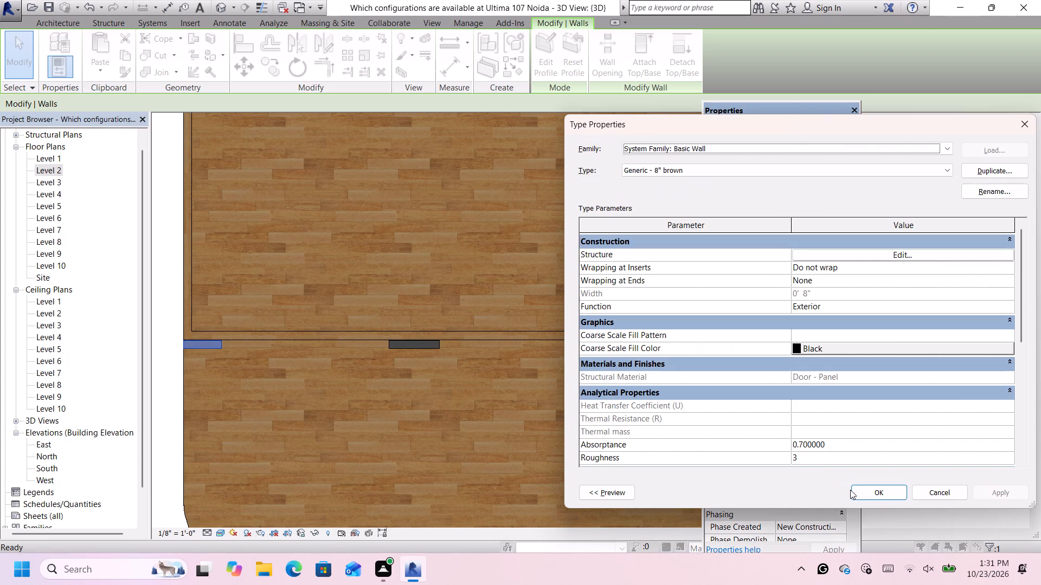
click(850, 490)
click(866, 492)
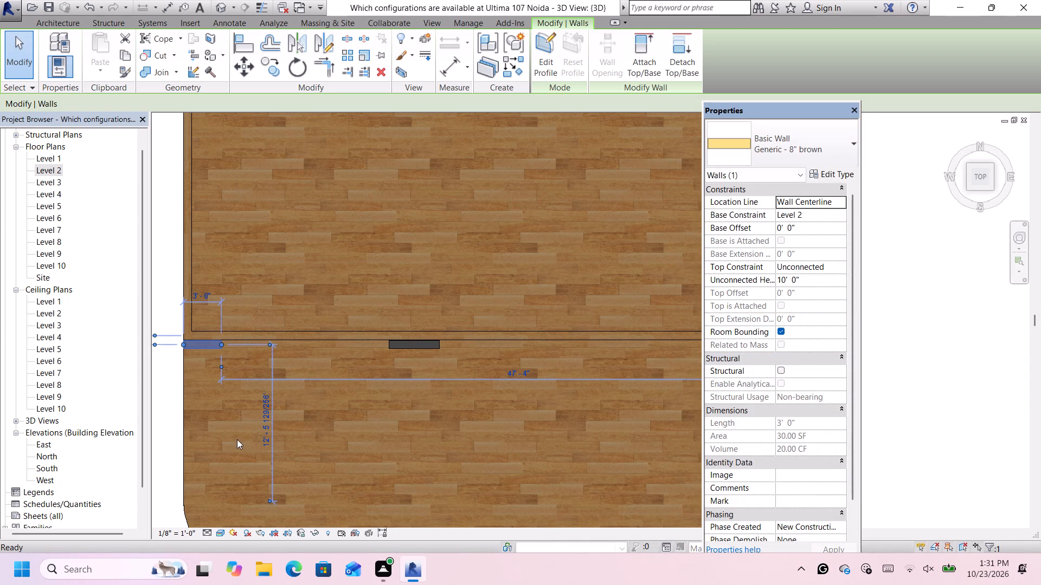
click(172, 434)
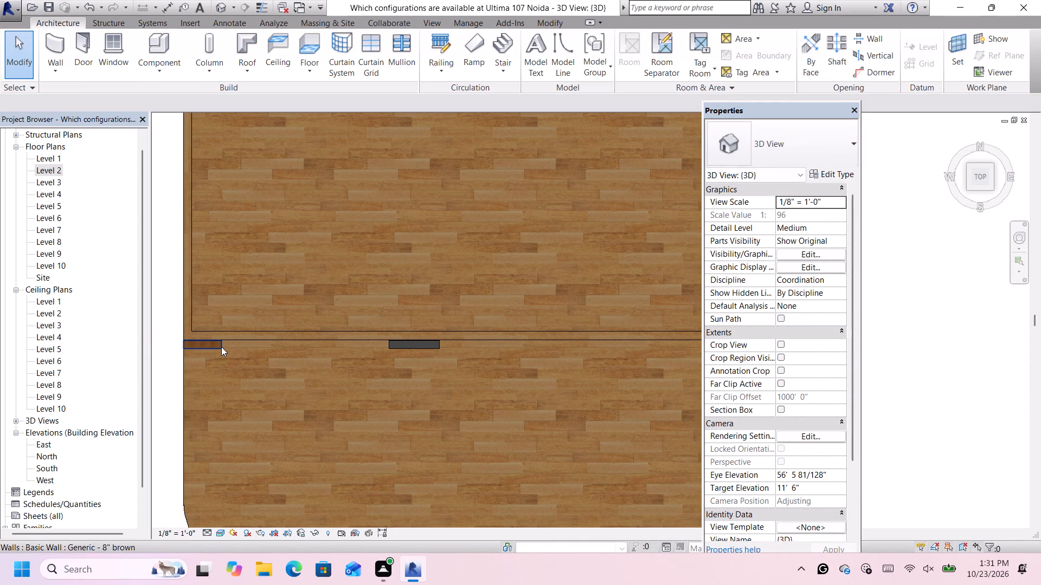
Change the 4' Generic - 8" wall on the slab to the Generic - 8" brown wall type.
scroll(220, 346, up, 3)
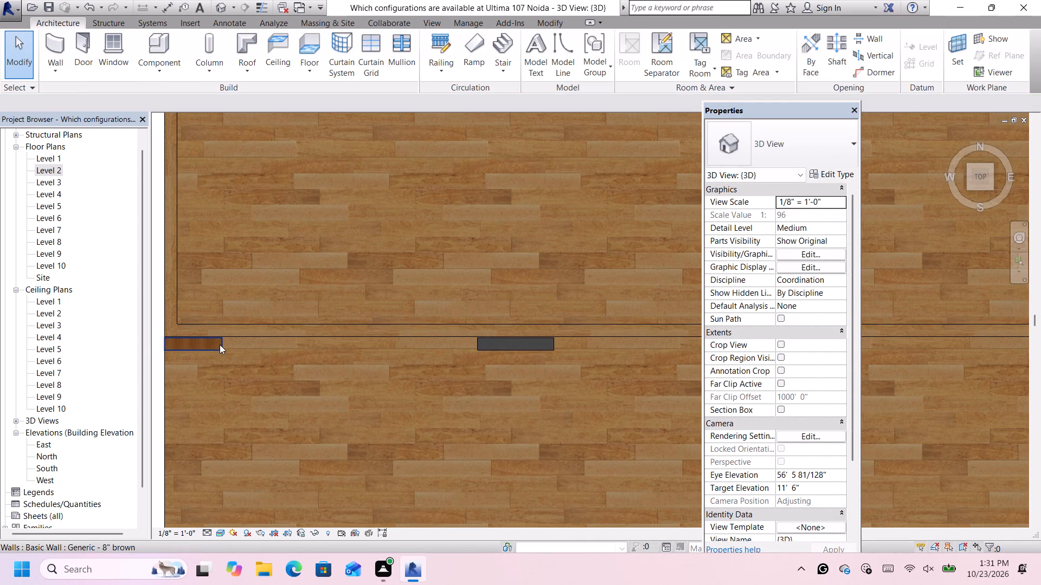
click(220, 345)
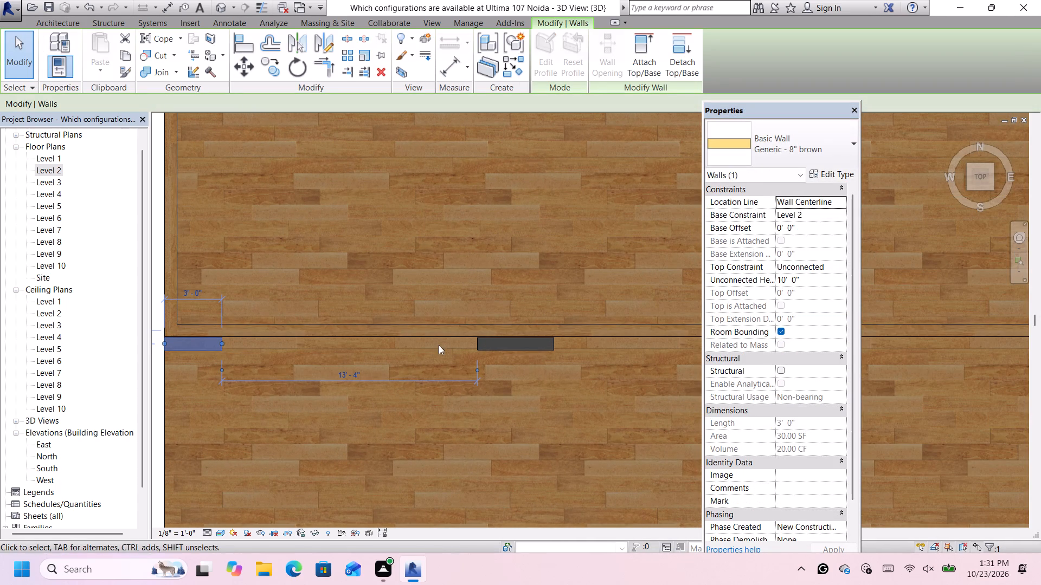
click(492, 344)
scroll(496, 343, down, 2)
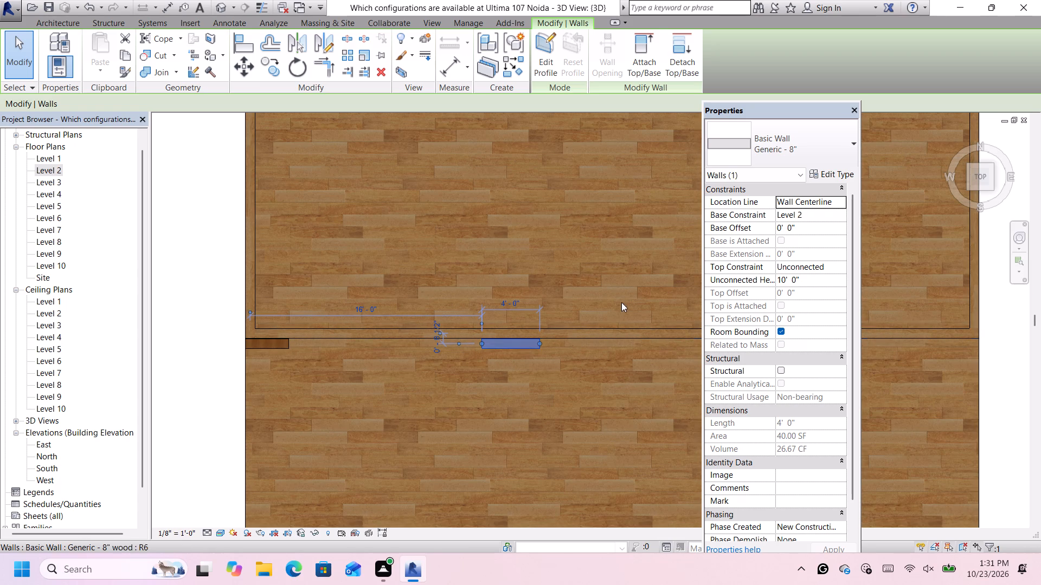
click(784, 140)
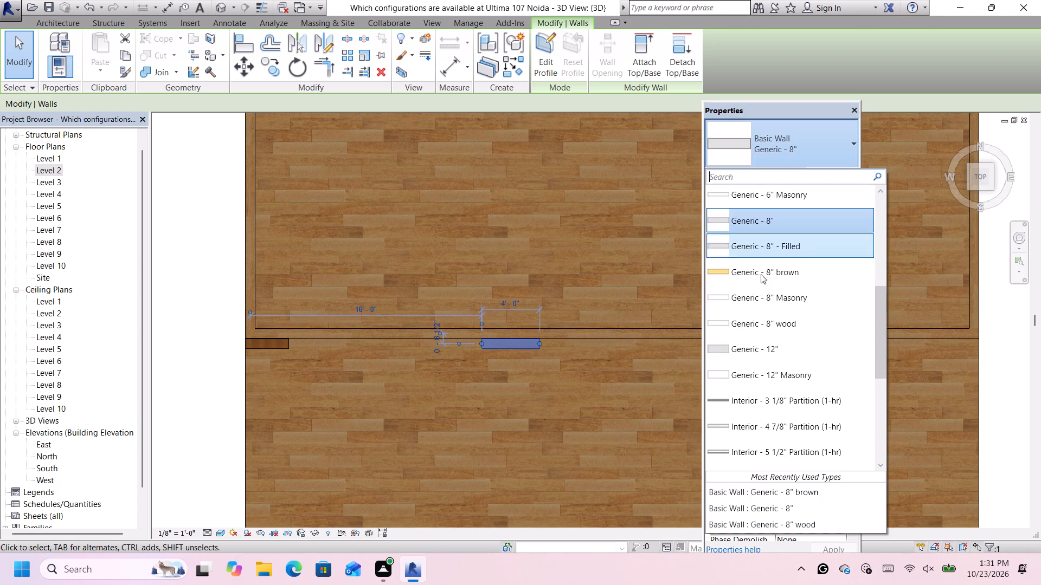
click(791, 275)
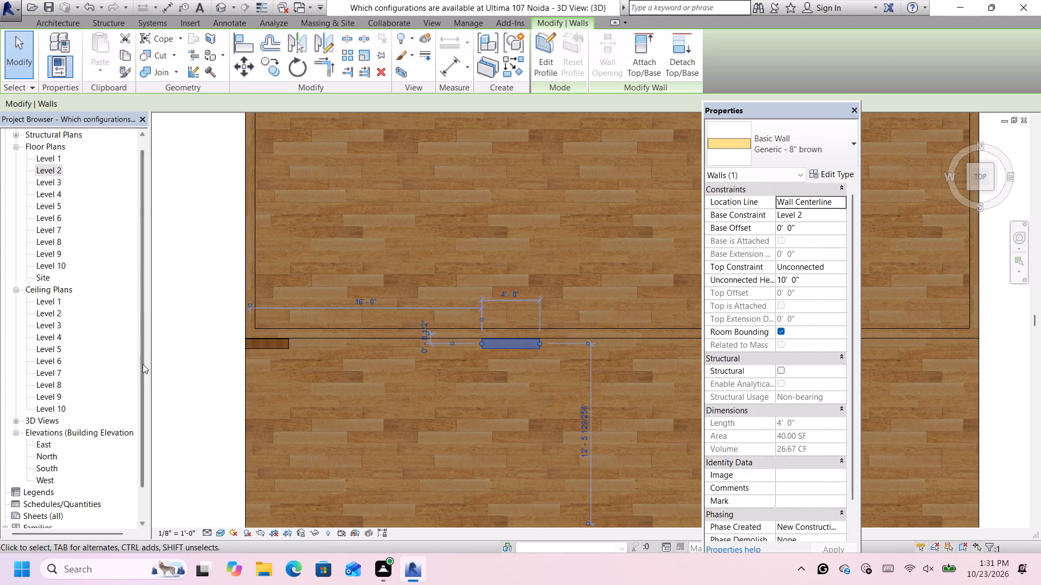
click(191, 386)
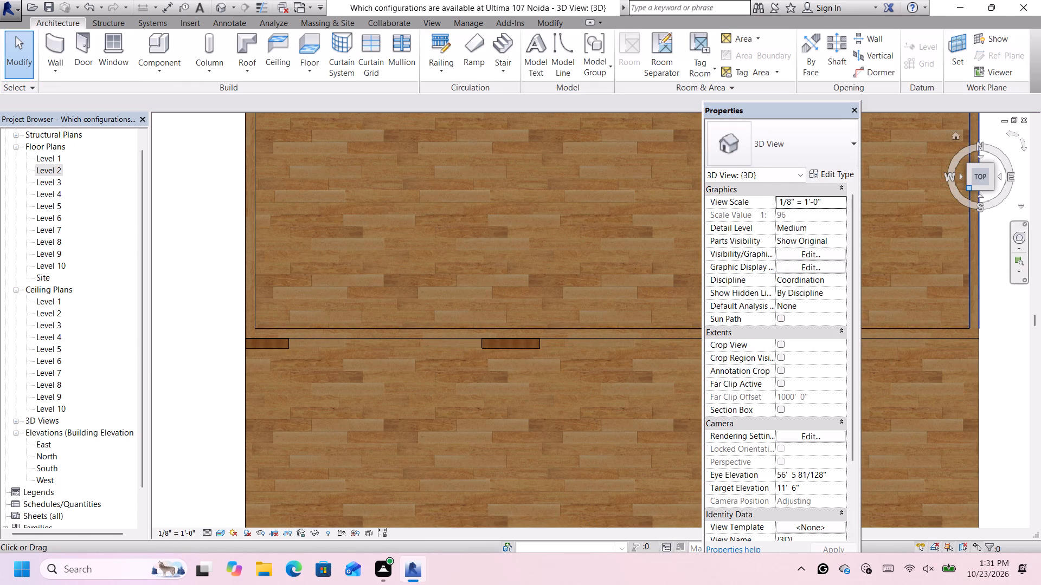
From the front, shorten the west brown wall to 2' and nudge it west, flush with the wood wall's end.
click(968, 187)
click(991, 180)
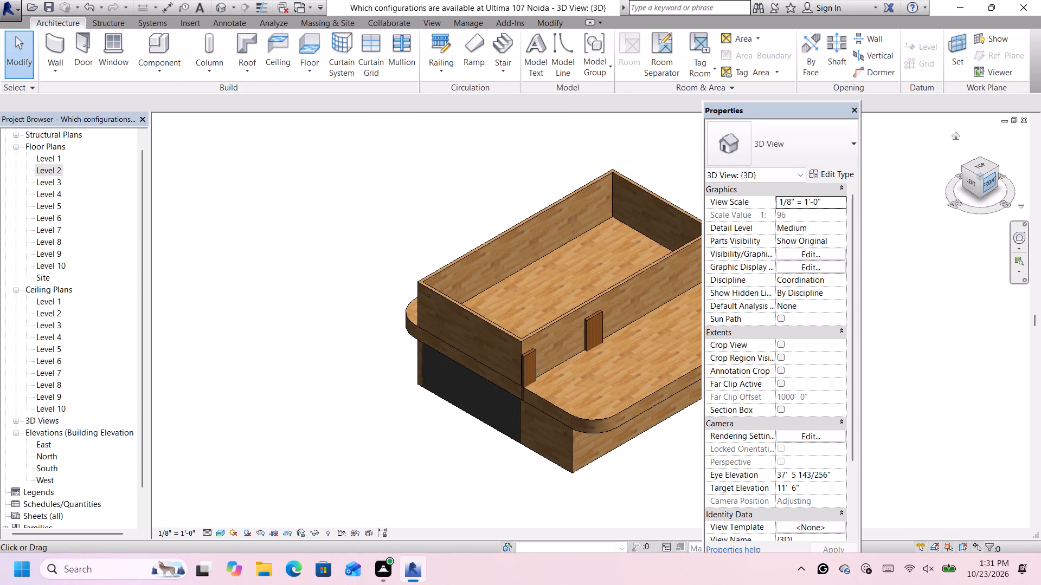
scroll(583, 238, up, 3)
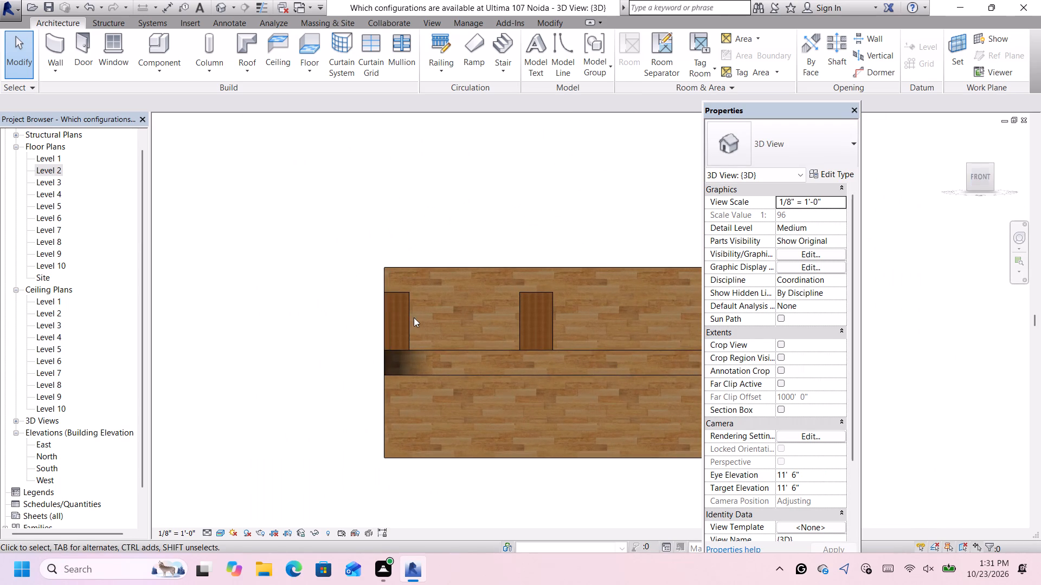
scroll(410, 316, up, 3)
click(407, 311)
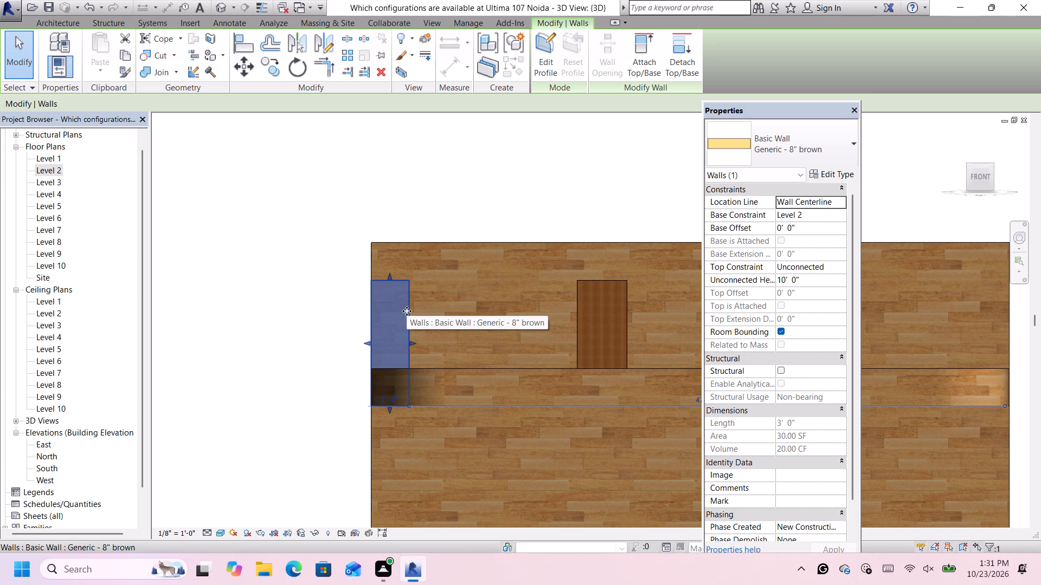
scroll(407, 311, down, 7)
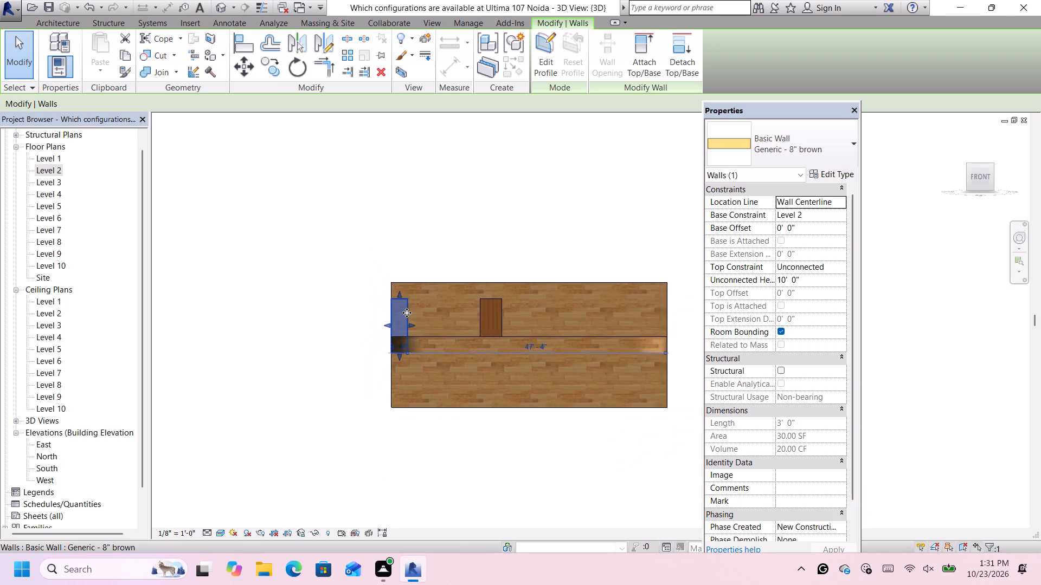
scroll(407, 313, down, 4)
scroll(407, 313, up, 6)
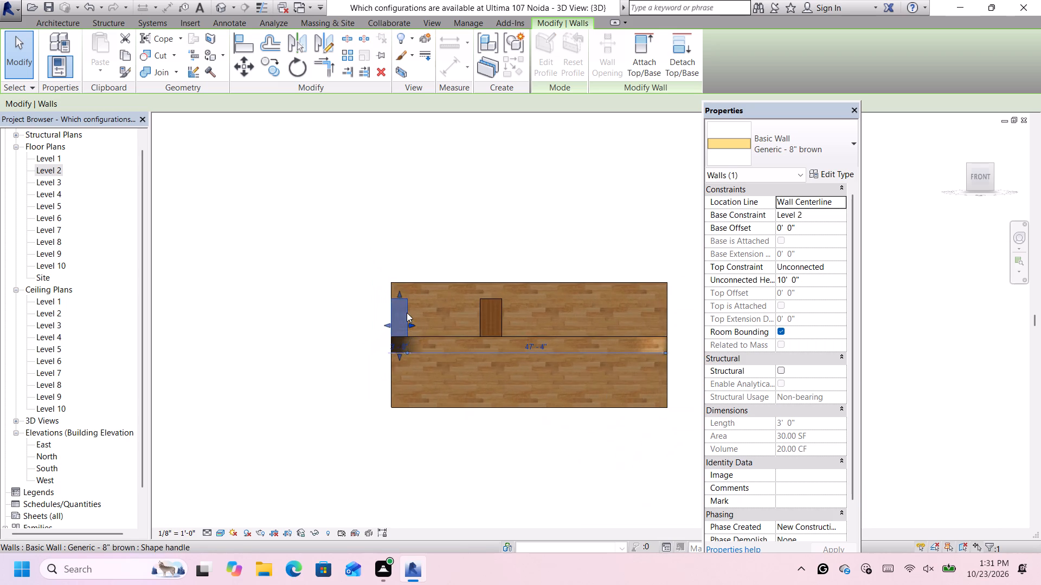
scroll(407, 313, up, 8)
click(384, 446)
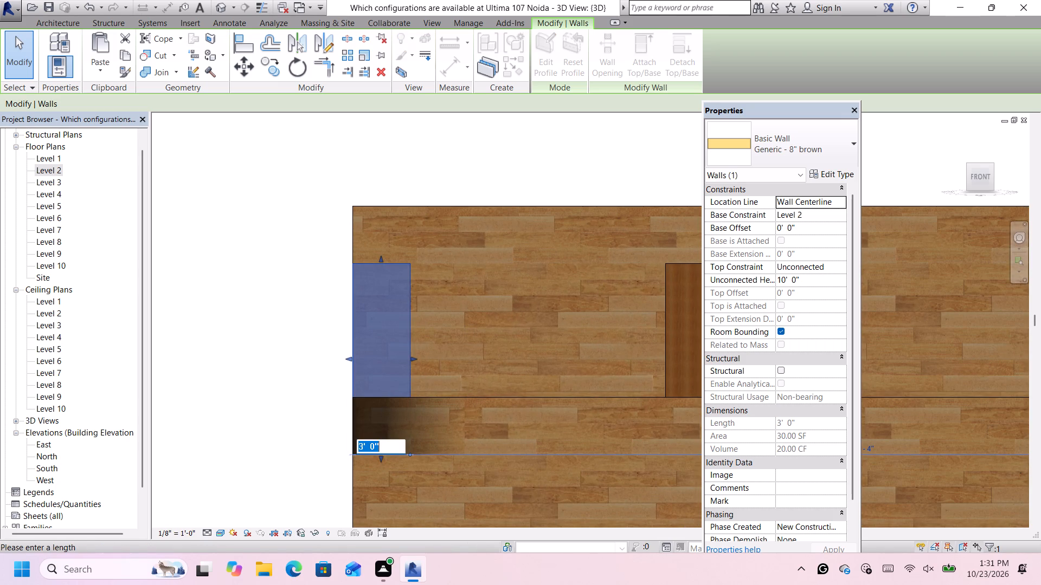
text(2')
key(Return)
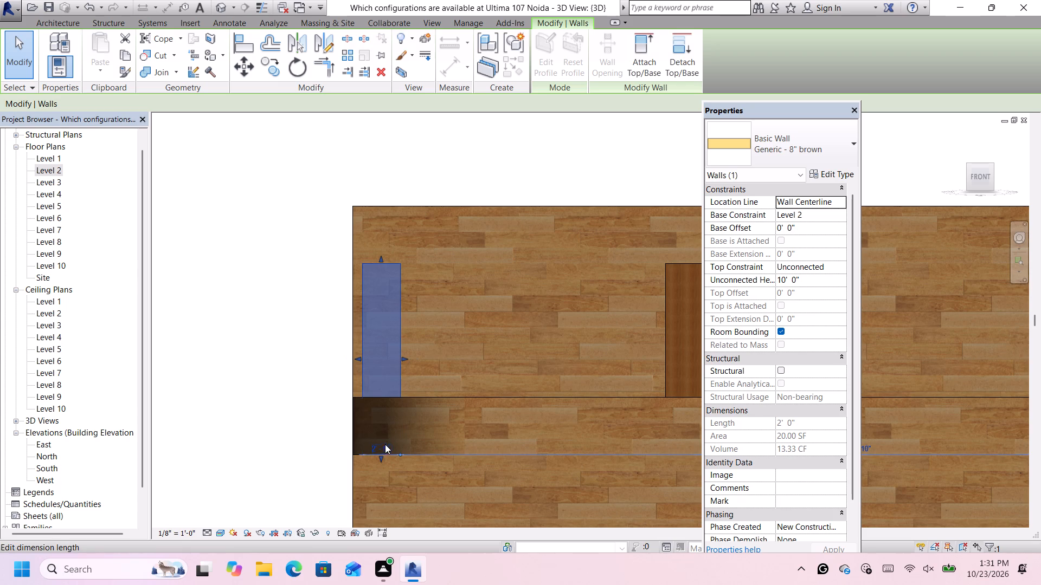
key(Left)
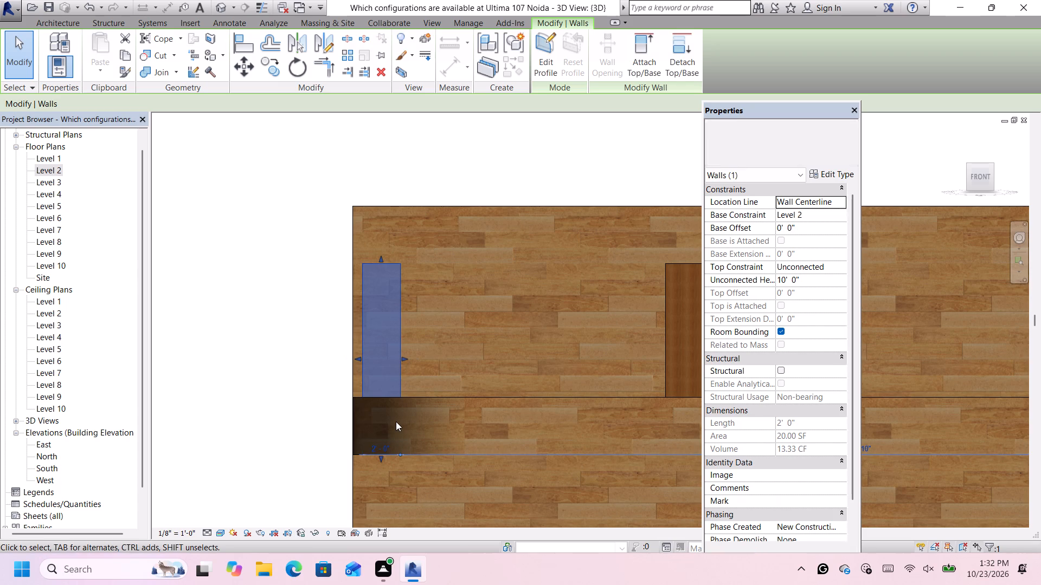
key(Left)
key(Left)
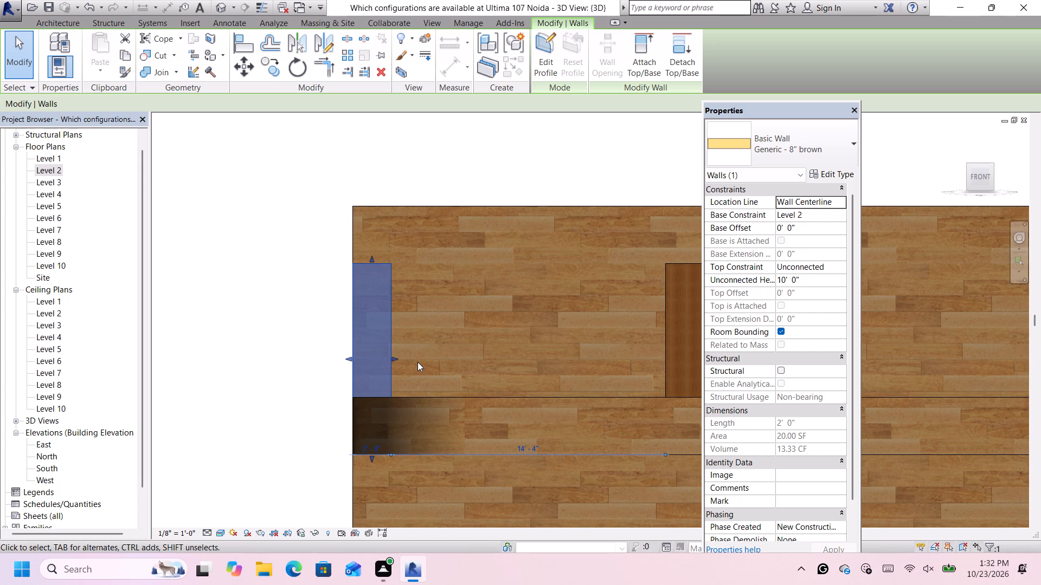
Set the west brown wall's length to 1.5' and nudge it west until it sits at the wood wall's end.
click(377, 444)
key(1)
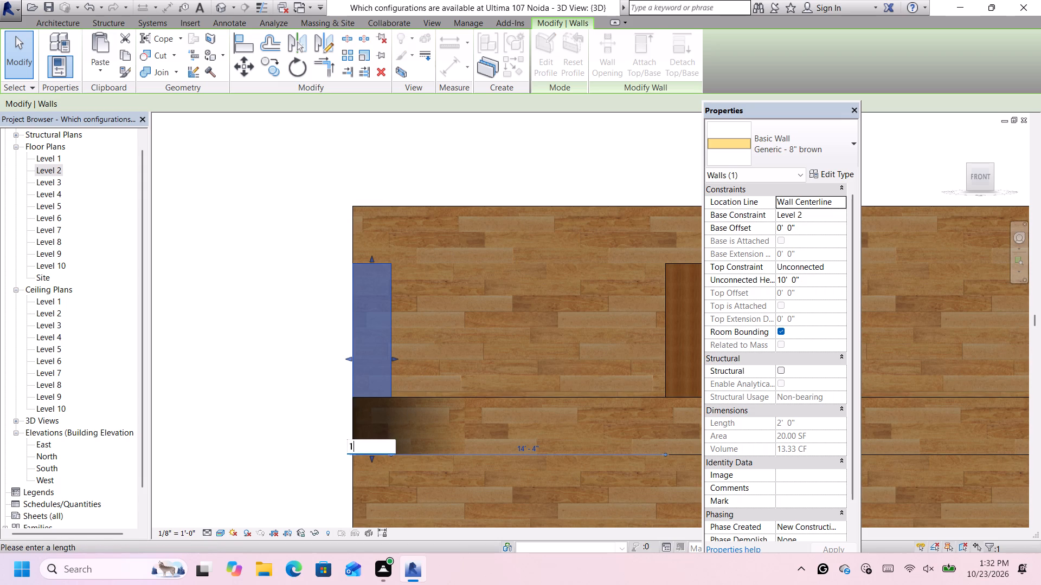
text(.5')
key(Return)
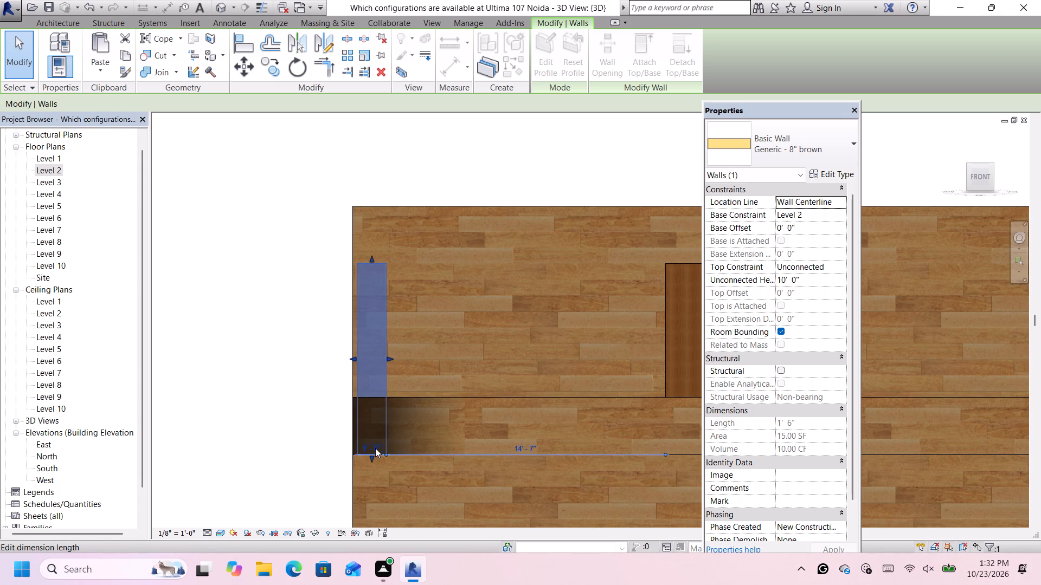
key(Left)
key(Left)
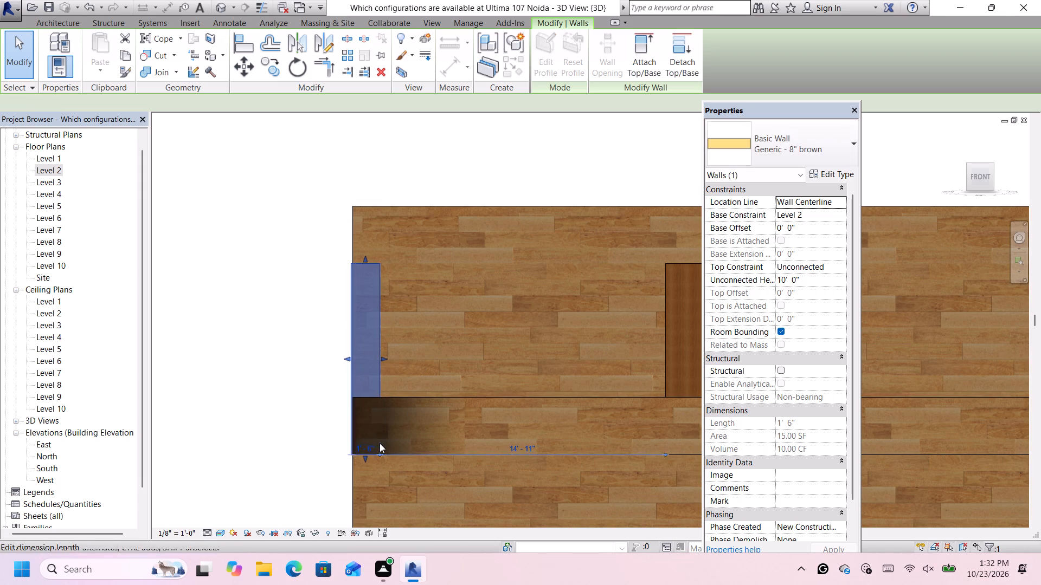
scroll(325, 360, up, 5)
scroll(396, 351, up, 1)
key(Right)
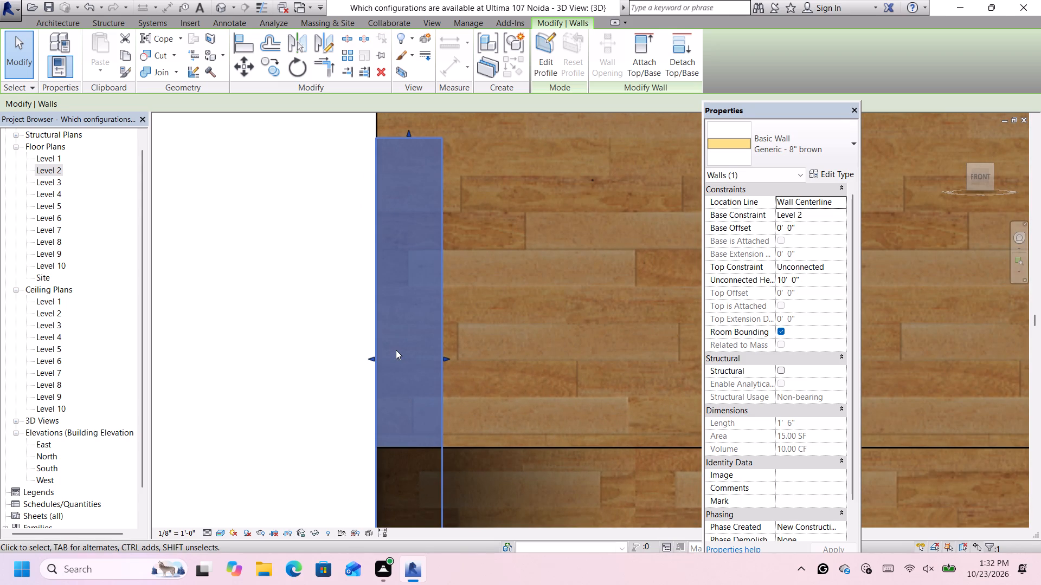
key(Right)
scroll(396, 350, up, 2)
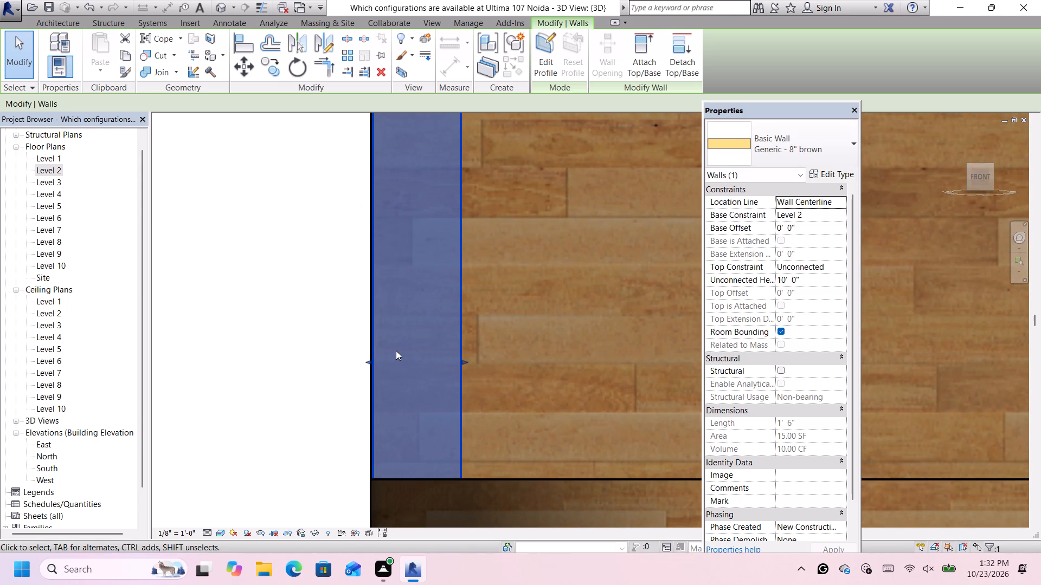
key(Left)
scroll(396, 350, down, 10)
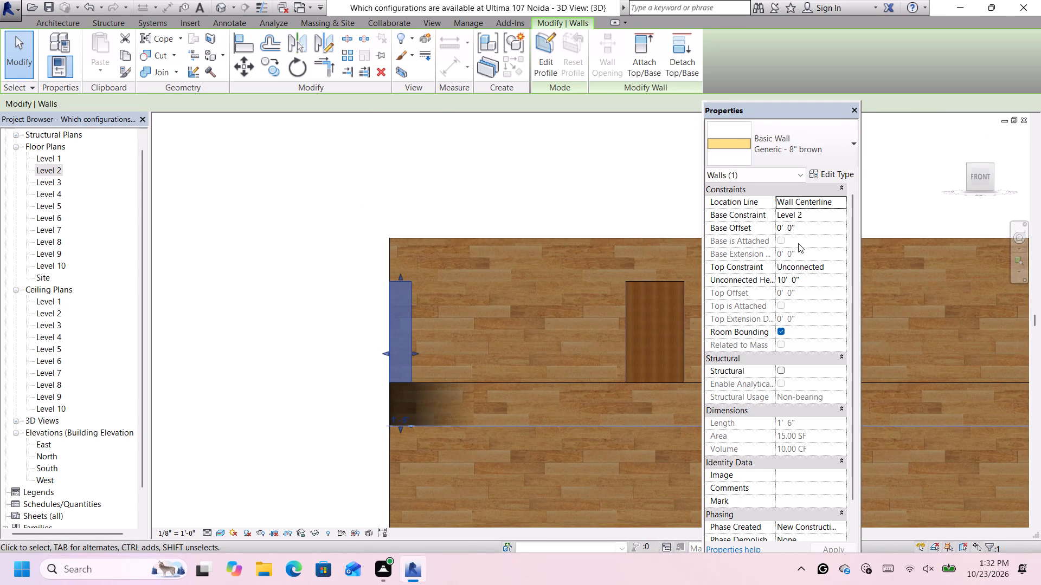
Set the west brown wall's base offset to 3'.
click(820, 227)
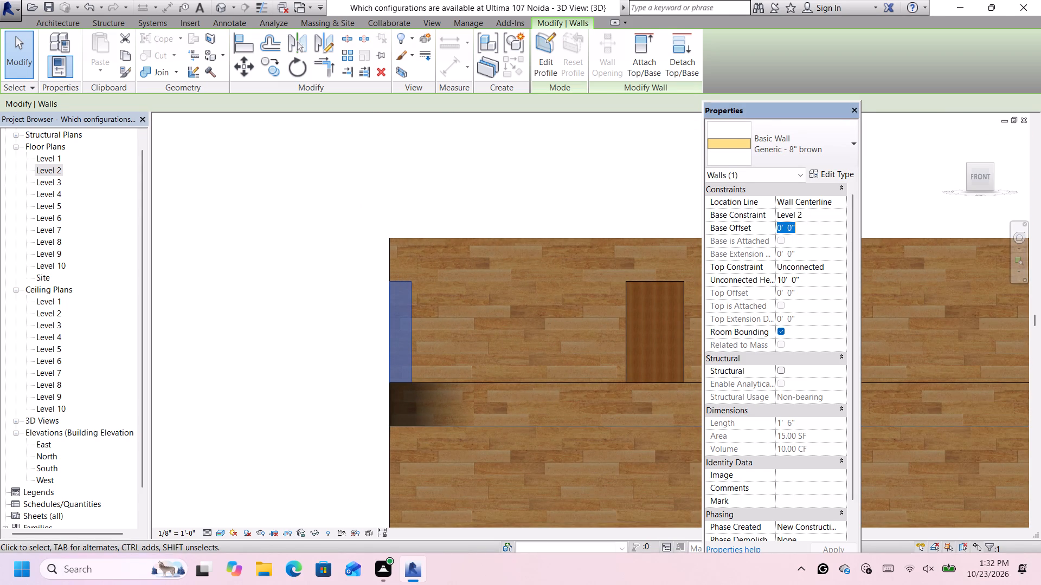
key(BackSpace)
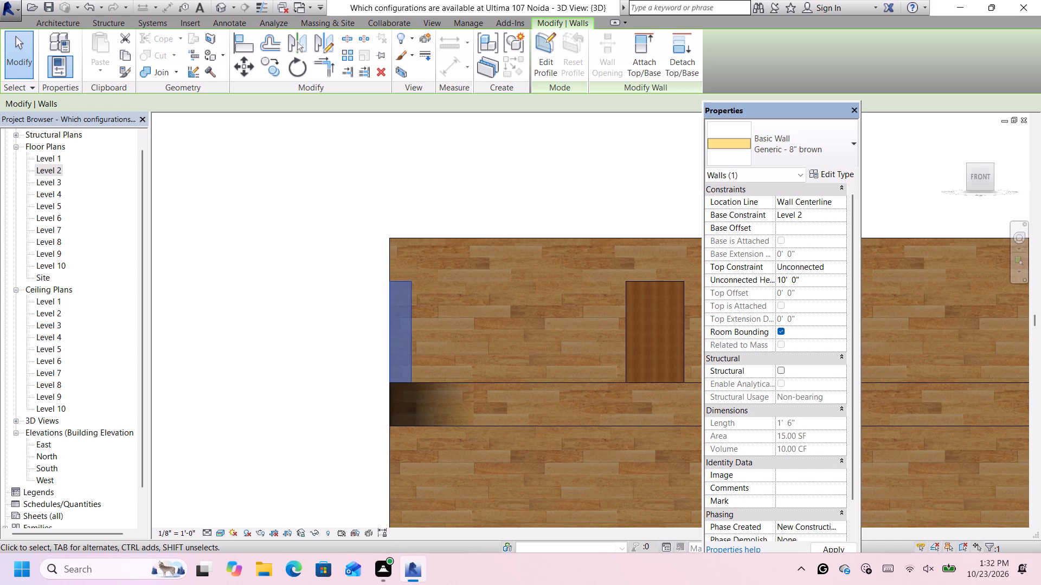
key(3)
key(apostrophe)
key(Return)
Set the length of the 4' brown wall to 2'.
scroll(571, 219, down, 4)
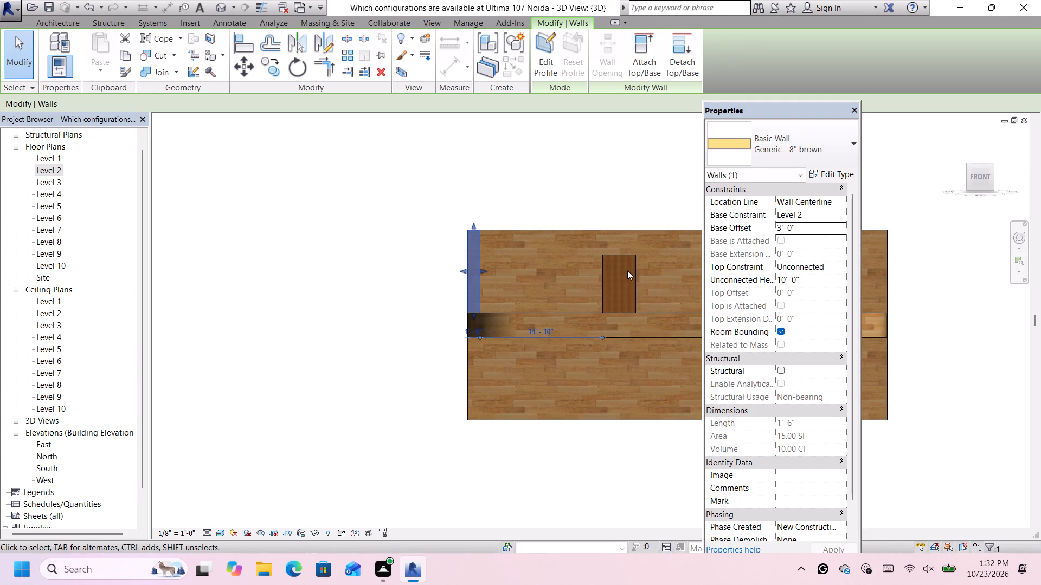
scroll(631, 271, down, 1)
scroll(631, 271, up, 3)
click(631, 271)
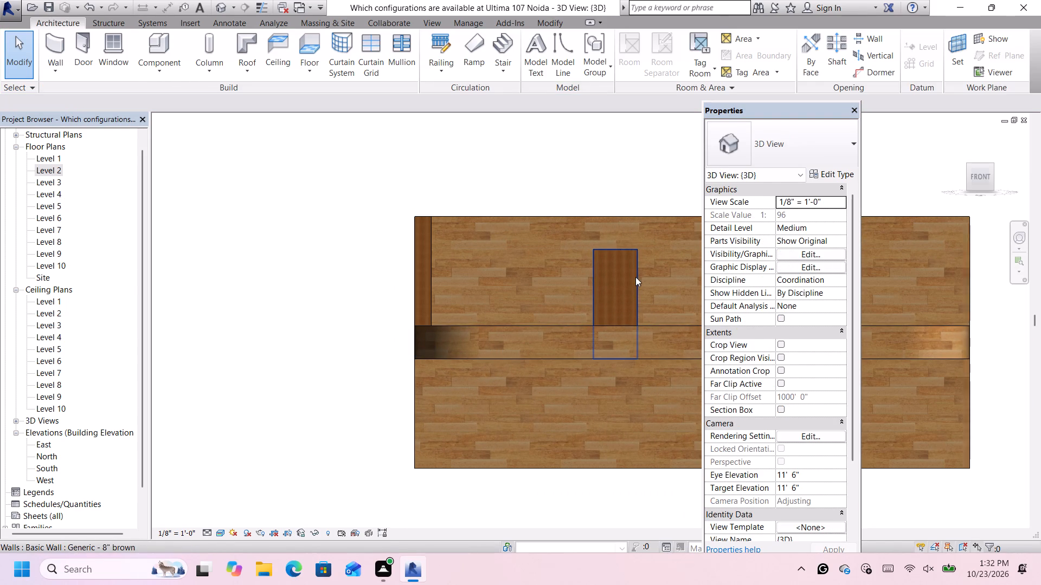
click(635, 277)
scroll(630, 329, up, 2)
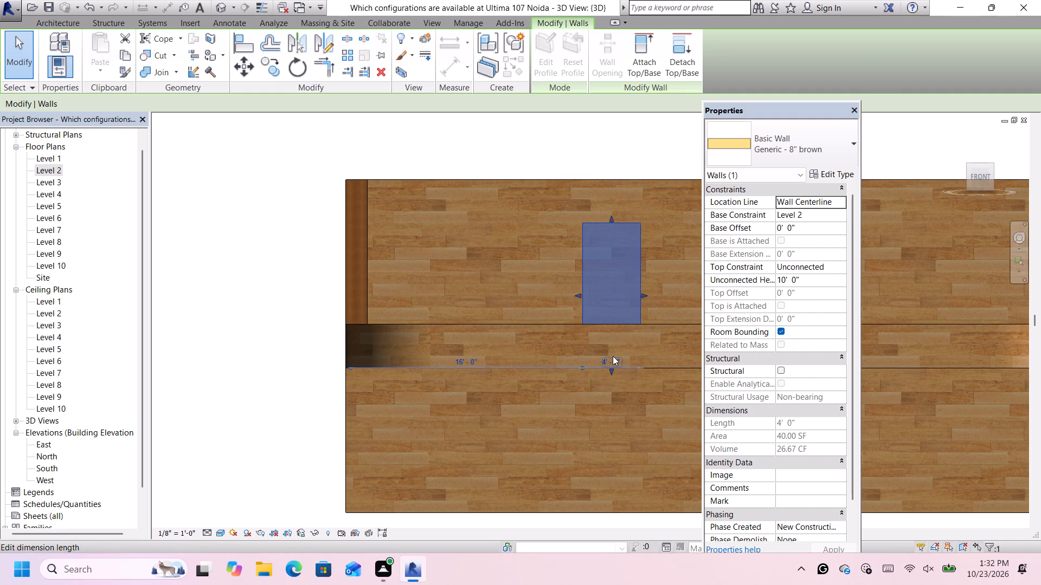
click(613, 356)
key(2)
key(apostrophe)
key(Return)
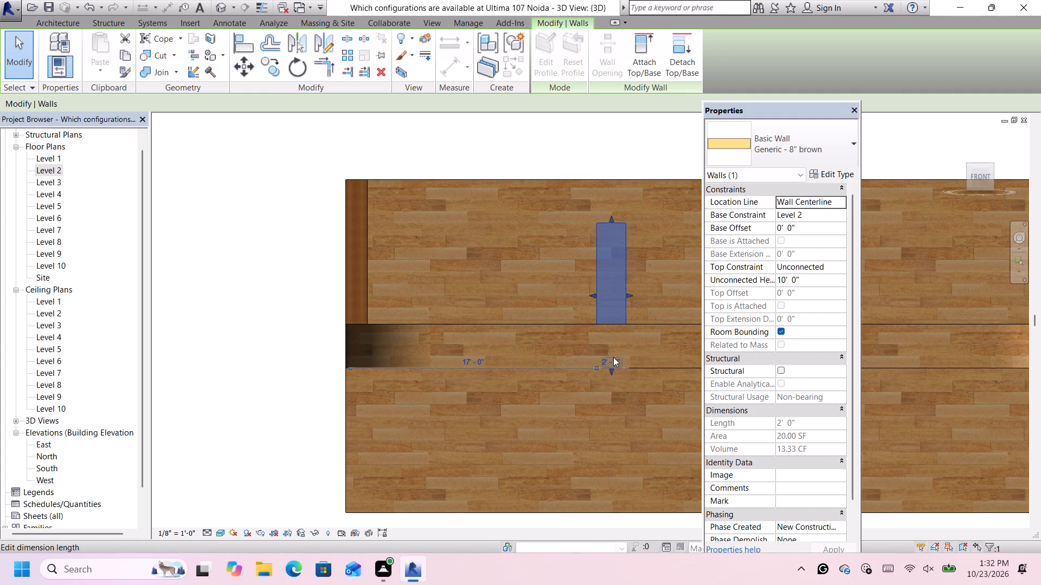
Set the length of the brown wall east of the edge wall to 2.5'.
click(614, 361)
text(2.)
key(5)
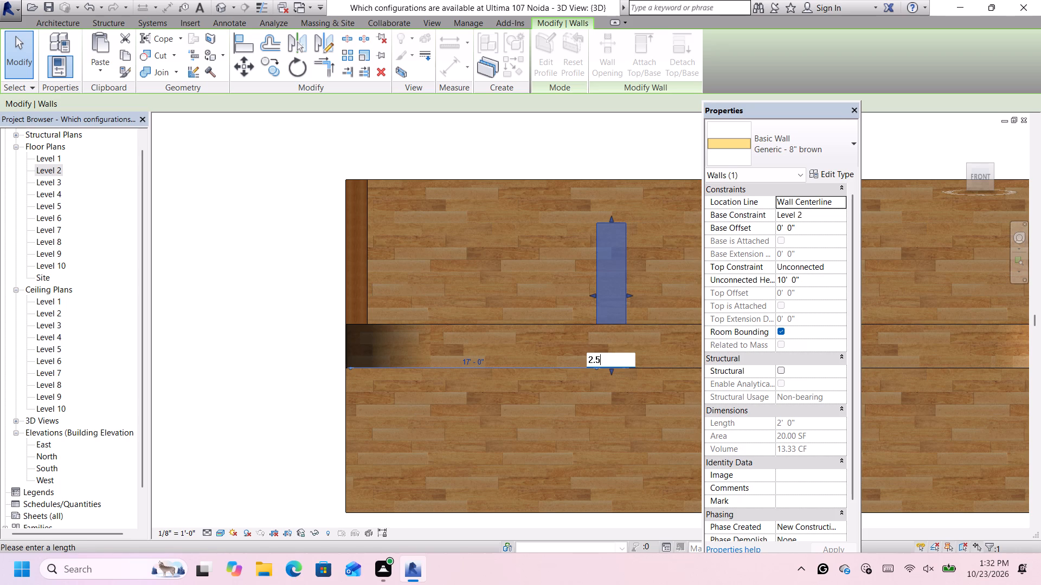
key(apostrophe)
key(Return)
Set the base offset of the 2' 6" brown wall to 3'.
scroll(620, 347, down, 2)
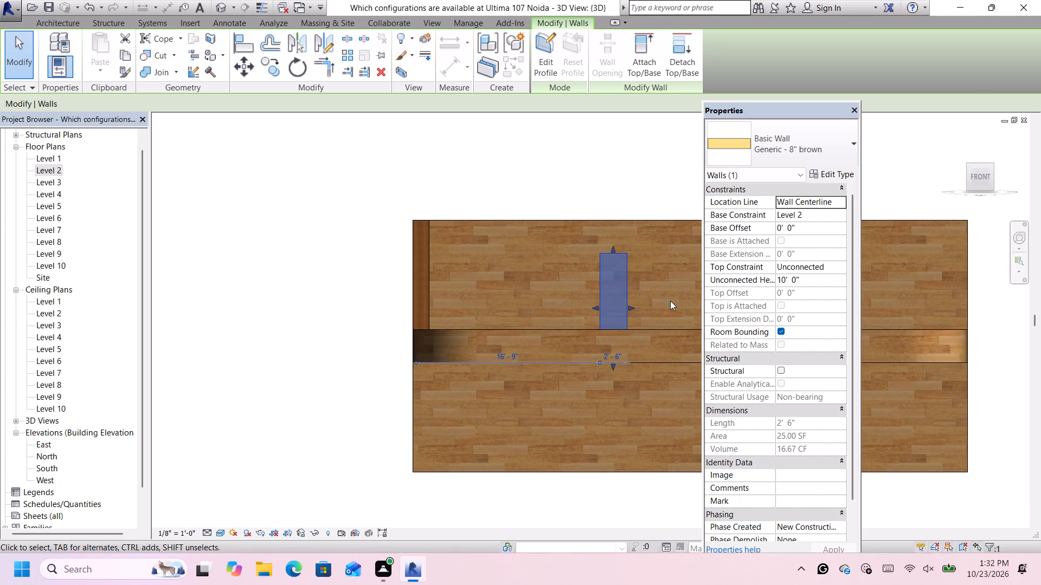
scroll(670, 300, up, 2)
click(800, 225)
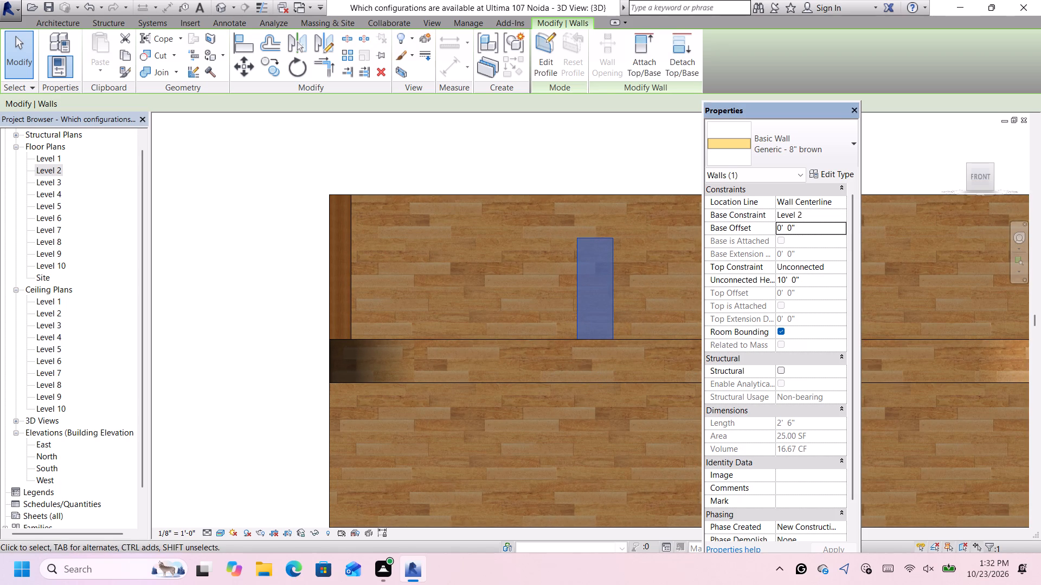
key(BackSpace)
key(BackSpace)
key(BackSpace)
key(BackSpace)
key(BackSpace)
key(BackSpace)
key(BackSpace)
key(BackSpace)
key(BackSpace)
key(BackSpace)
key(BackSpace)
text(3')
key(Return)
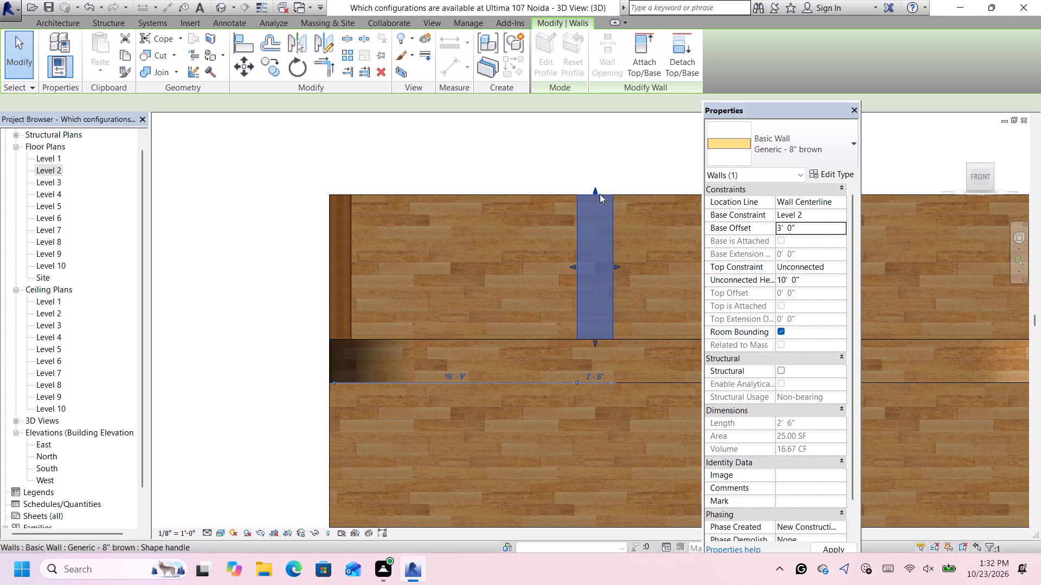
click(633, 173)
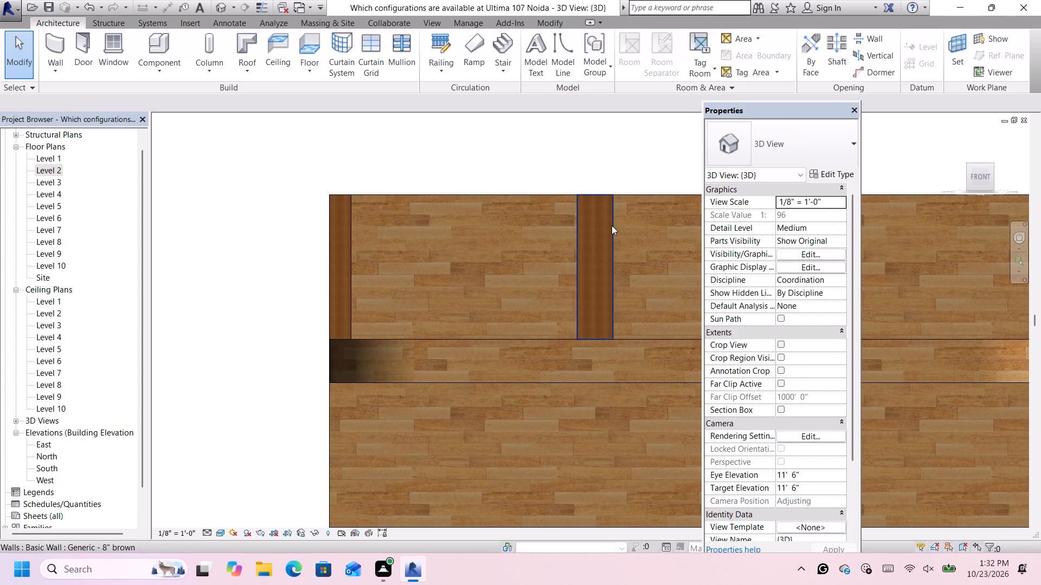
Open the Door - Panel material of the Generic - 8" brown wall type's structure layer and browse the appearance library for a replacement appearance.
click(611, 227)
click(821, 173)
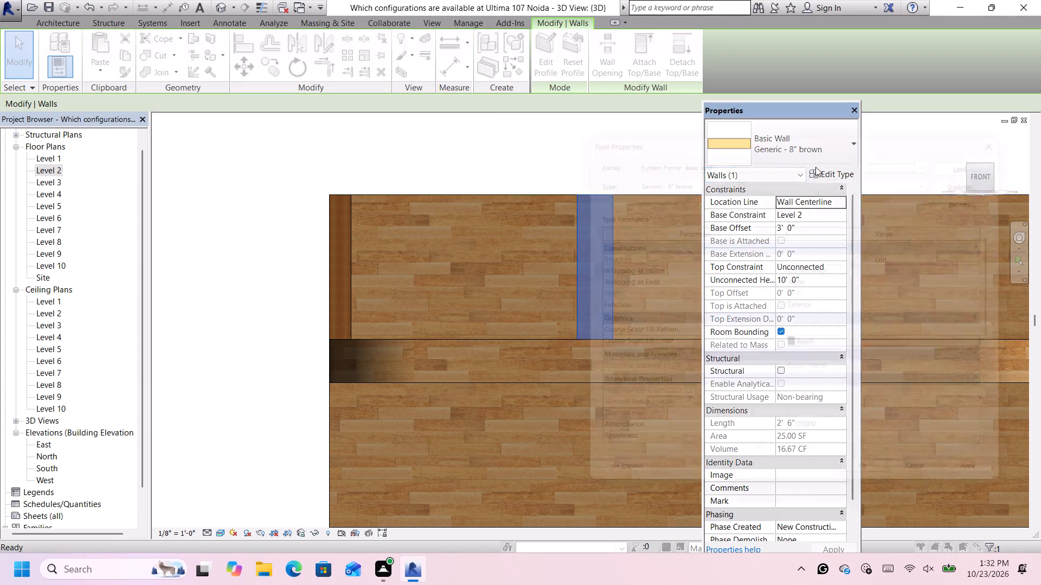
click(863, 259)
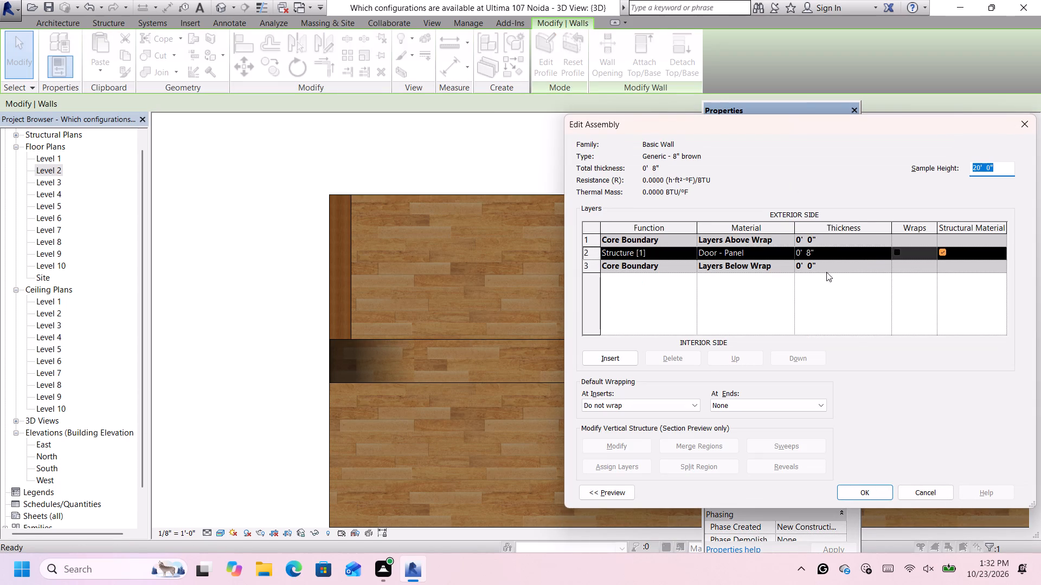
click(790, 251)
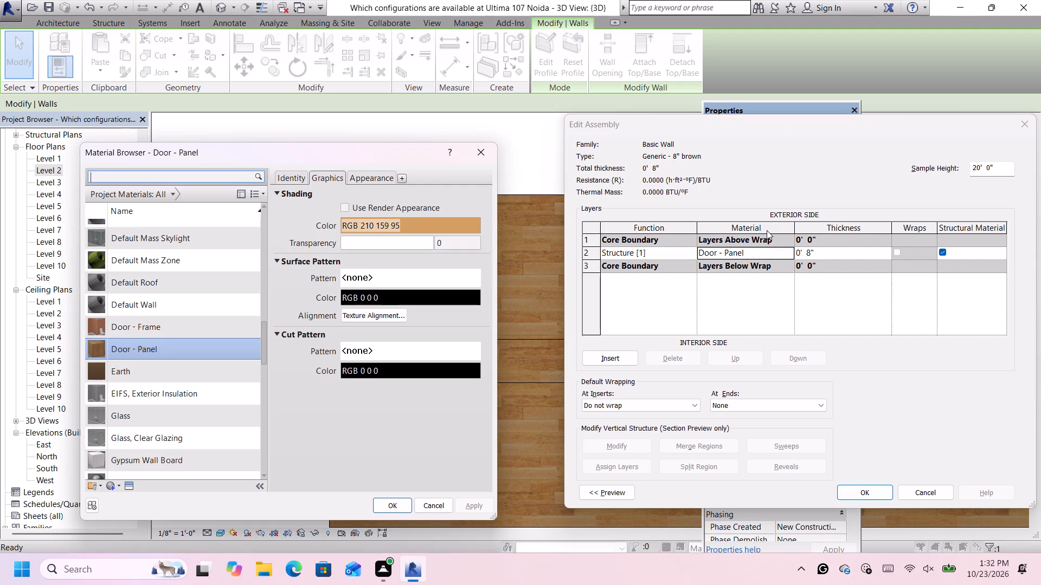
click(421, 231)
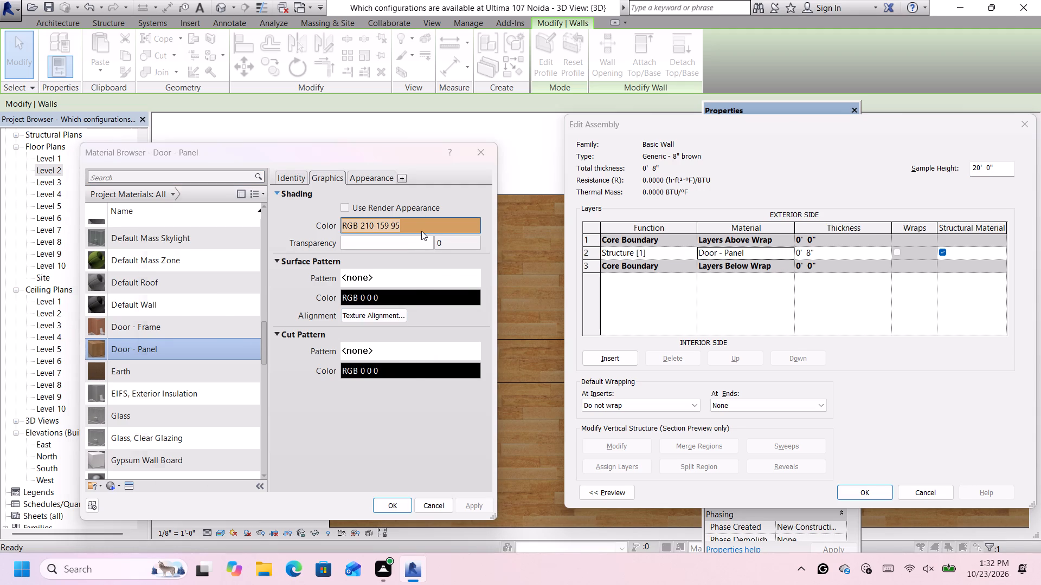
click(422, 211)
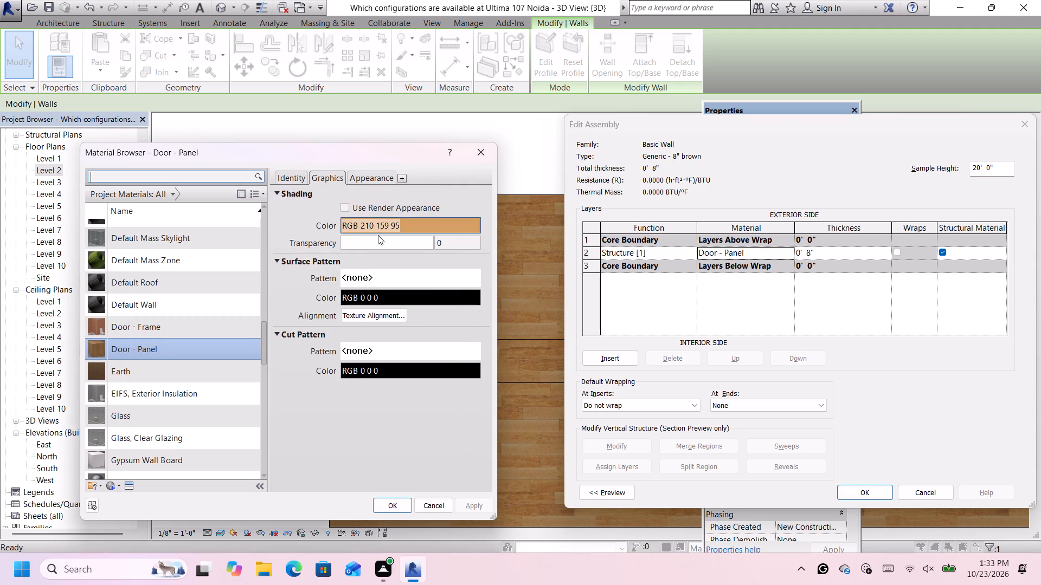
click(129, 488)
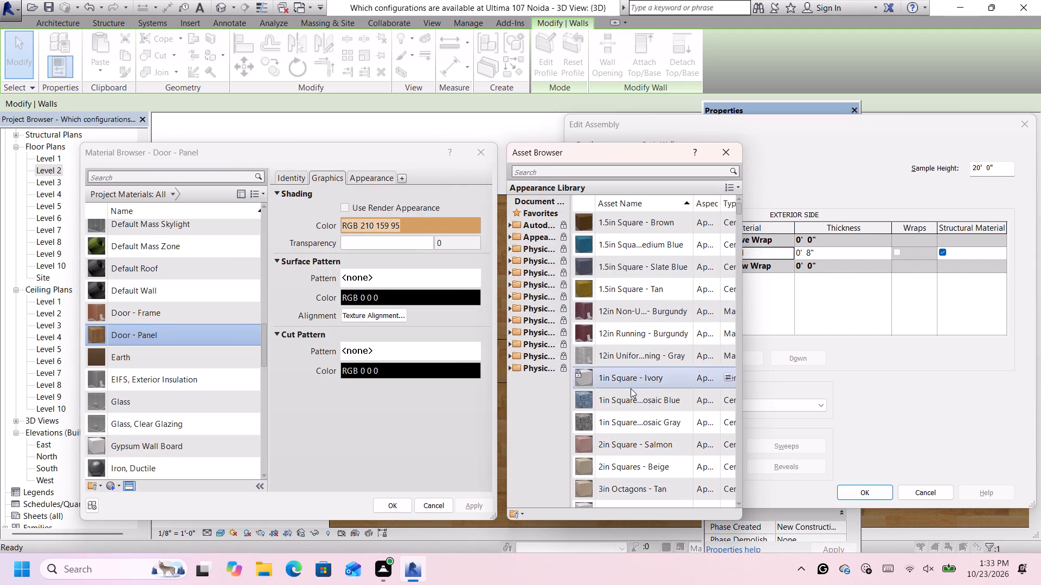
scroll(629, 390, down, 4)
scroll(628, 390, up, 1)
scroll(628, 390, down, 15)
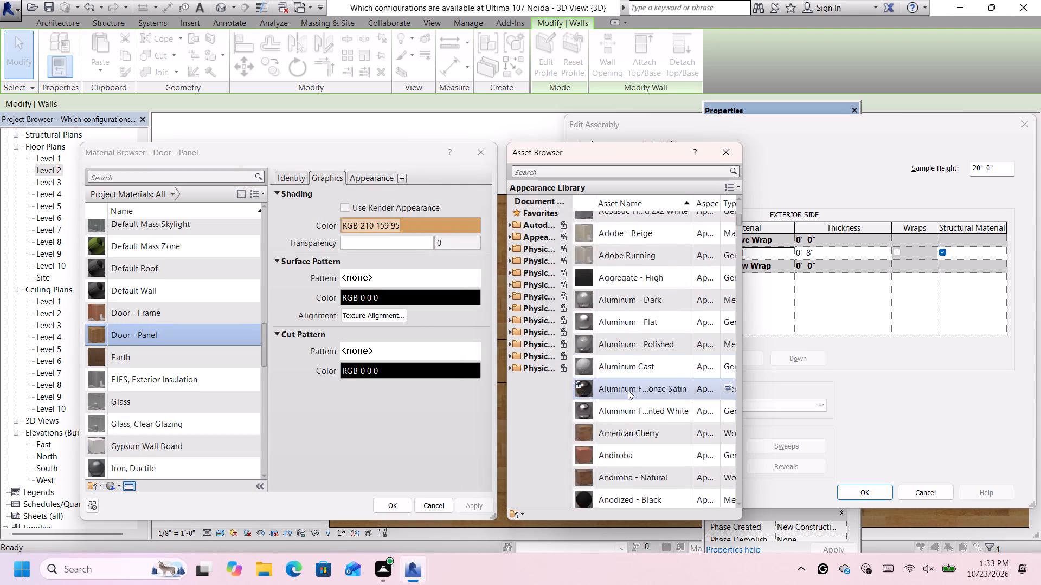
scroll(628, 390, down, 4)
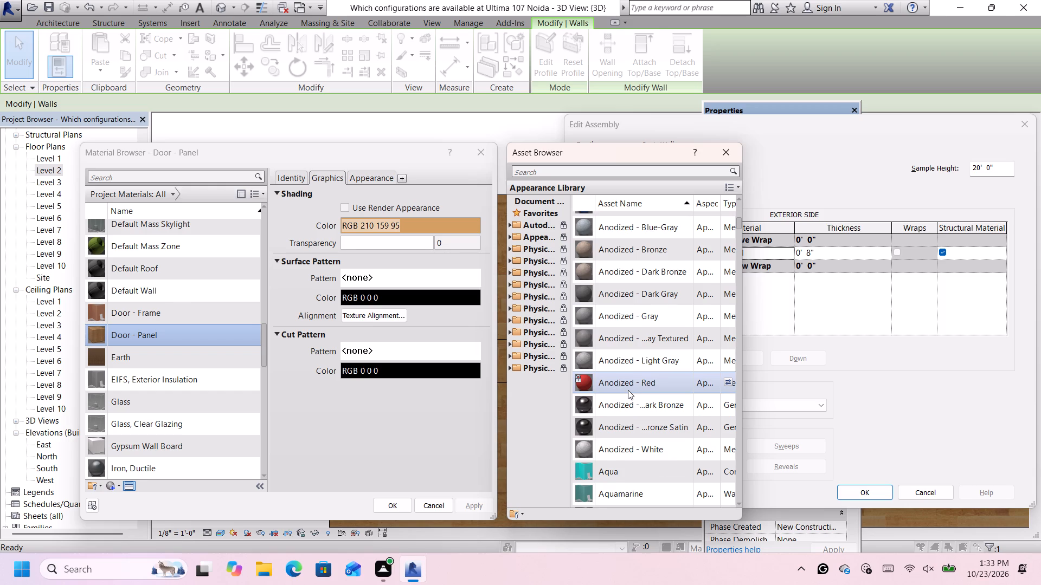
scroll(628, 390, down, 3)
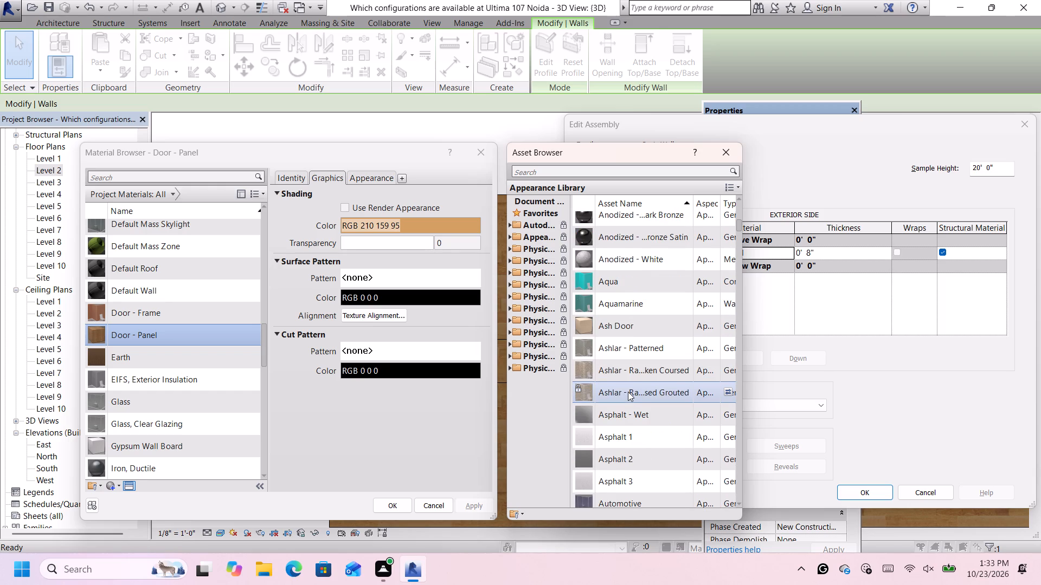
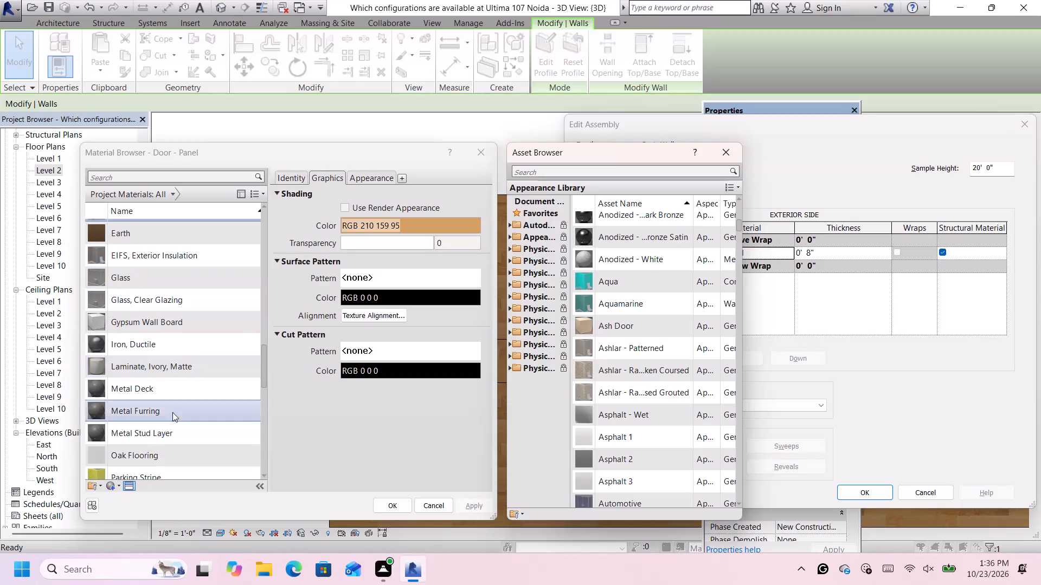
Replace the Door - Panel material's appearance with Beechwood - Cherry and apply it to the Generic - 8" brown wall type.
scroll(610, 378, down, 4)
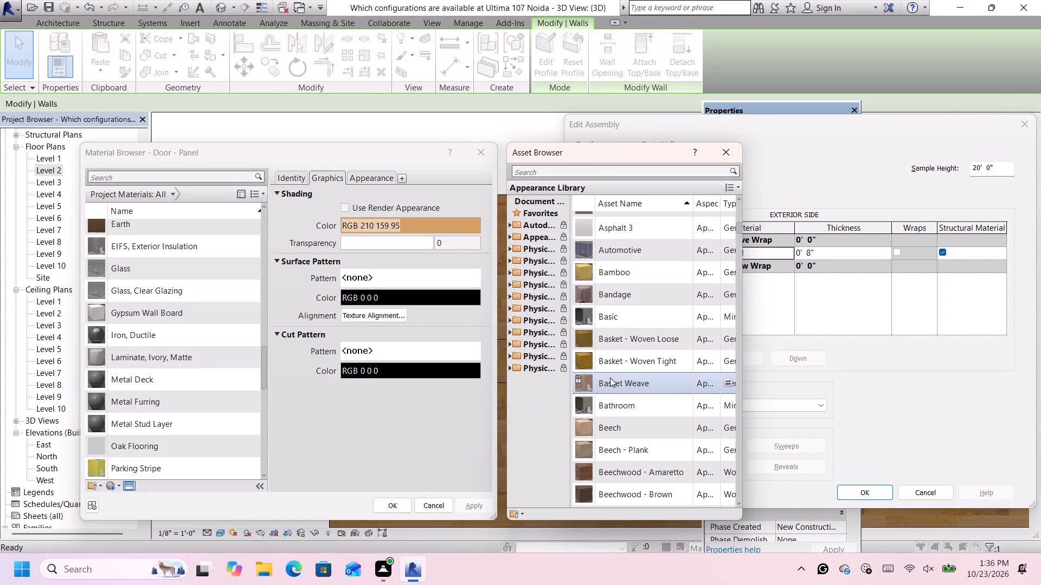
scroll(610, 378, down, 2)
double_click(620, 347)
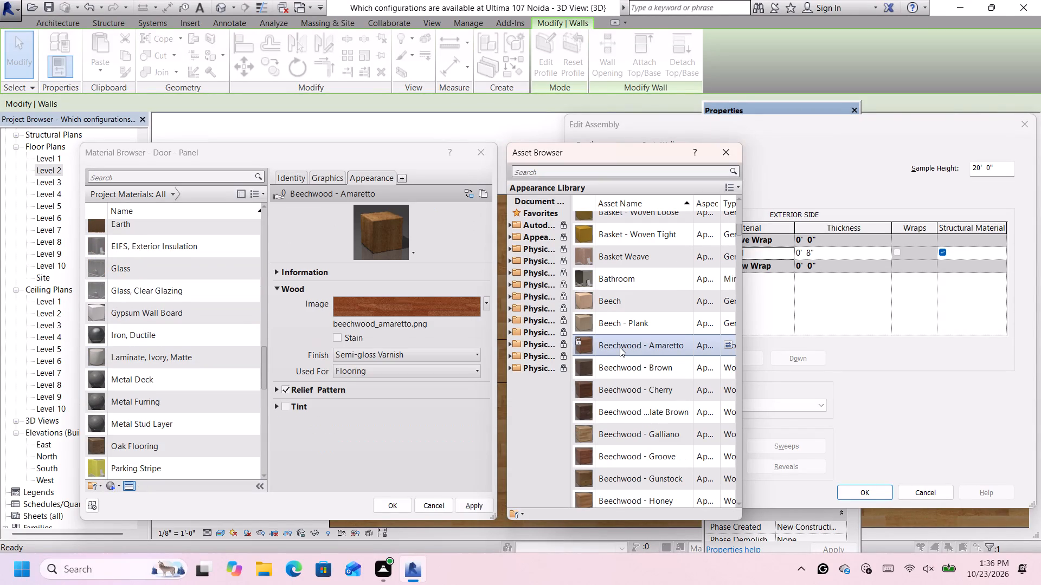
double_click(597, 389)
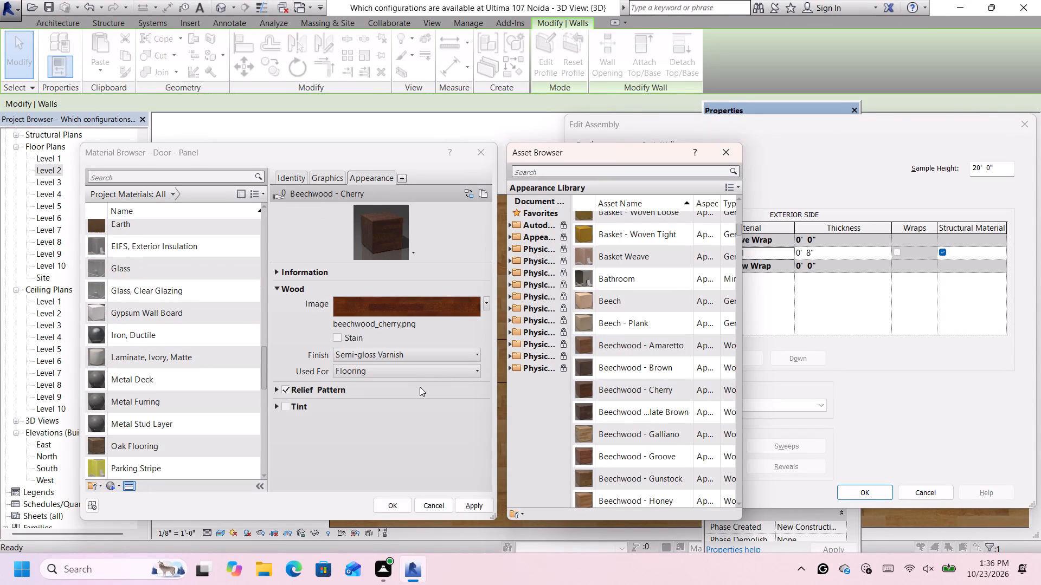
click(396, 505)
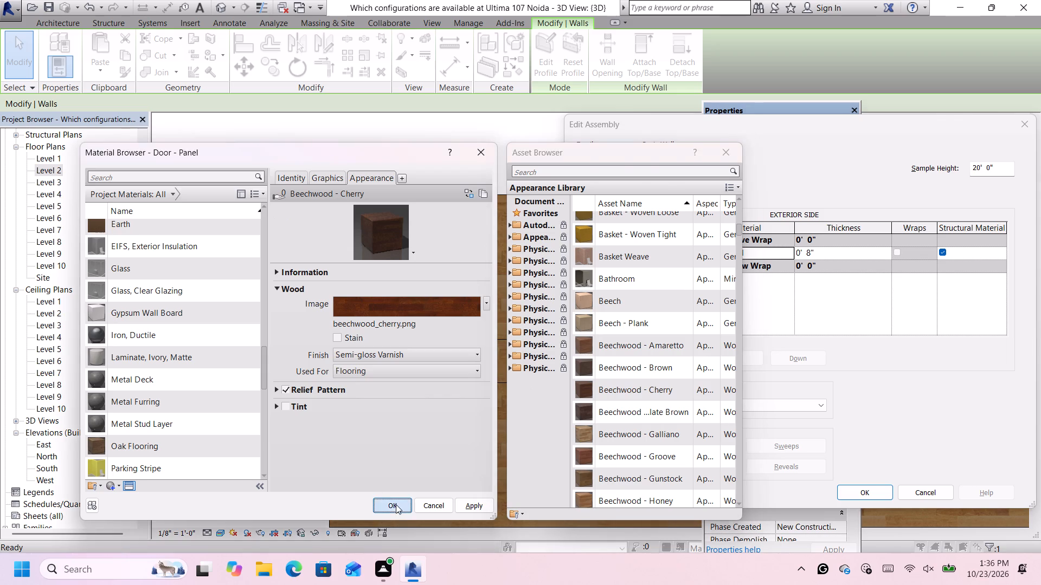
scroll(402, 481, down, 7)
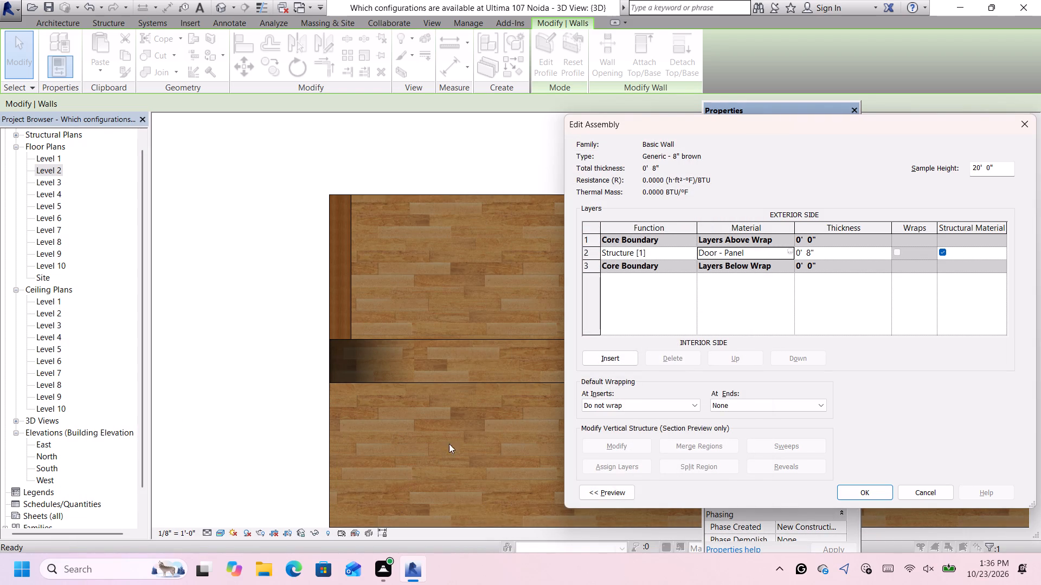
click(864, 491)
click(864, 491)
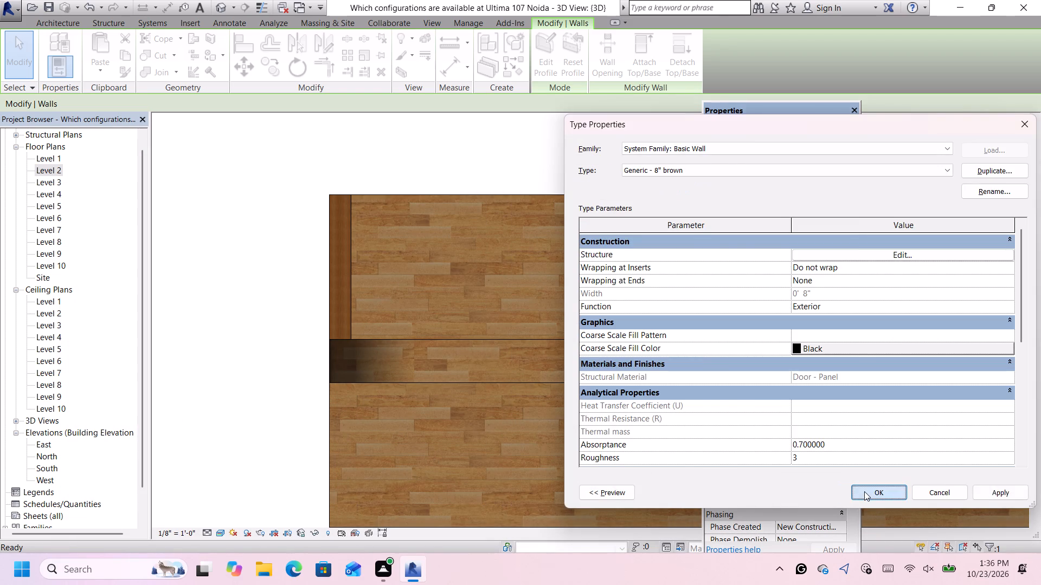
click(363, 164)
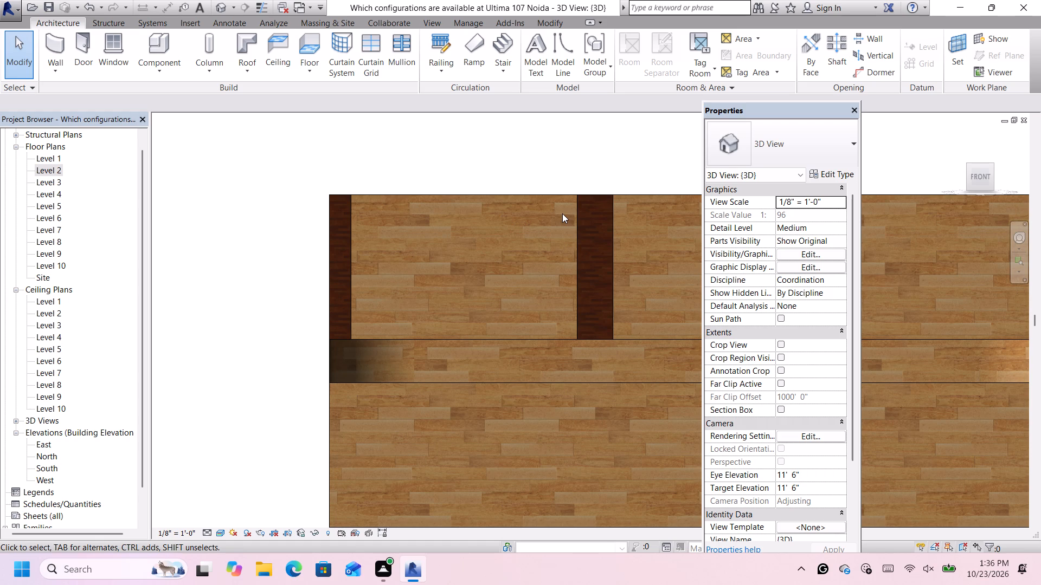
Examine the front of the model with the updated finish on the brown accent walls.
scroll(563, 213, down, 8)
scroll(618, 203, up, 5)
scroll(619, 203, down, 10)
scroll(675, 204, up, 2)
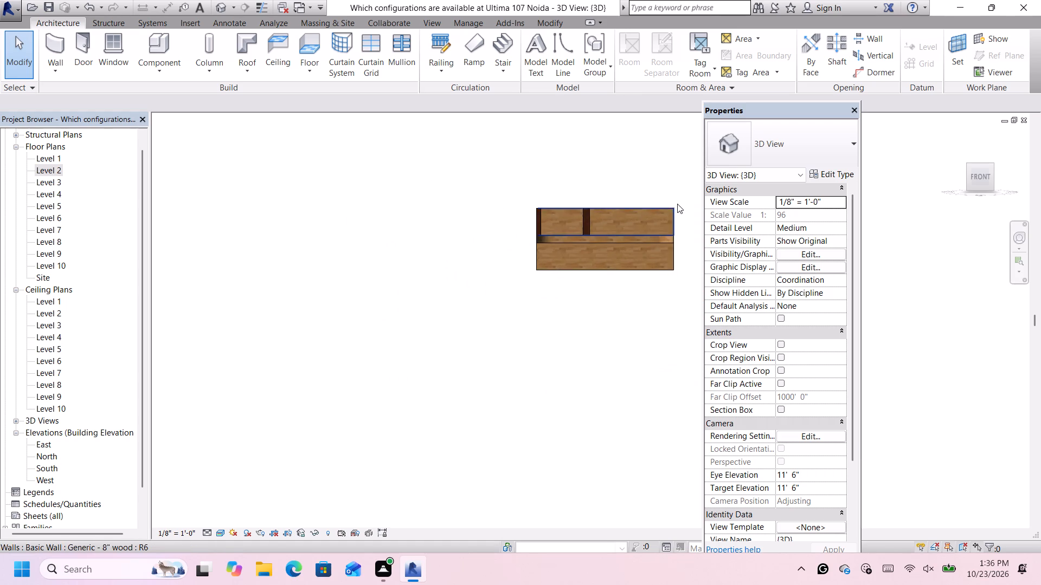
scroll(677, 204, up, 5)
scroll(445, 191, up, 1)
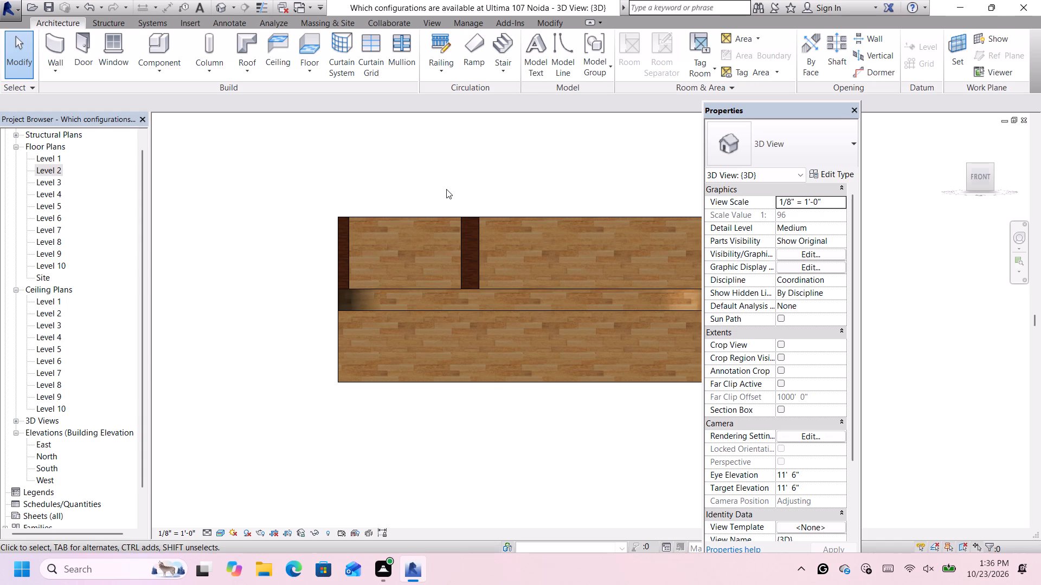
scroll(488, 186, up, 1)
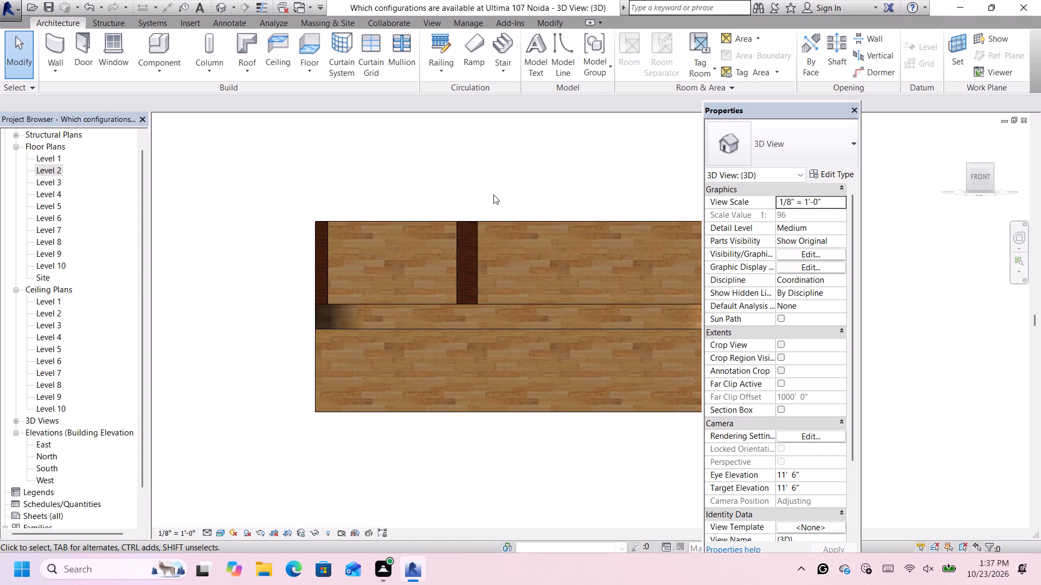
scroll(493, 194, up, 1)
scroll(493, 194, down, 4)
scroll(516, 186, up, 4)
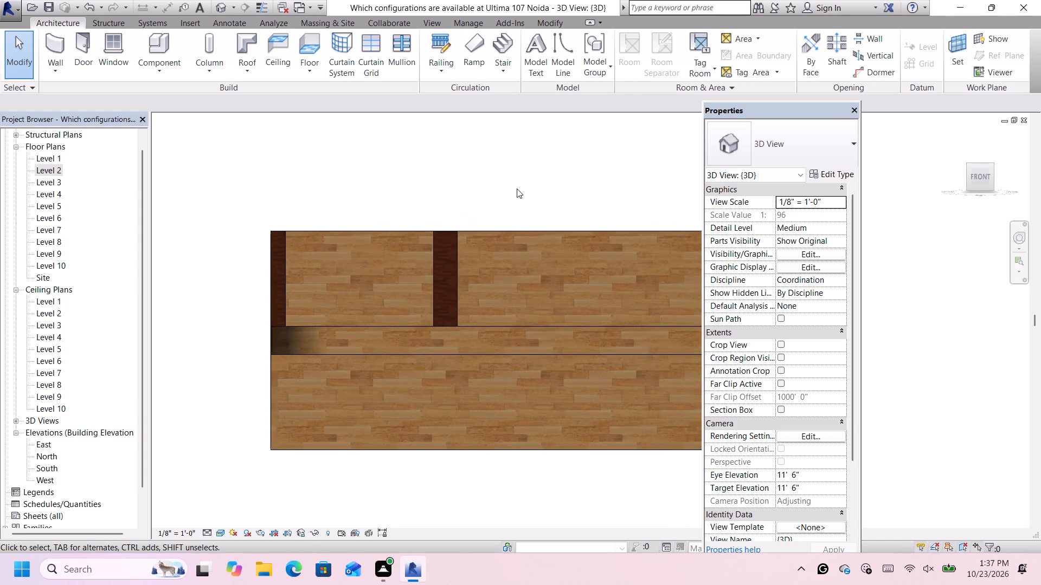
scroll(517, 188, up, 1)
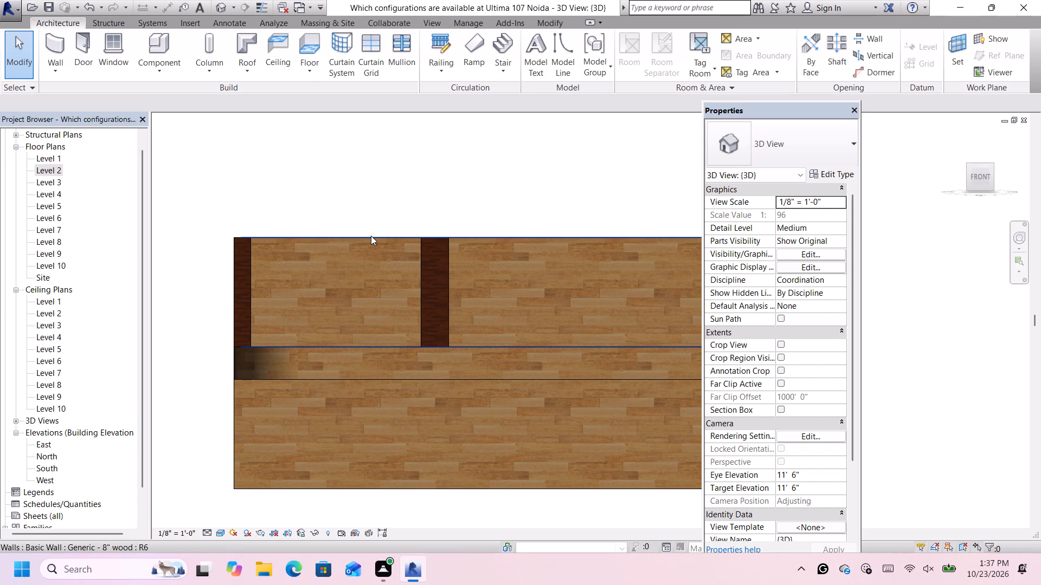
Edit the upper wood wall's profile and sketch a rectangle about 7' wide by 8' high from its base, between the two brown walls.
double_click(371, 236)
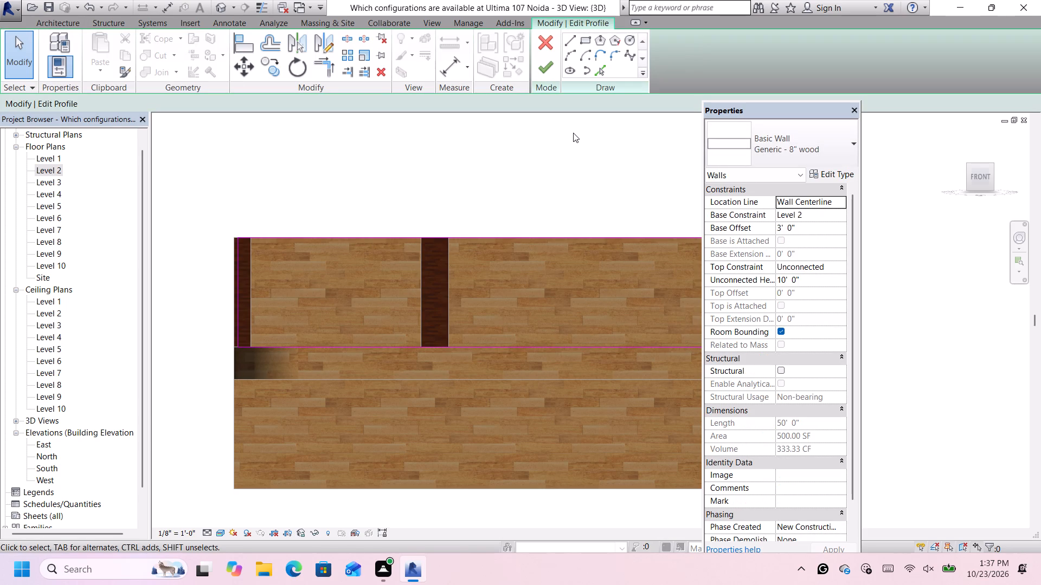
click(587, 40)
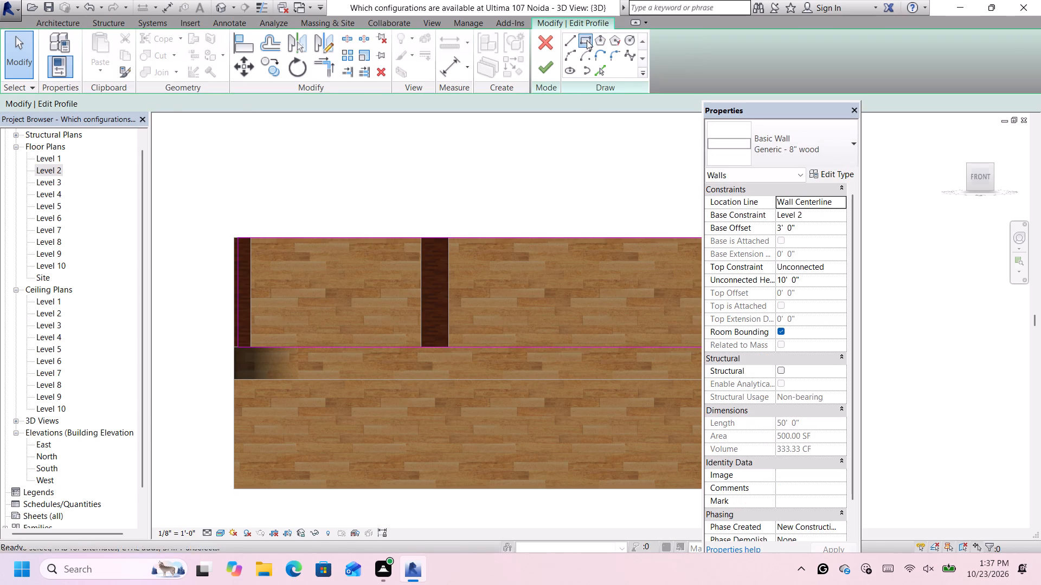
scroll(306, 332, up, 1)
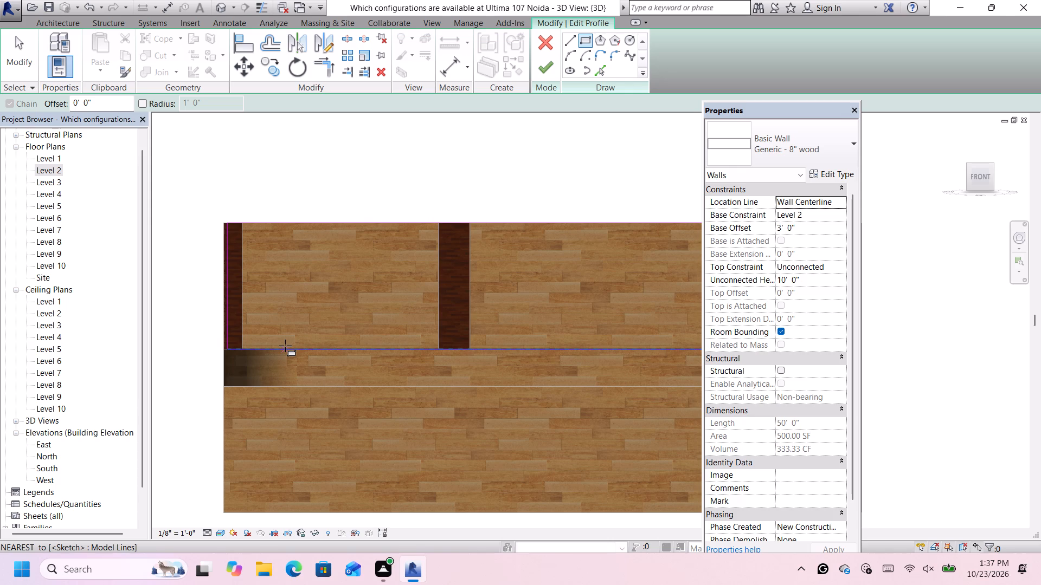
click(284, 346)
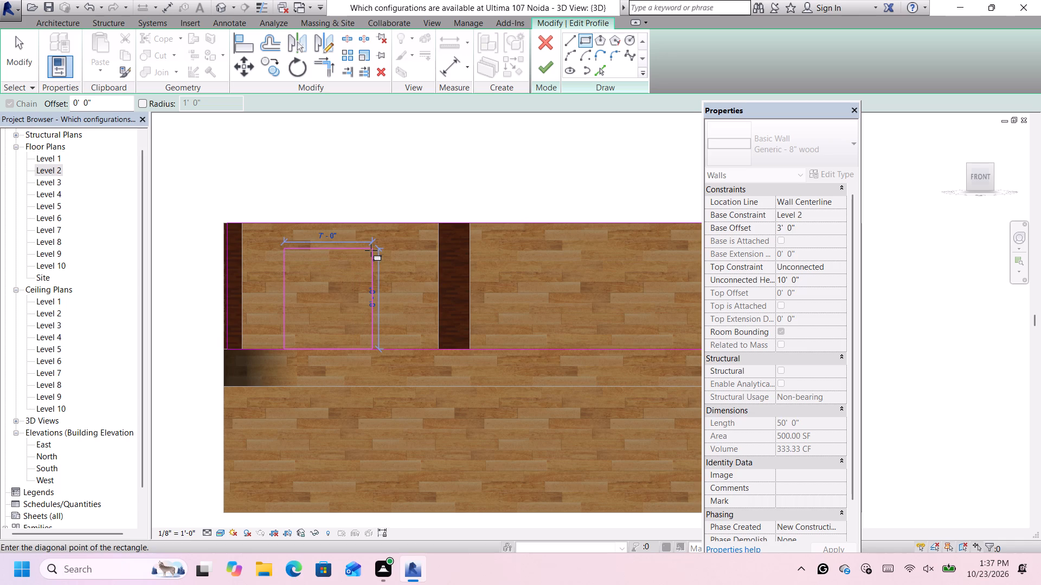
click(371, 250)
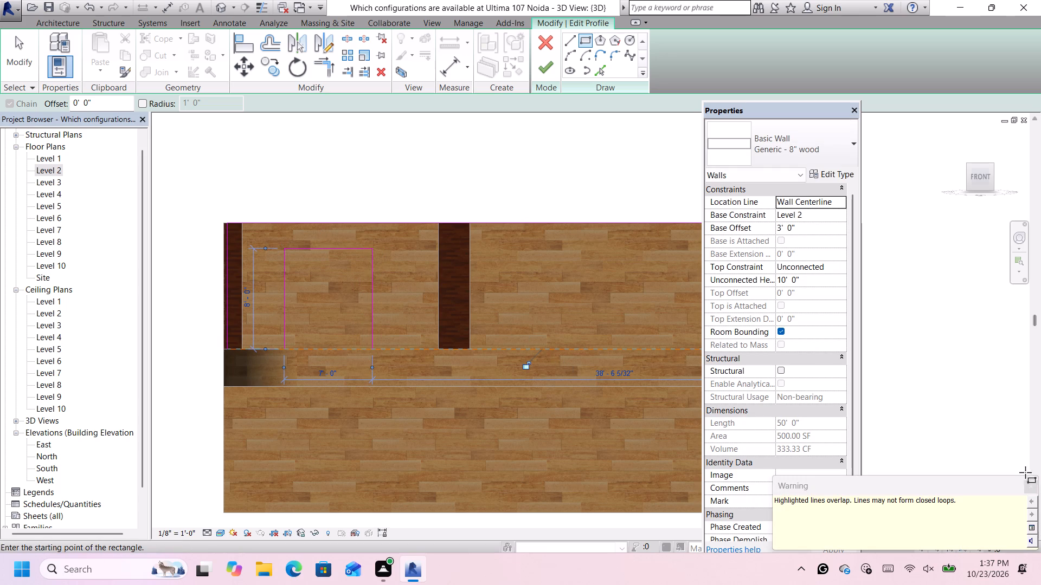
click(1032, 484)
Sketch a second profile rectangle about 2' 6" wide by 8' high from the wall base, just east of the inner brown wall.
scroll(378, 326, up, 4)
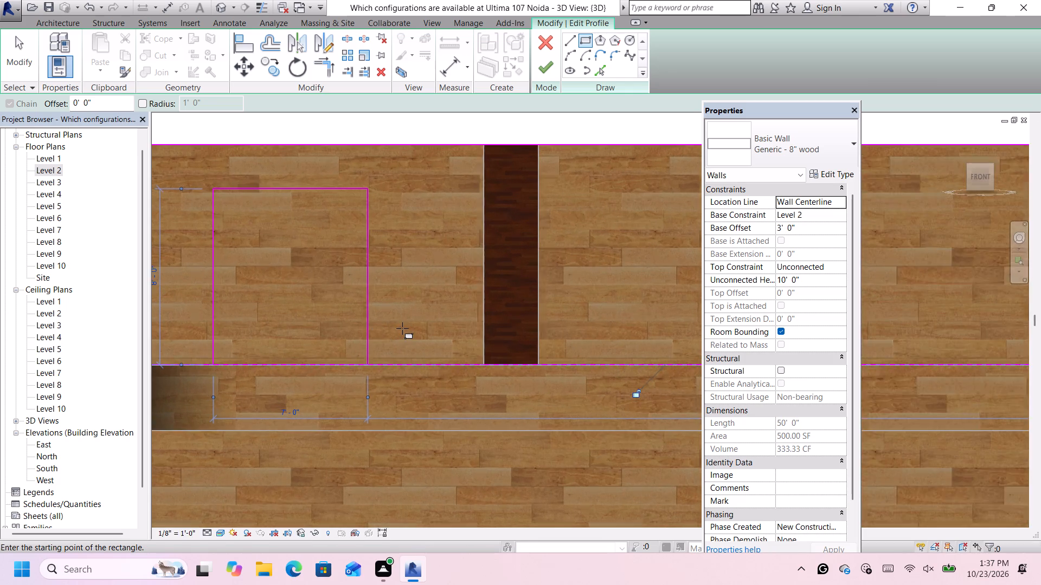
scroll(402, 328, down, 5)
scroll(474, 301, down, 1)
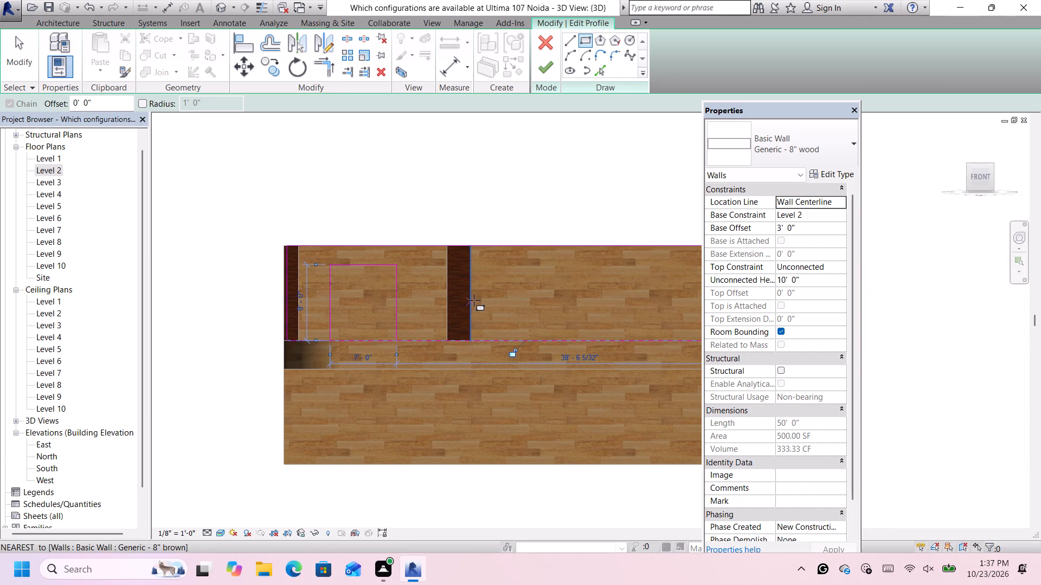
scroll(474, 307, down, 1)
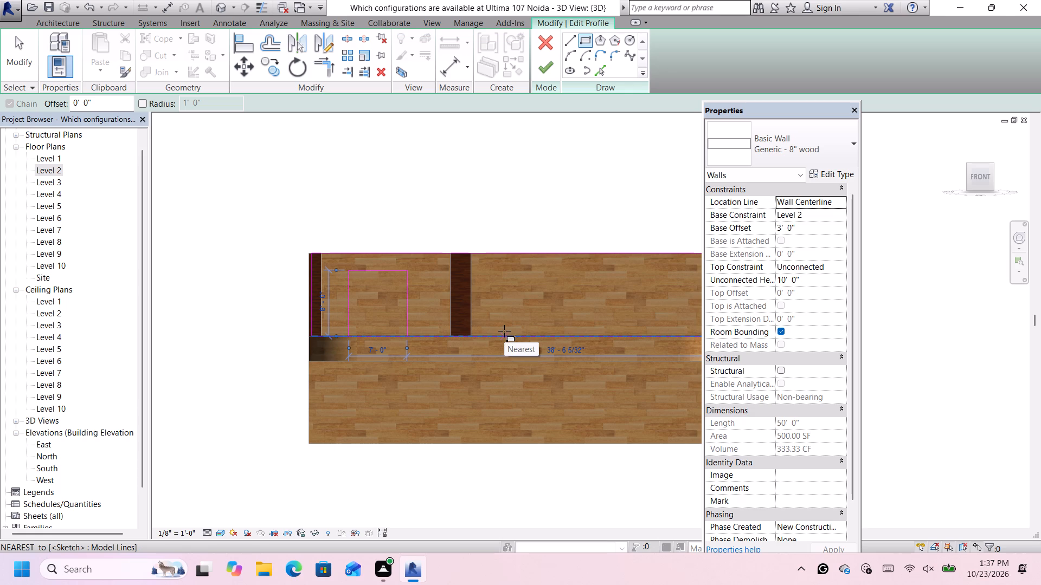
scroll(506, 333, up, 1)
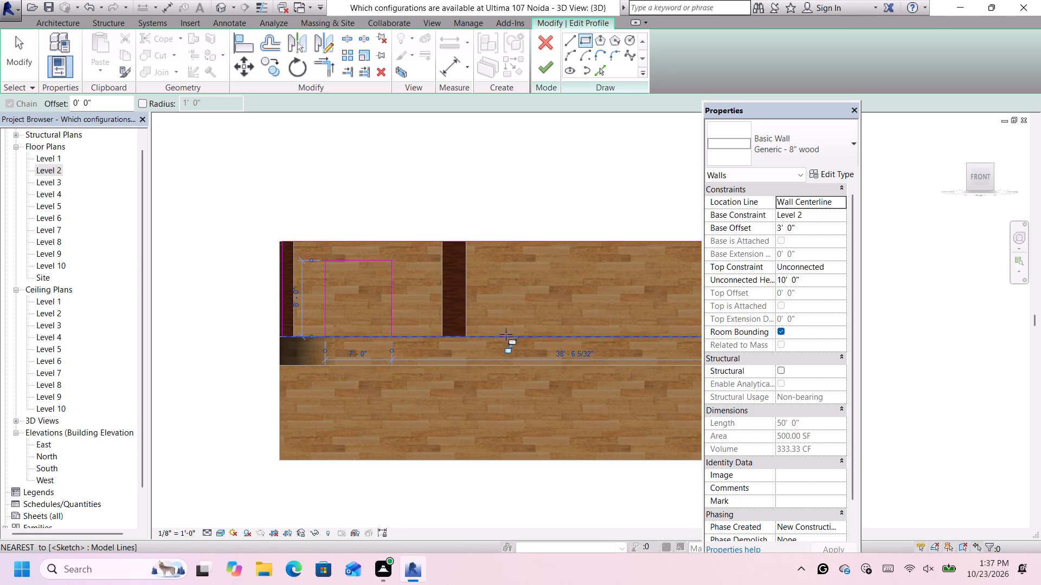
scroll(506, 334, down, 3)
scroll(506, 334, up, 4)
scroll(504, 334, down, 1)
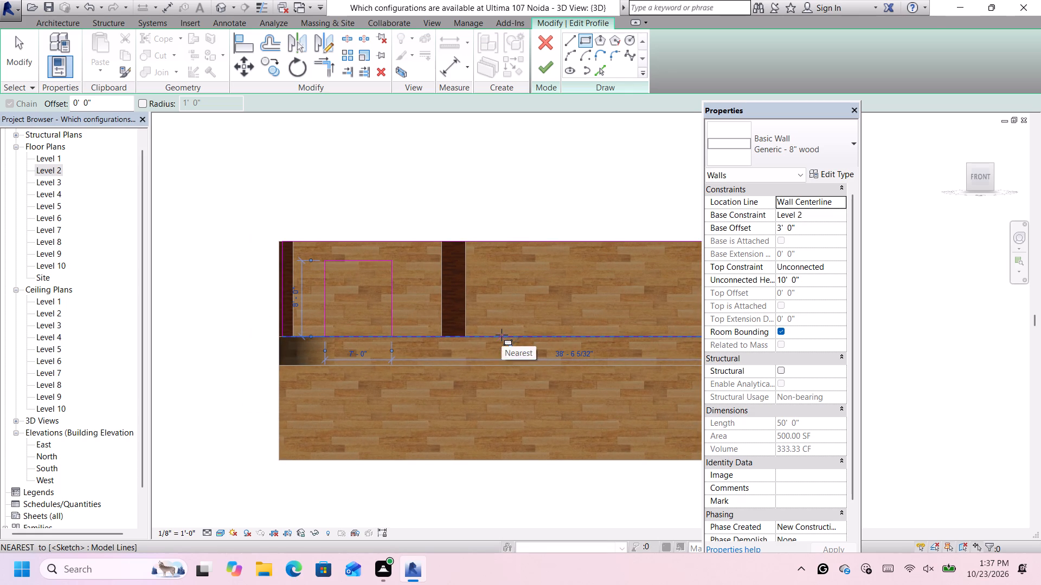
scroll(502, 335, up, 1)
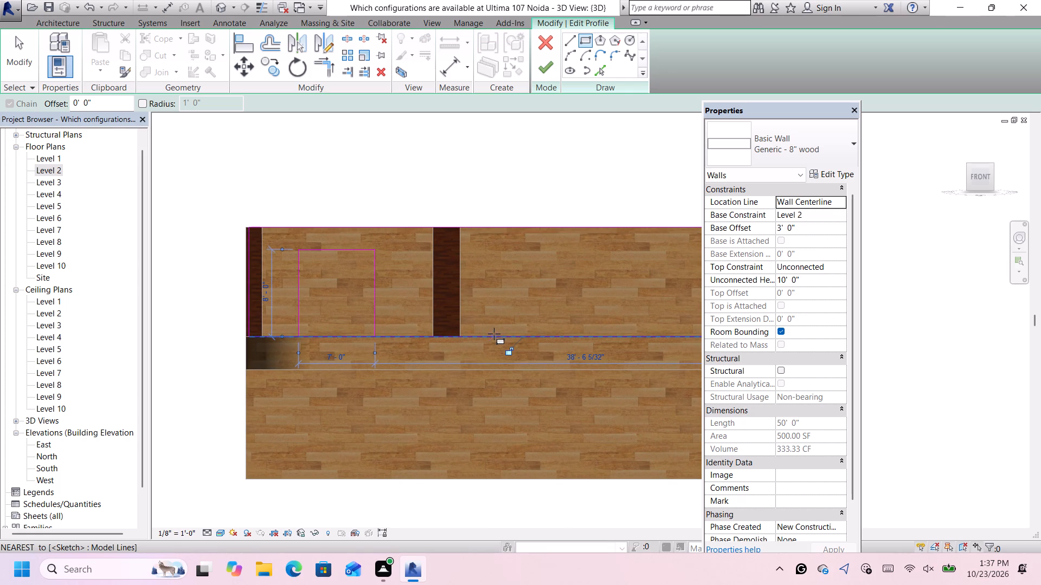
click(494, 334)
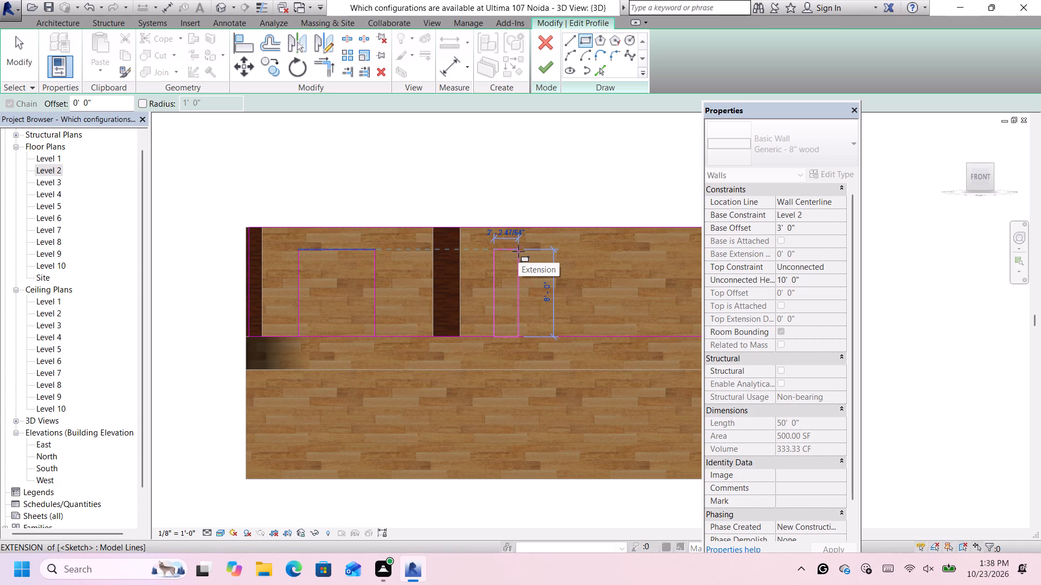
scroll(518, 251, down, 4)
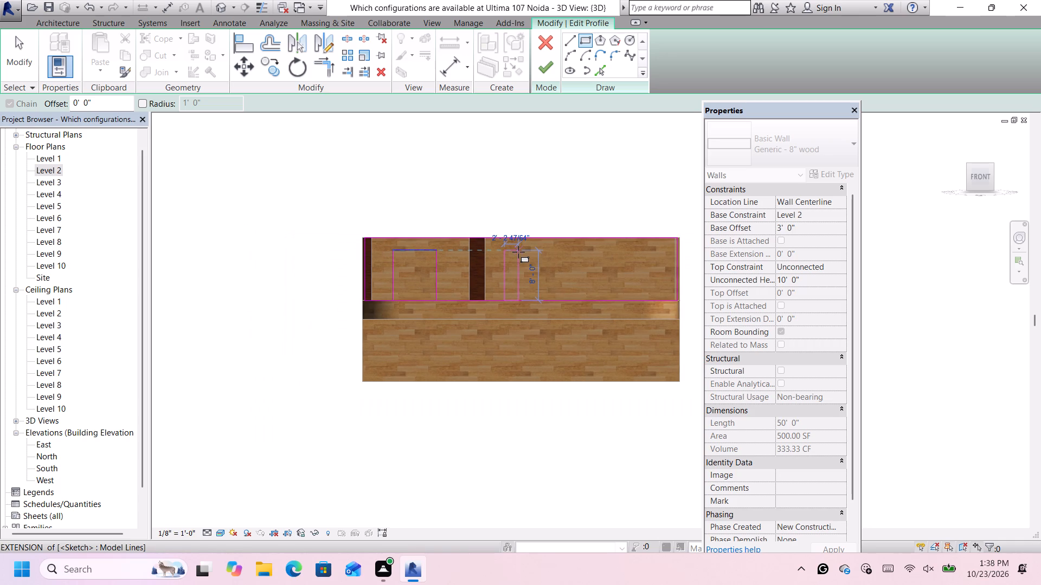
scroll(518, 252, up, 2)
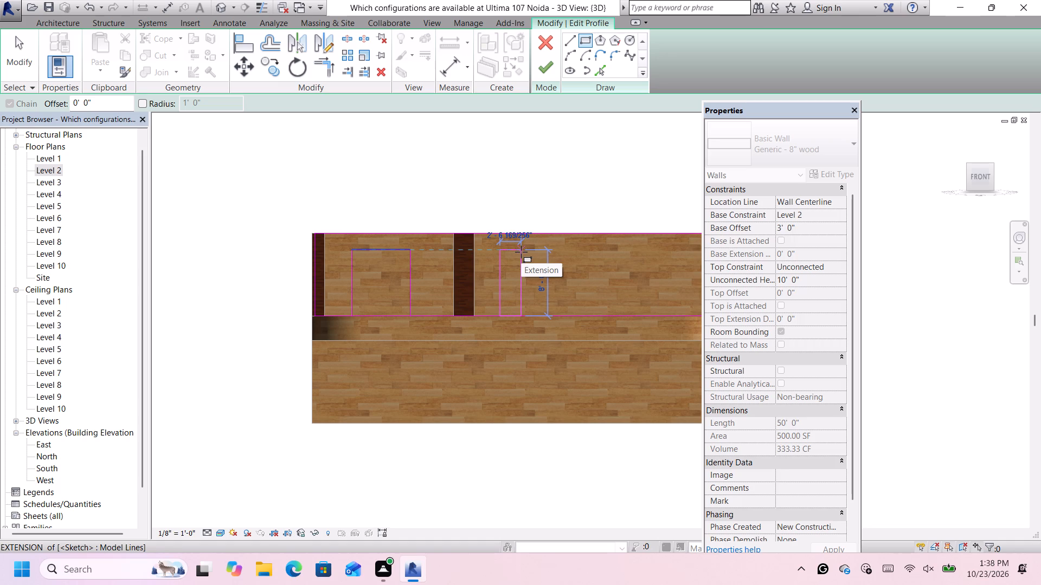
click(521, 252)
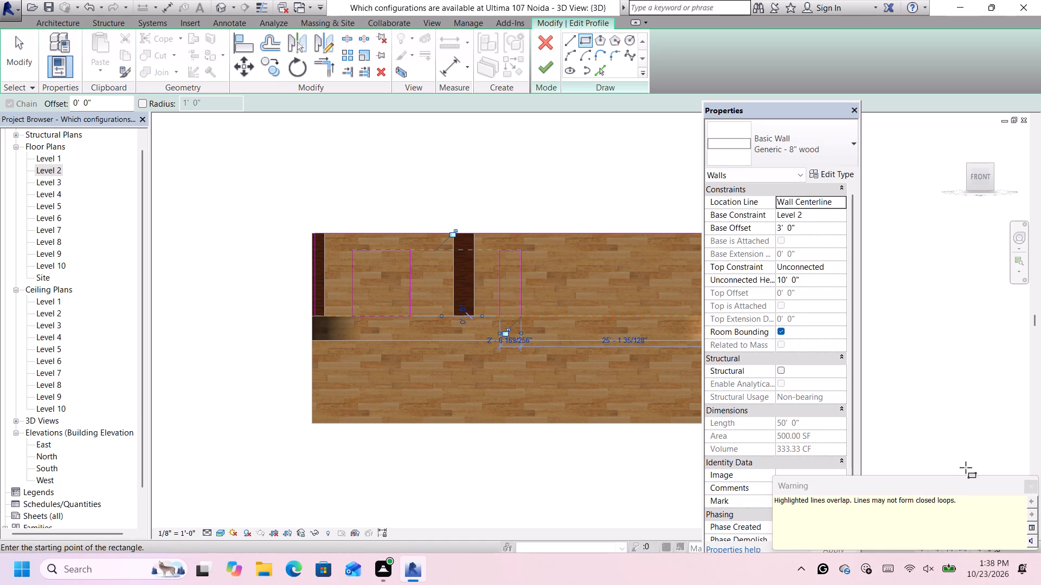
click(1025, 484)
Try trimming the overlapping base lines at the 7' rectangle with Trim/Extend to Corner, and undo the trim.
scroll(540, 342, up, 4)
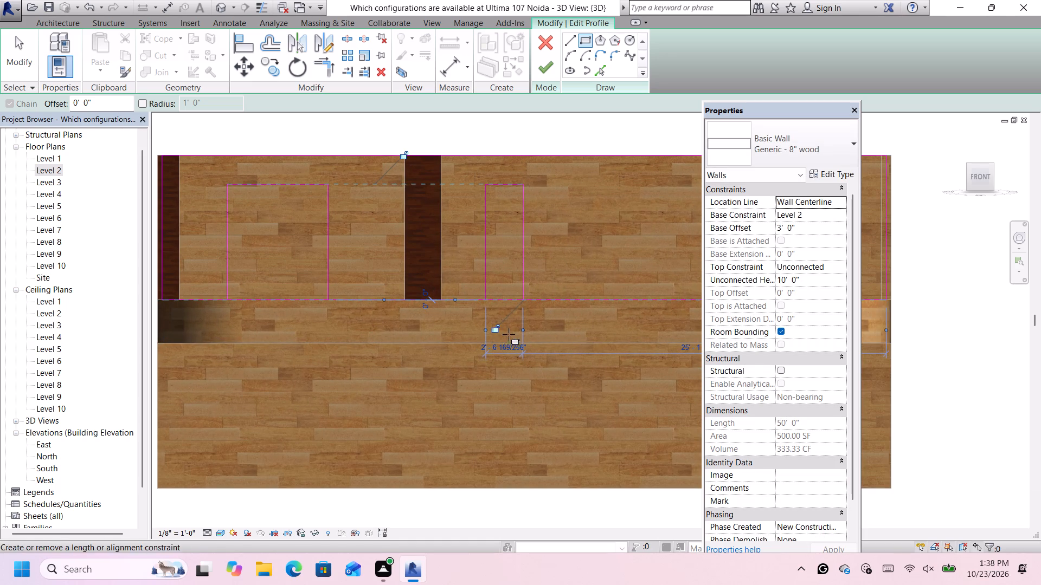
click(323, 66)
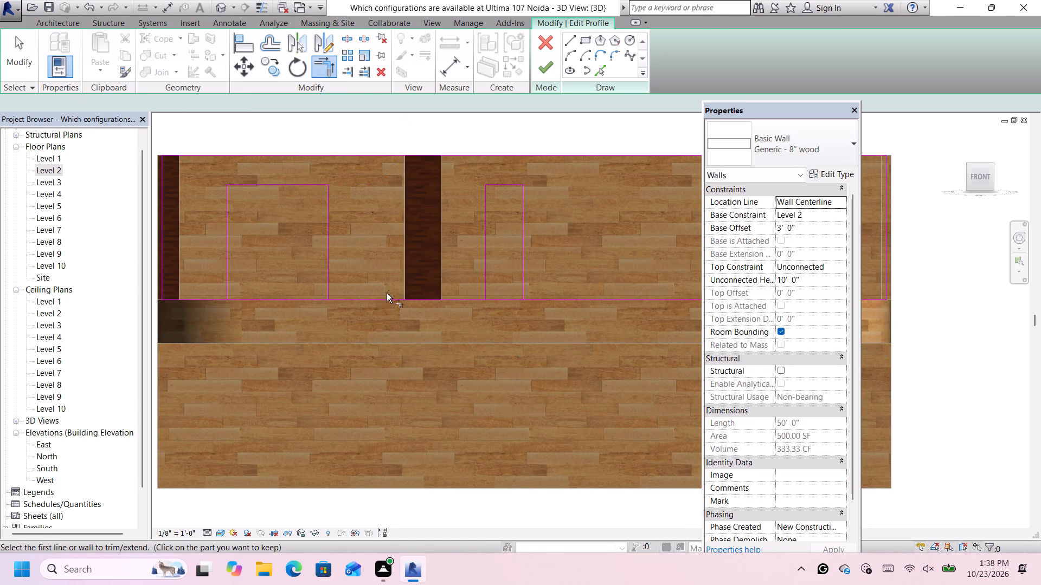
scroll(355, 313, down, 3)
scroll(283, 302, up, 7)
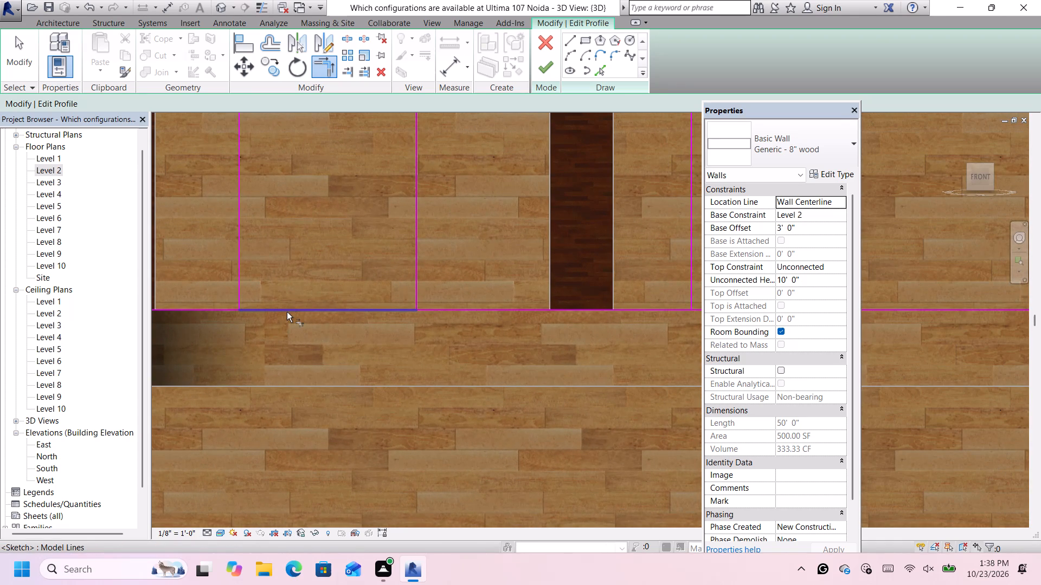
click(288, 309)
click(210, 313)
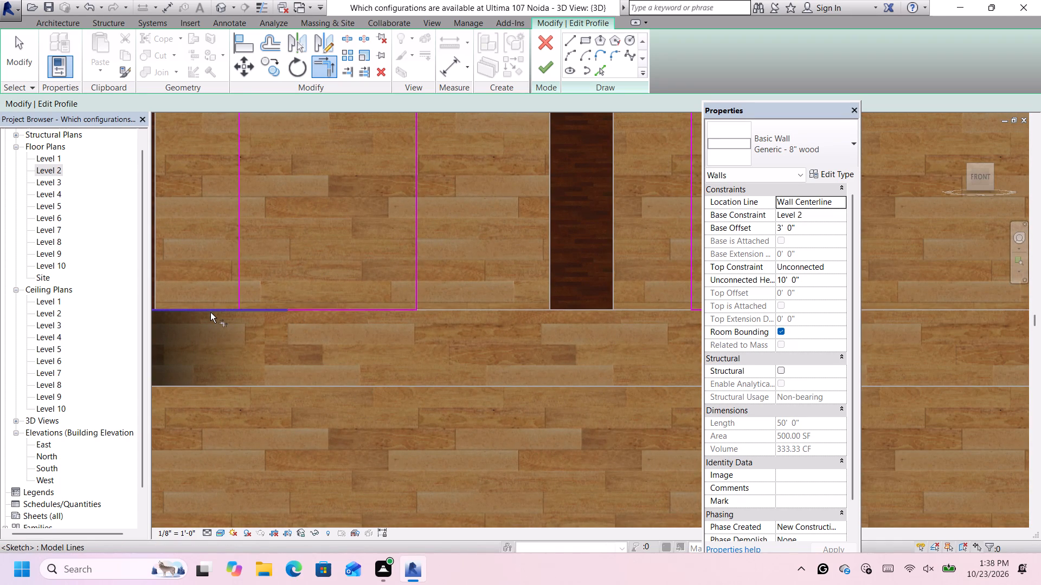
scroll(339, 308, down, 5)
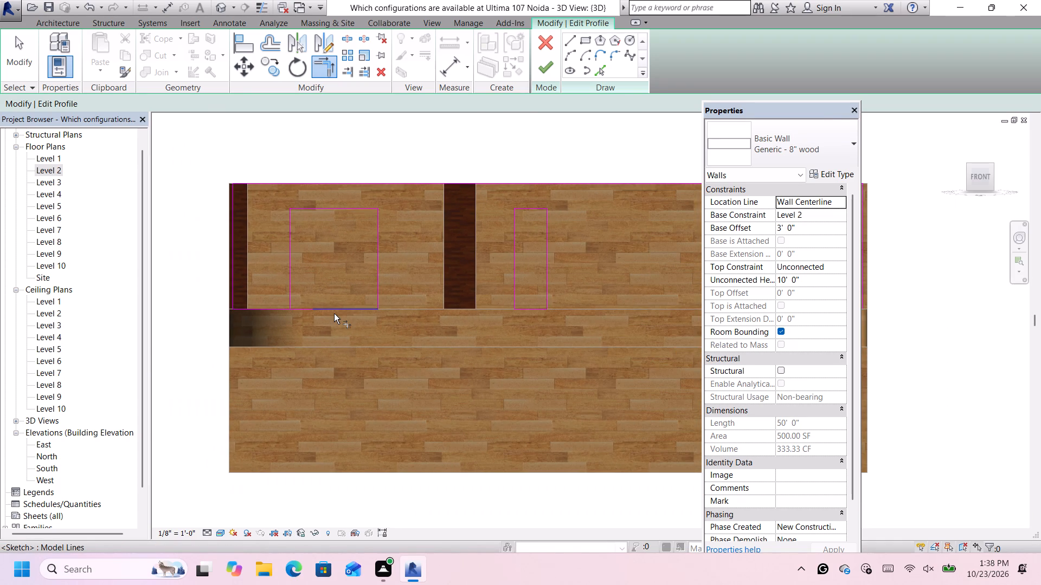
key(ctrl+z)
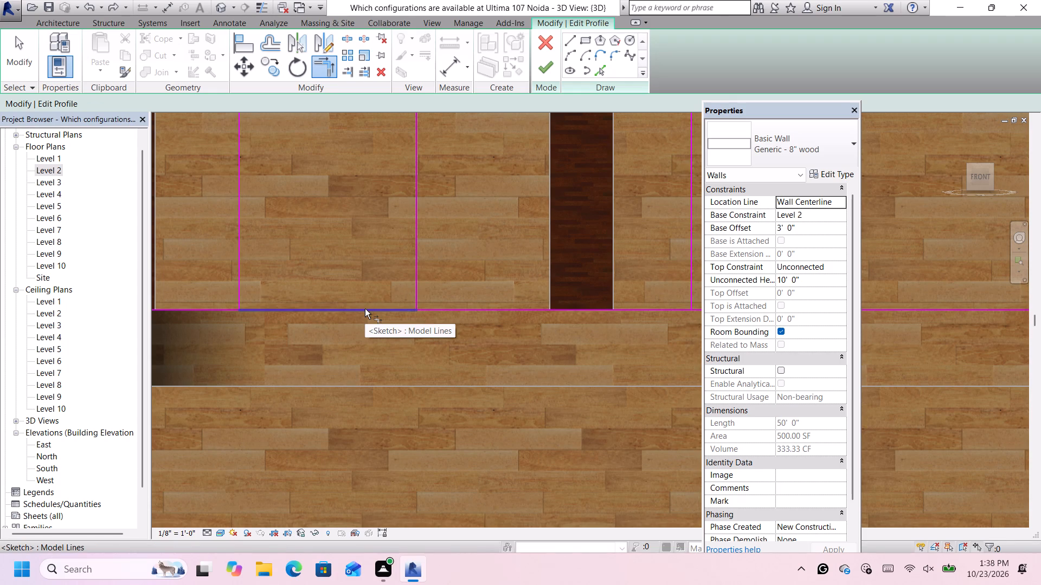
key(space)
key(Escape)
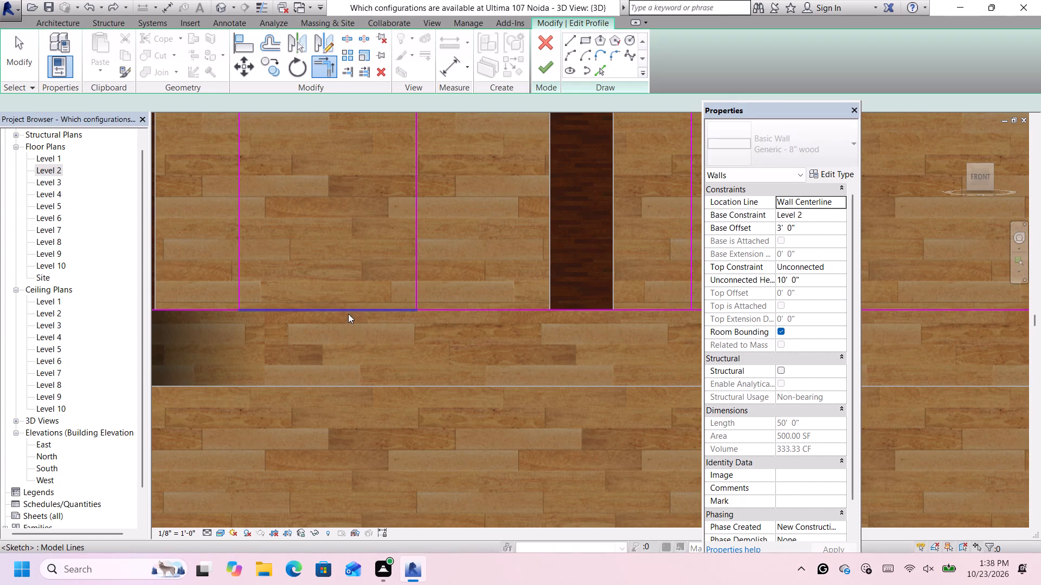
Delete the 7' base line of the wider rectangle in the wall profile sketch.
click(353, 71)
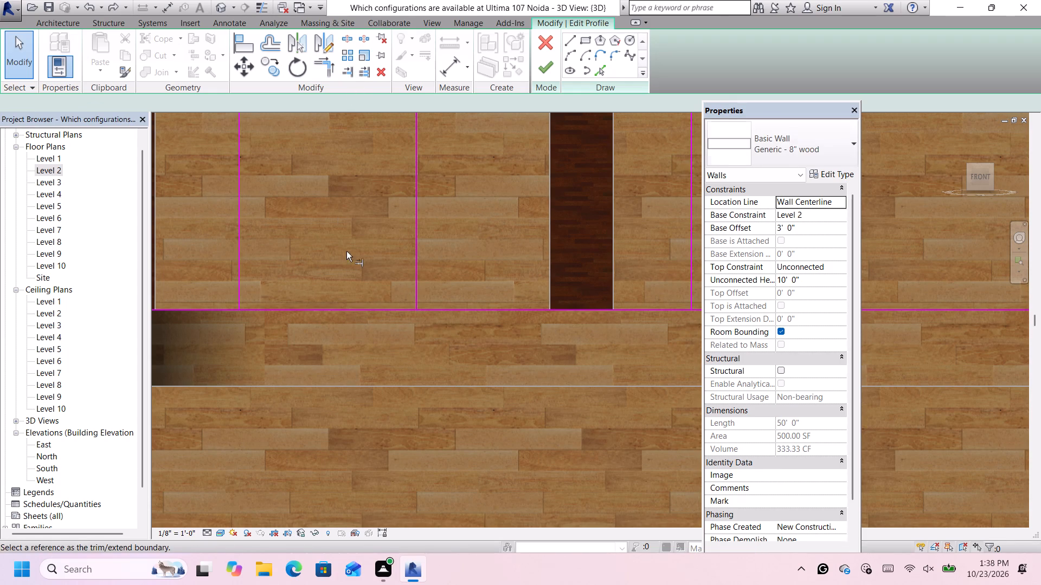
key(Escape)
click(345, 305)
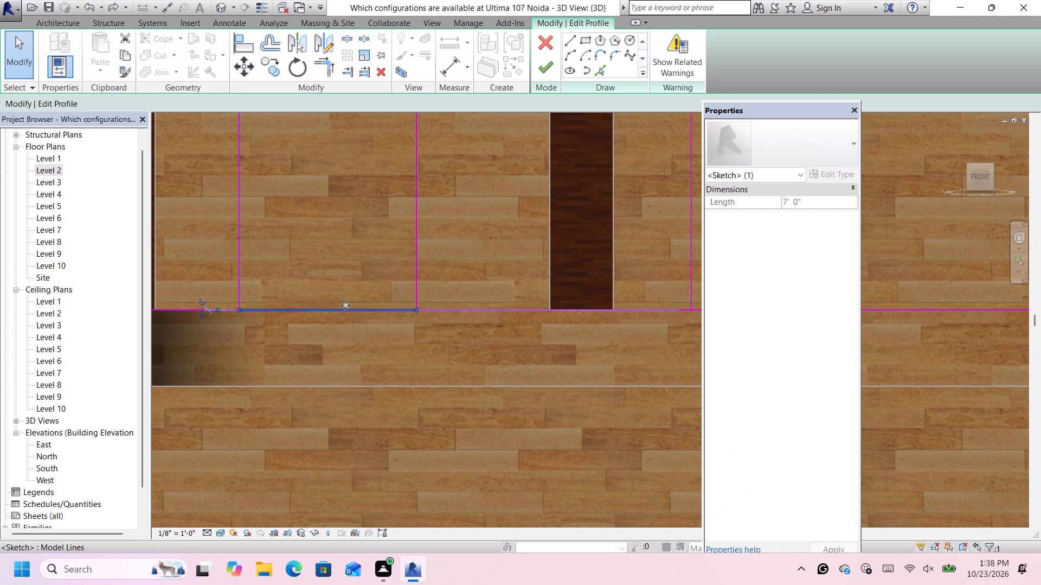
key(Delete)
scroll(343, 309, down, 2)
Trim the 50' wall base line to a corner with the wider opening's west side line, unjoining the elements that conflict.
click(343, 308)
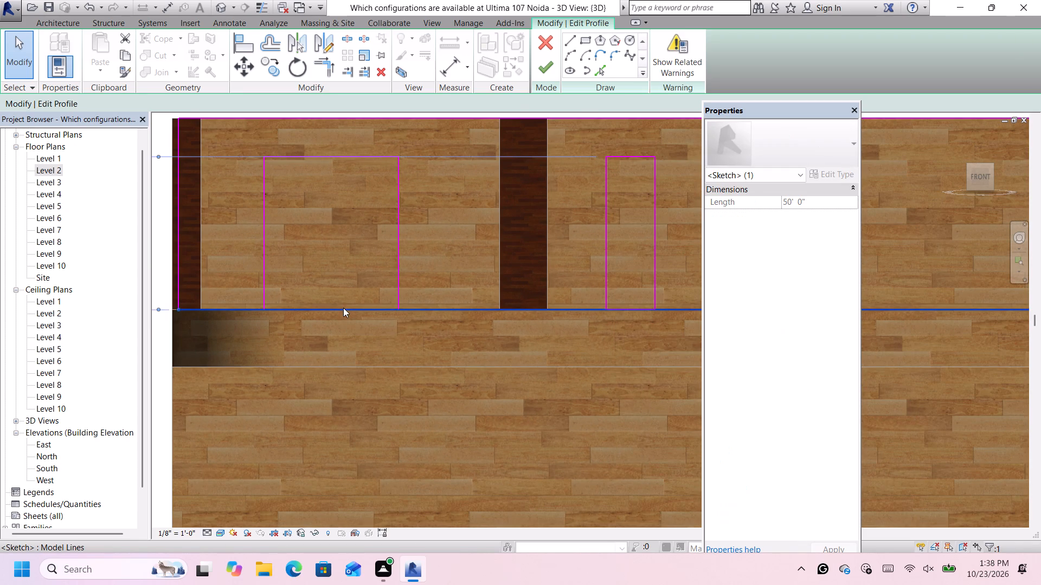
scroll(343, 308, up, 2)
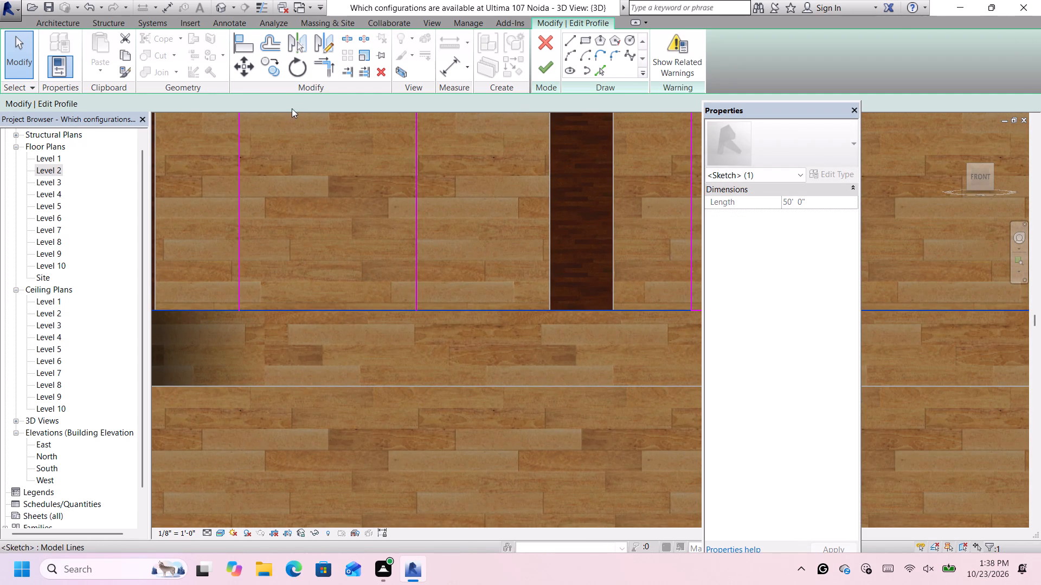
click(322, 66)
scroll(278, 285, down, 4)
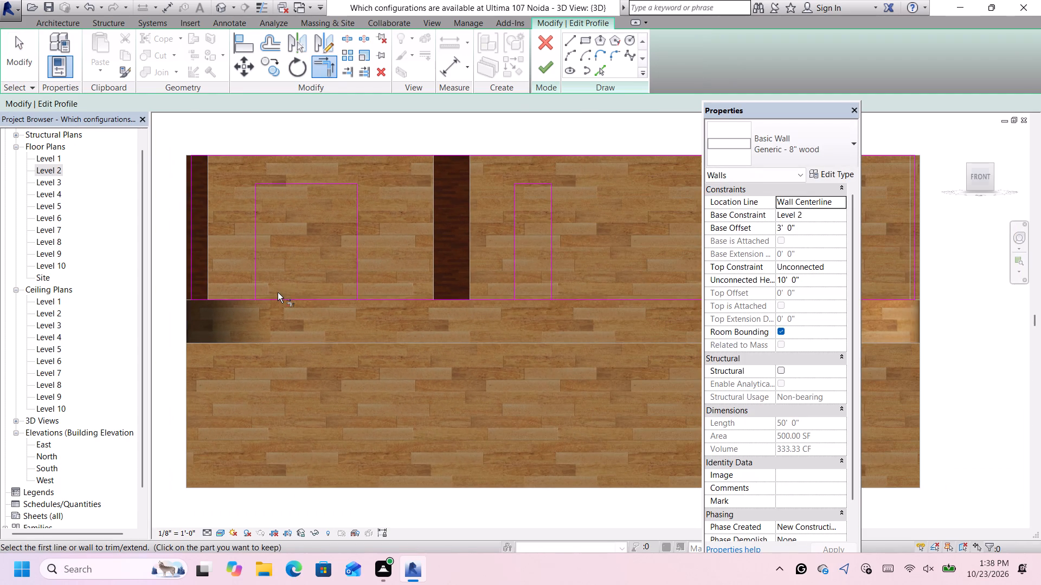
click(255, 284)
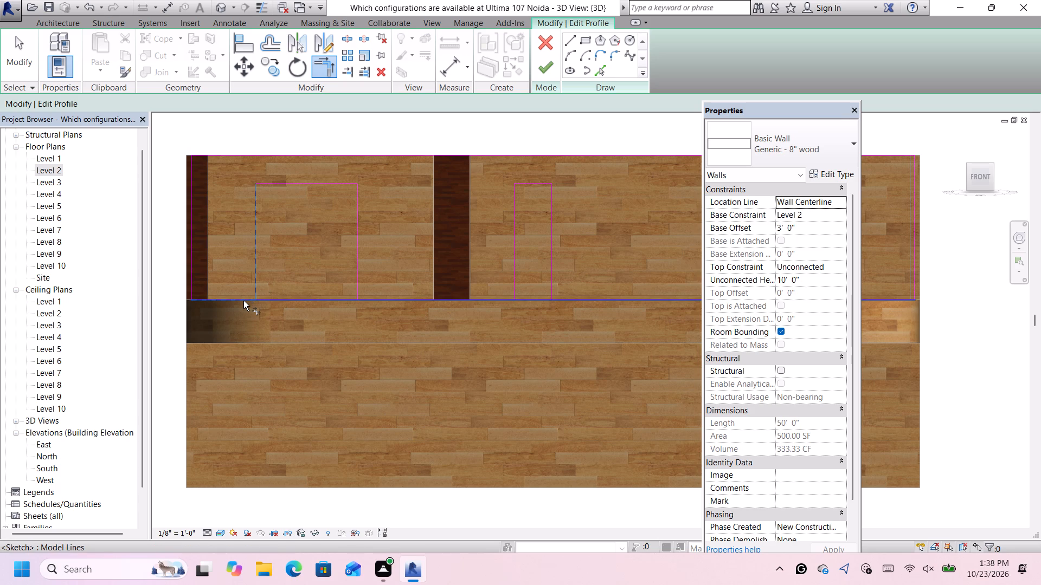
click(243, 301)
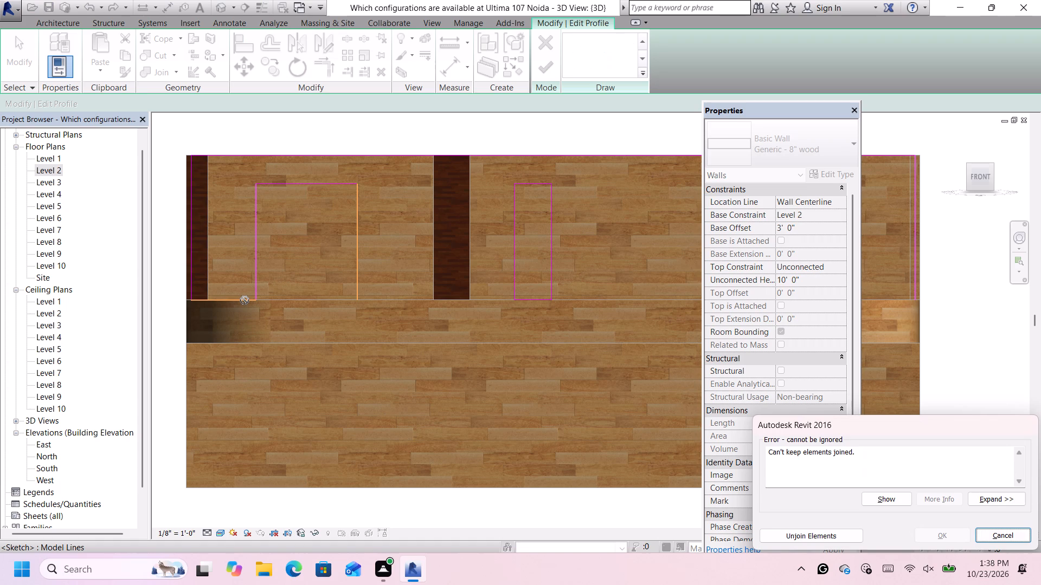
scroll(332, 313, up, 2)
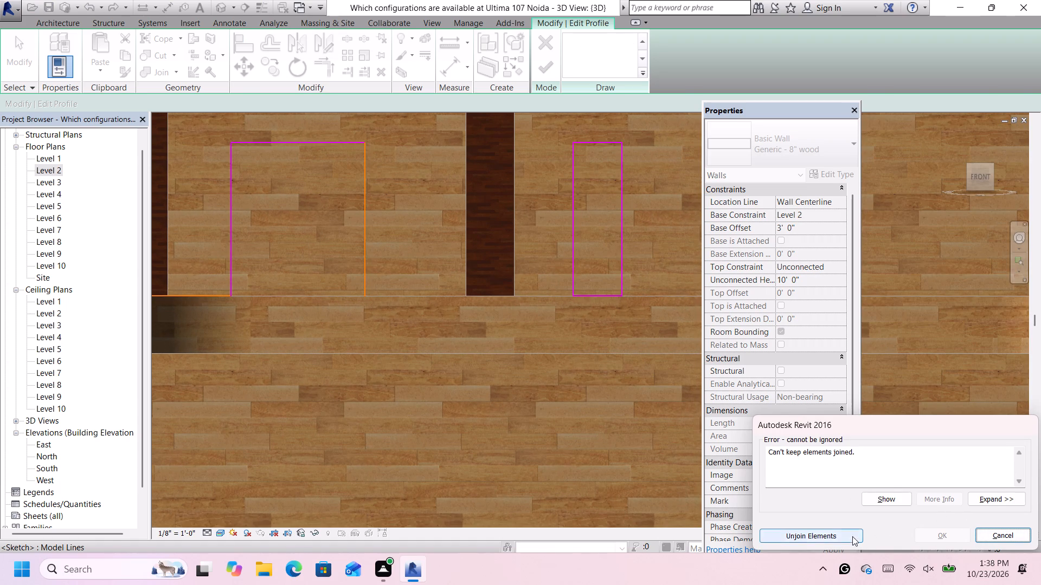
click(851, 537)
scroll(333, 287, up, 1)
scroll(348, 288, down, 2)
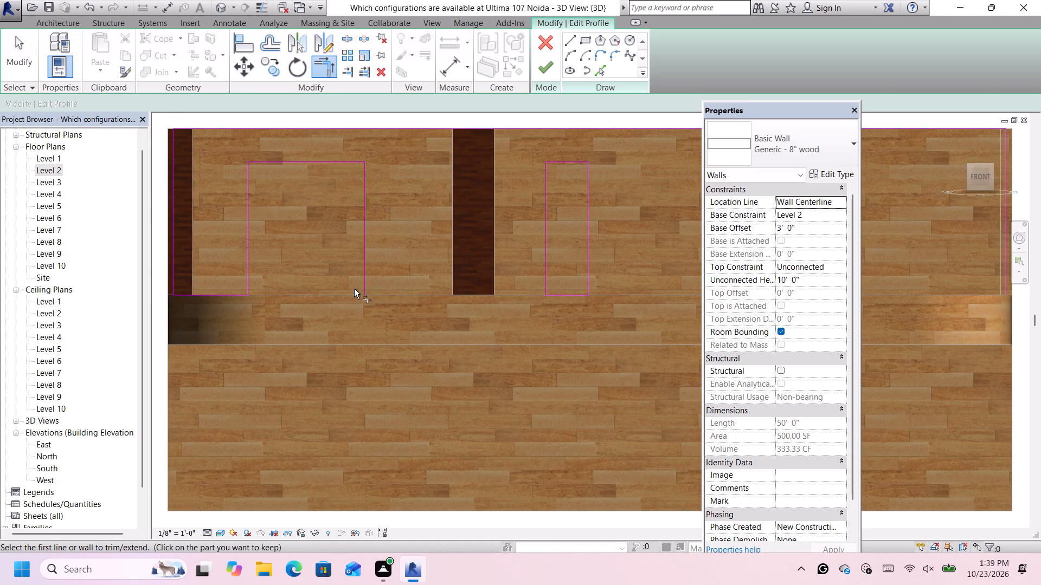
scroll(406, 292, down, 2)
scroll(492, 295, down, 2)
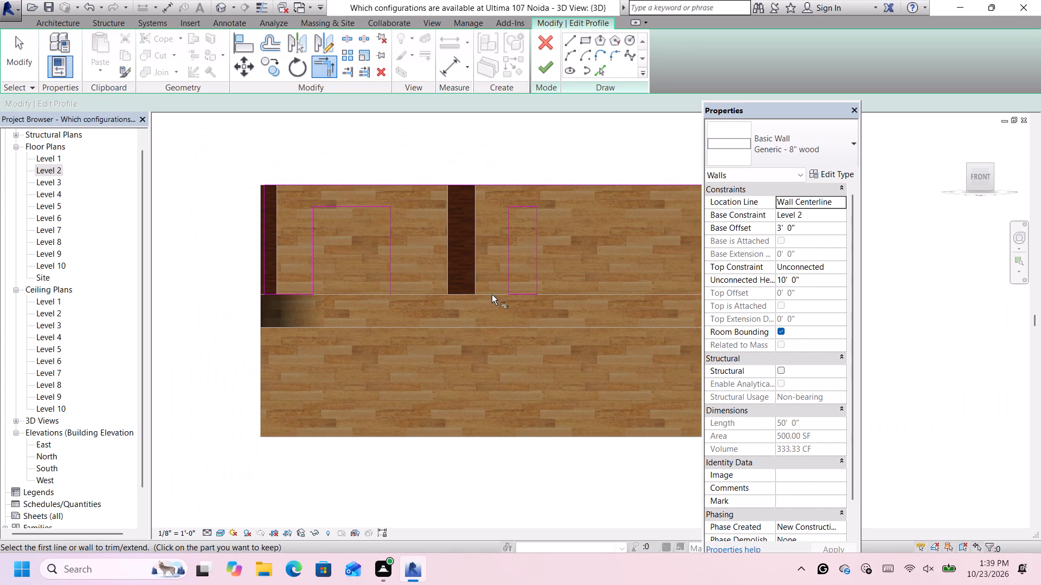
scroll(559, 314, down, 5)
scroll(670, 309, up, 7)
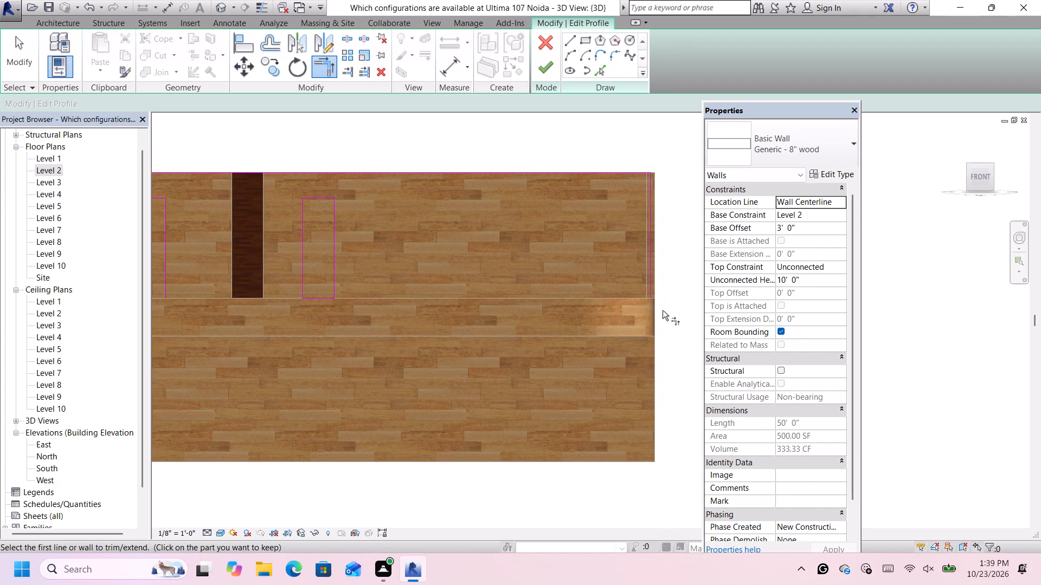
key(Escape)
Delete the base line of the narrow 2' 6" rectangle in the profile sketch.
scroll(311, 295, up, 4)
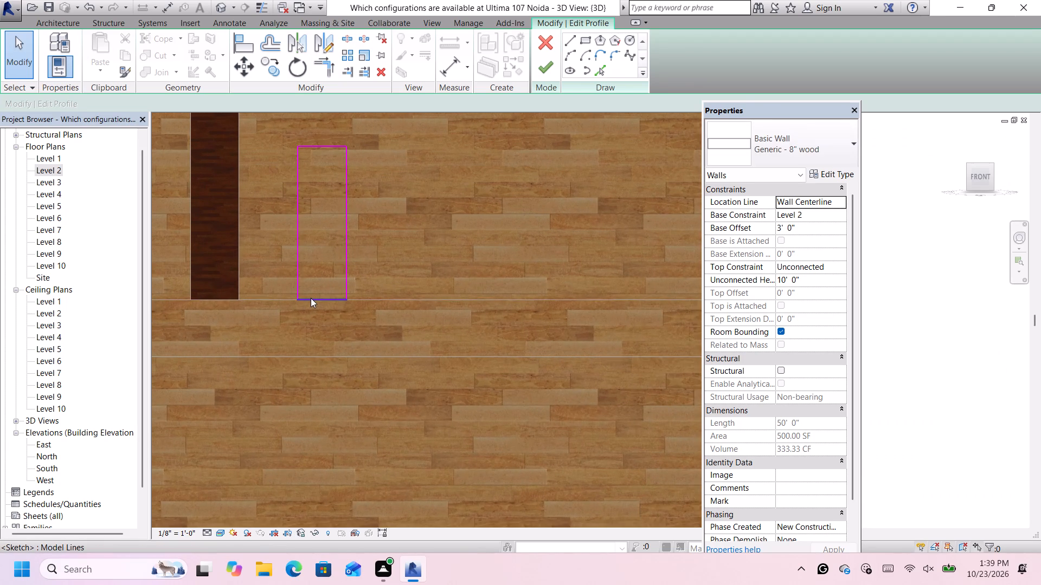
click(311, 298)
key(Delete)
scroll(311, 298, down, 2)
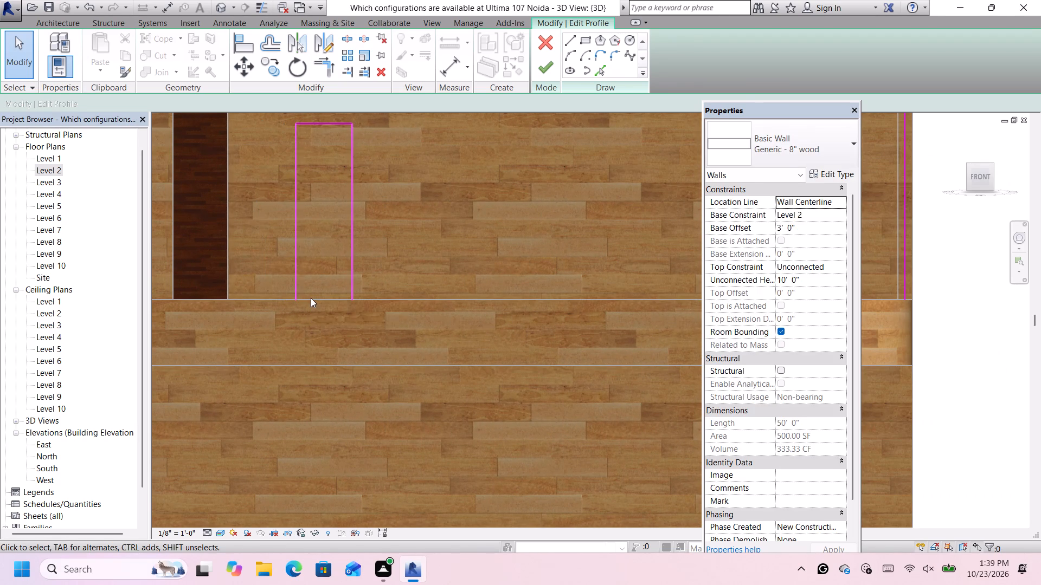
Draw a base line from the wider opening's east side to the narrow opening's west side, passing the inner brown wall.
scroll(311, 298, down, 4)
scroll(236, 296, down, 3)
scroll(174, 296, up, 6)
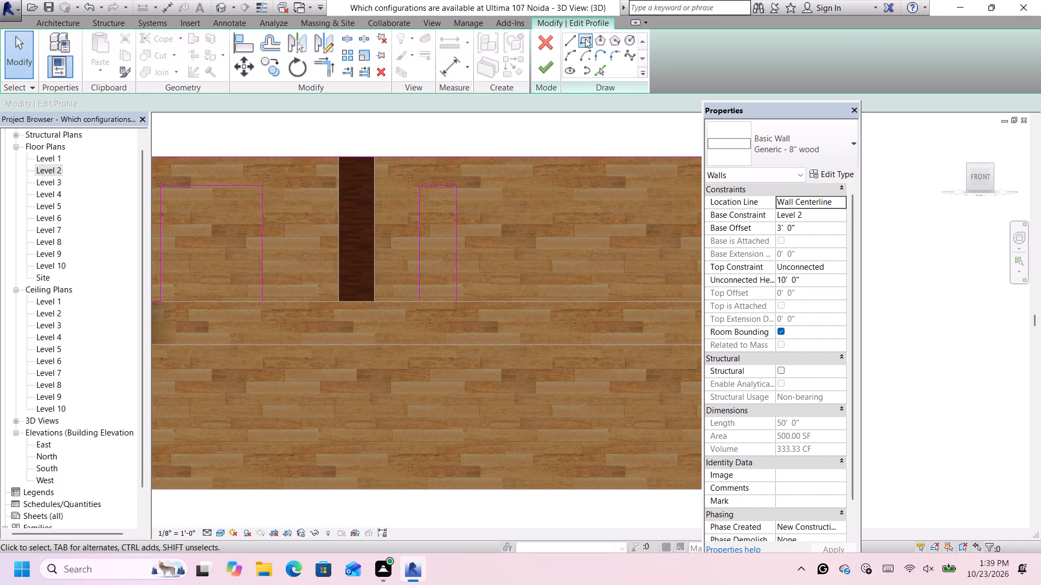
click(568, 38)
scroll(291, 316, up, 5)
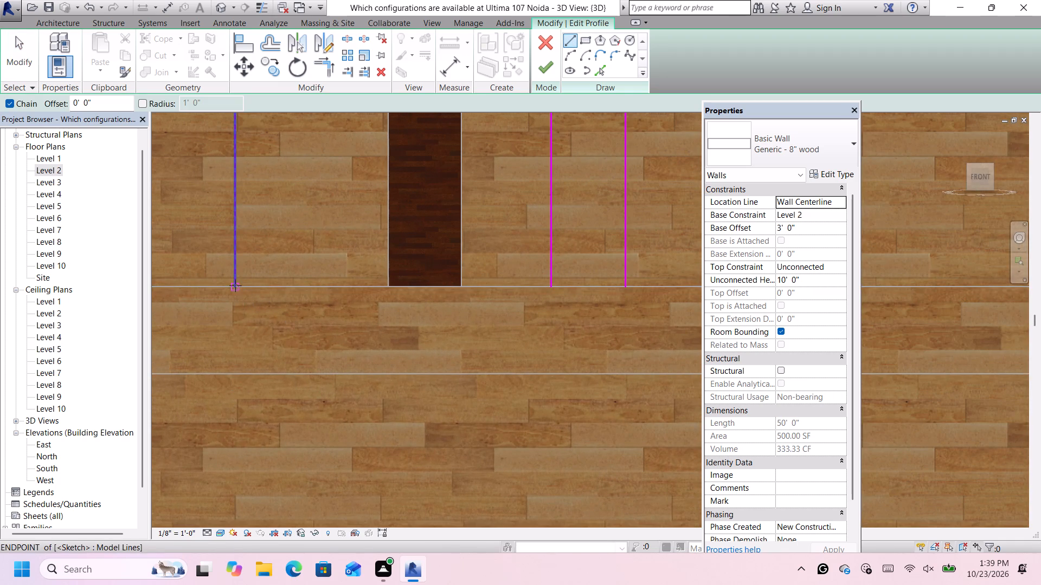
click(235, 289)
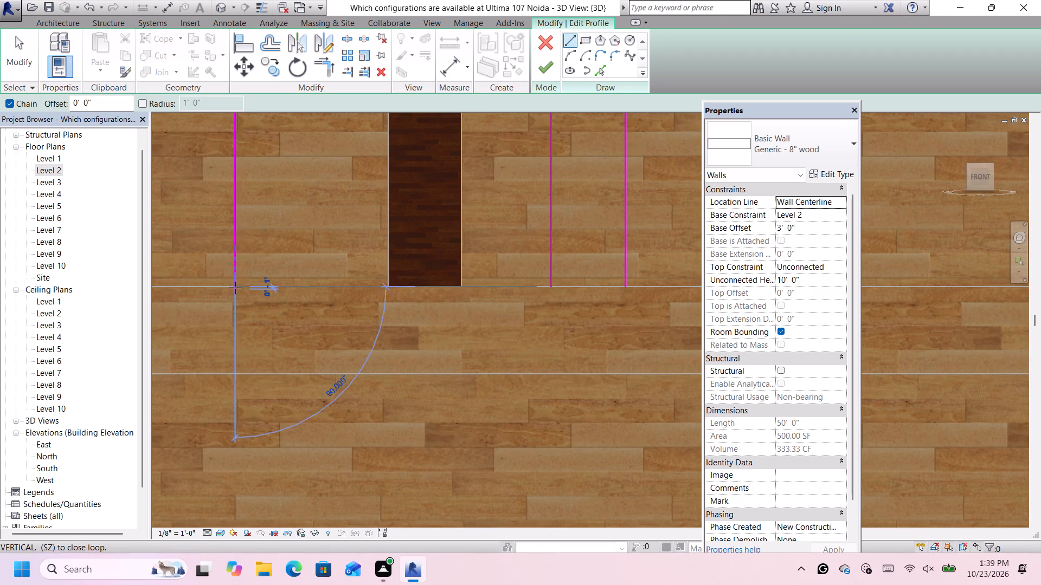
click(551, 285)
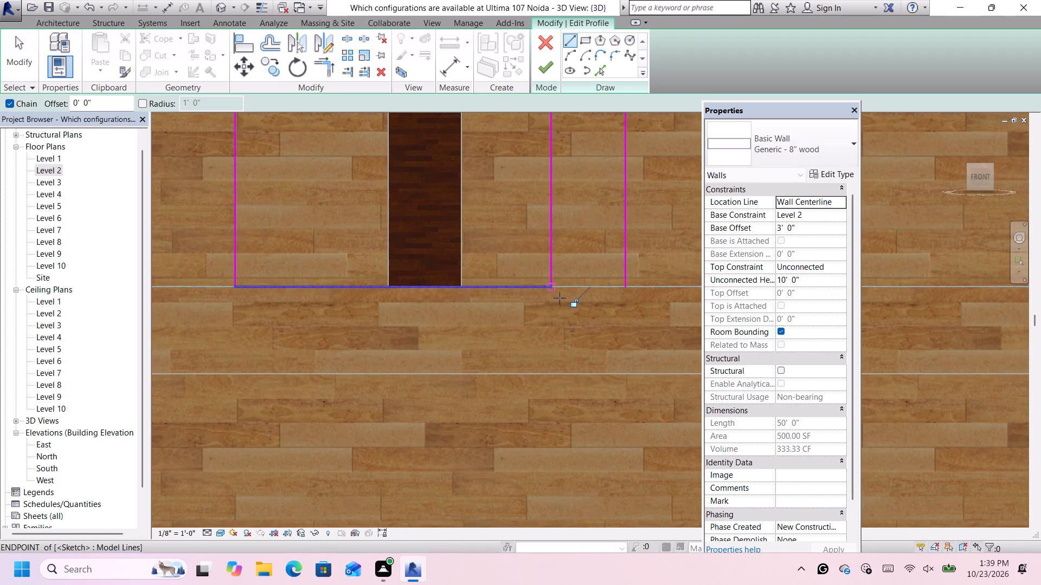
Draw a base line about 25' 1" long from the narrow opening's east side to the east end of the wall profile.
scroll(569, 320, down, 19)
scroll(666, 319, up, 3)
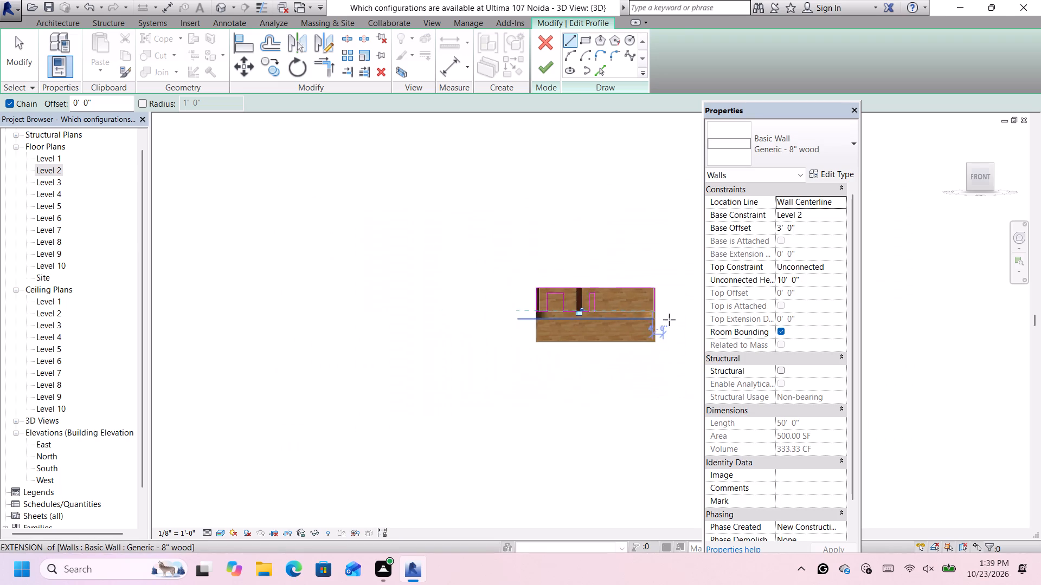
scroll(669, 320, up, 9)
scroll(461, 270, up, 1)
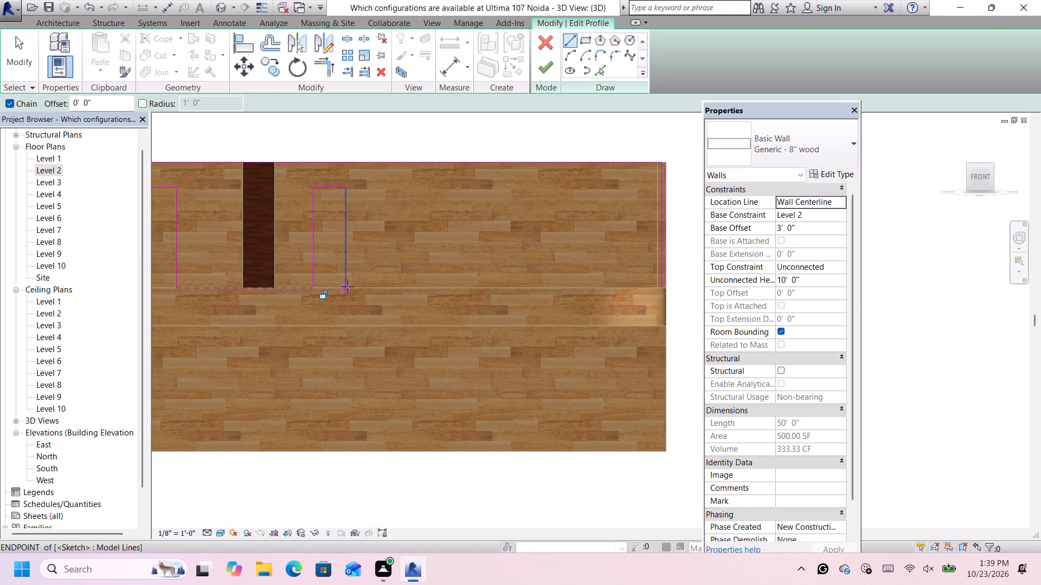
click(345, 287)
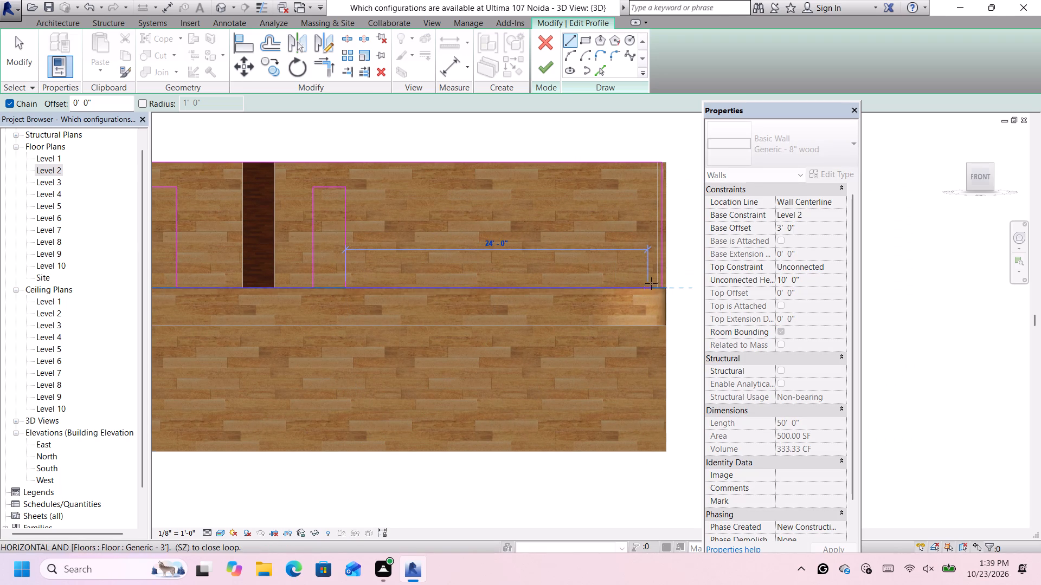
scroll(662, 286, up, 8)
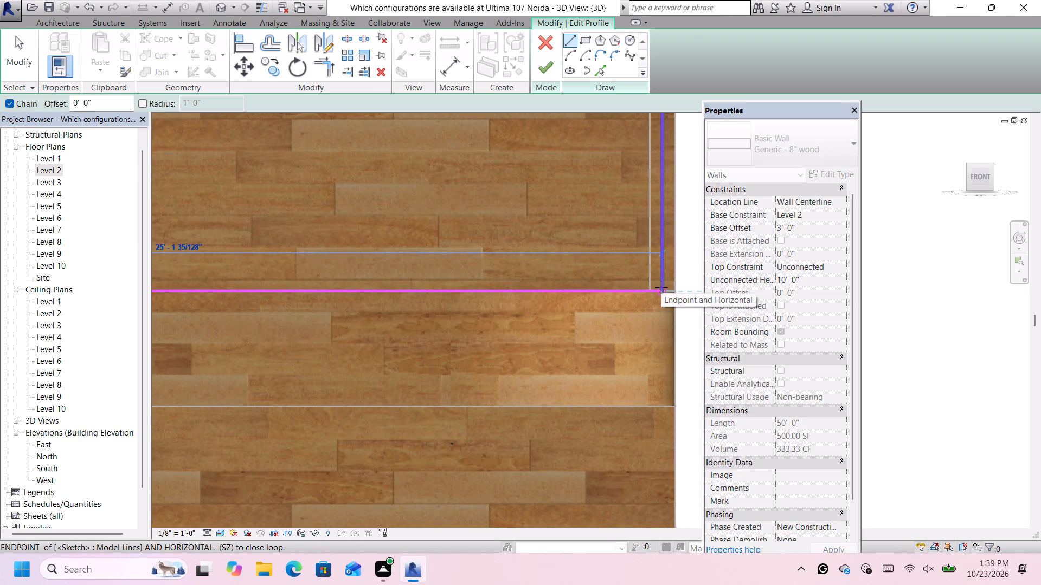
click(661, 287)
Finish the wall profile edit to cut both openings, and deselect the wall.
scroll(661, 287, down, 14)
scroll(467, 189, up, 2)
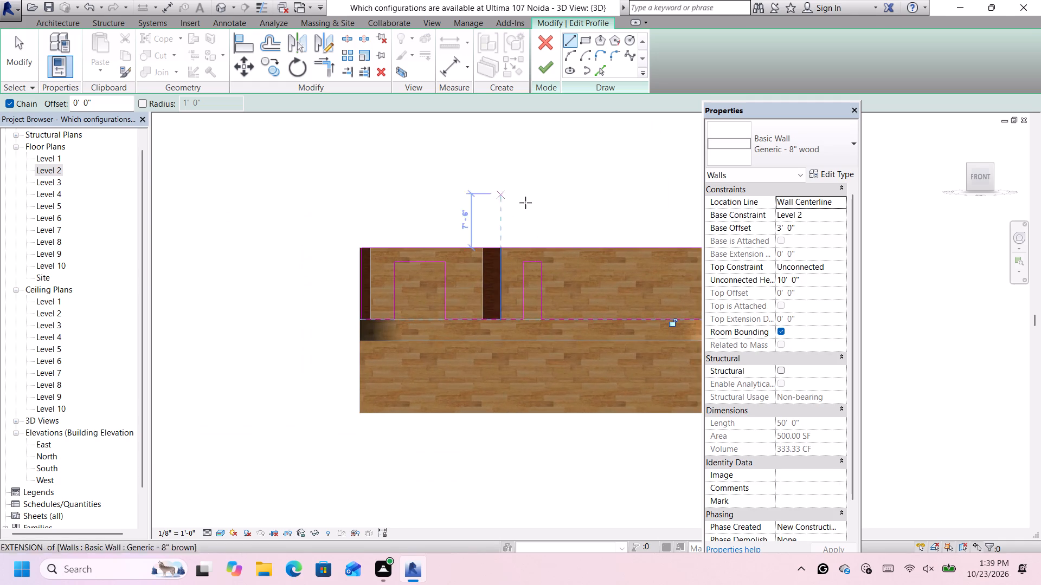
scroll(531, 204, down, 3)
click(549, 71)
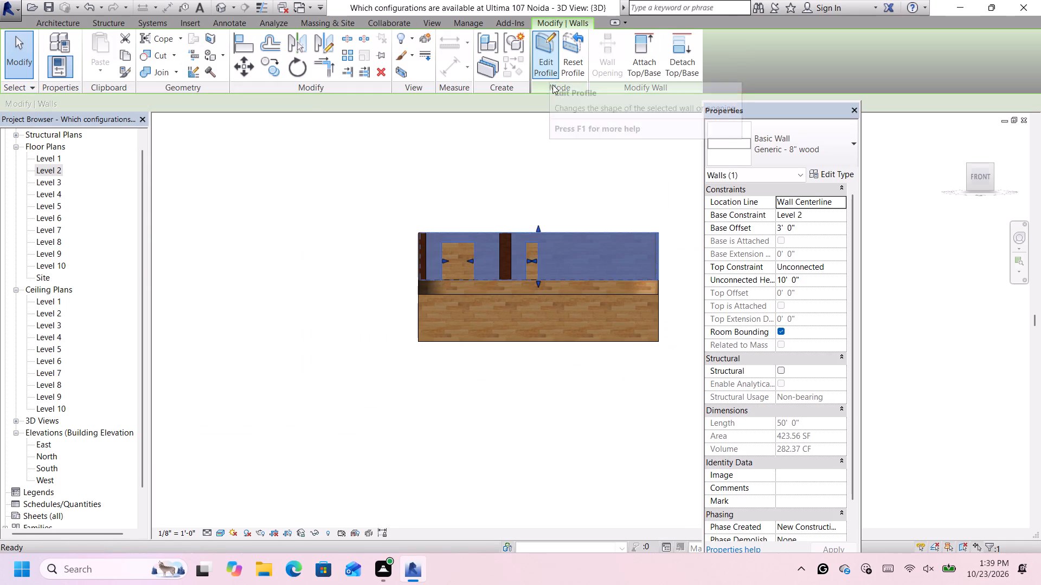
scroll(582, 166, up, 3)
click(590, 198)
Examine the two new wall openings from the front and in a corner 3D view.
scroll(599, 239, down, 2)
scroll(614, 230, up, 1)
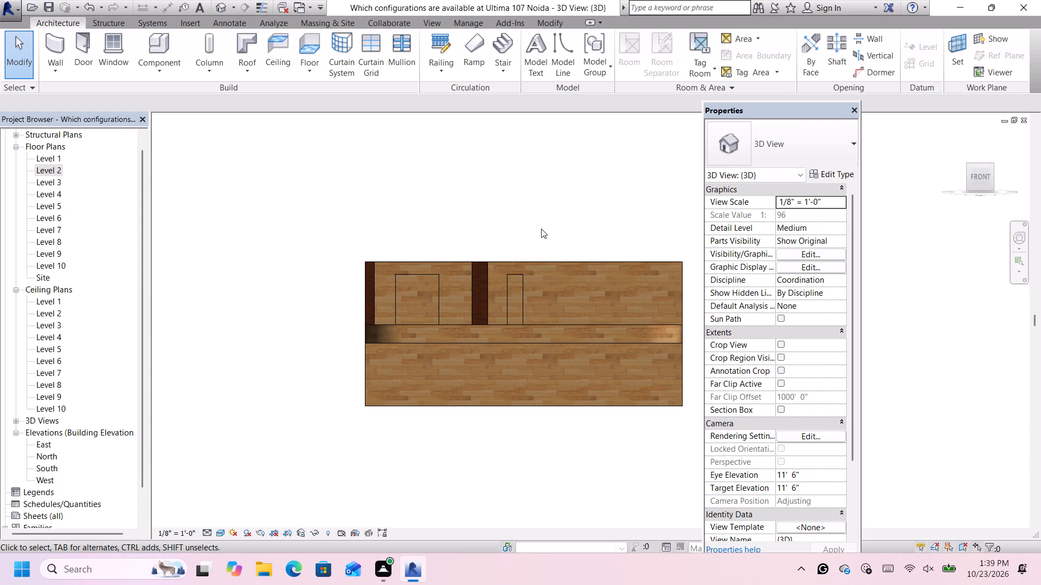
scroll(541, 238, up, 4)
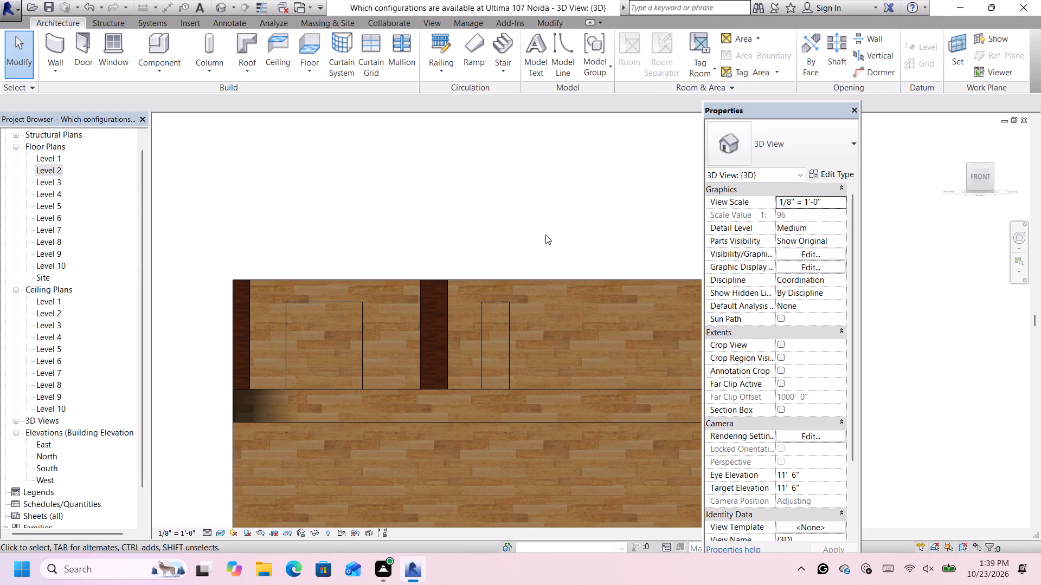
scroll(551, 234, down, 9)
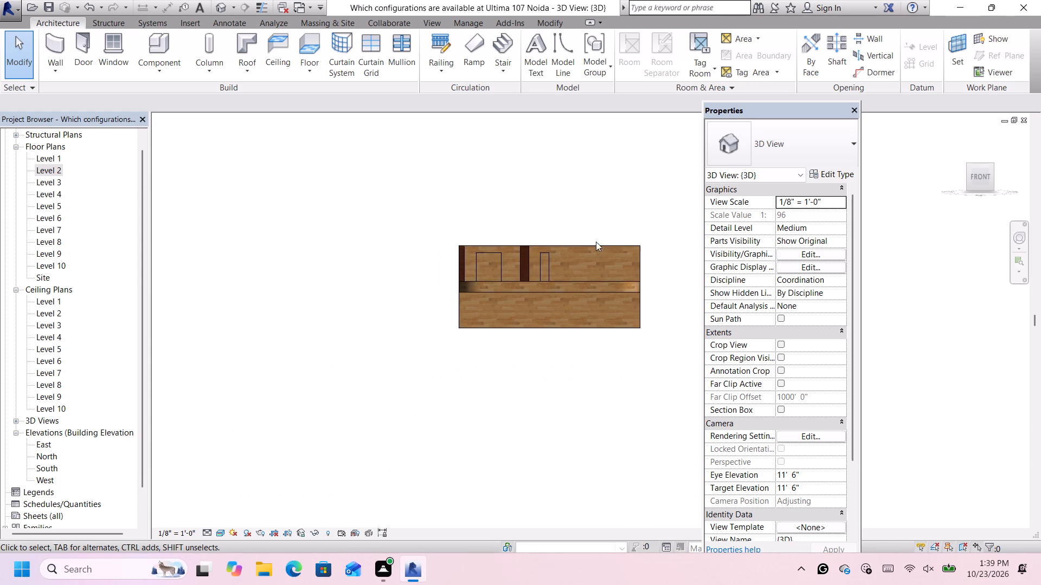
scroll(637, 245, up, 4)
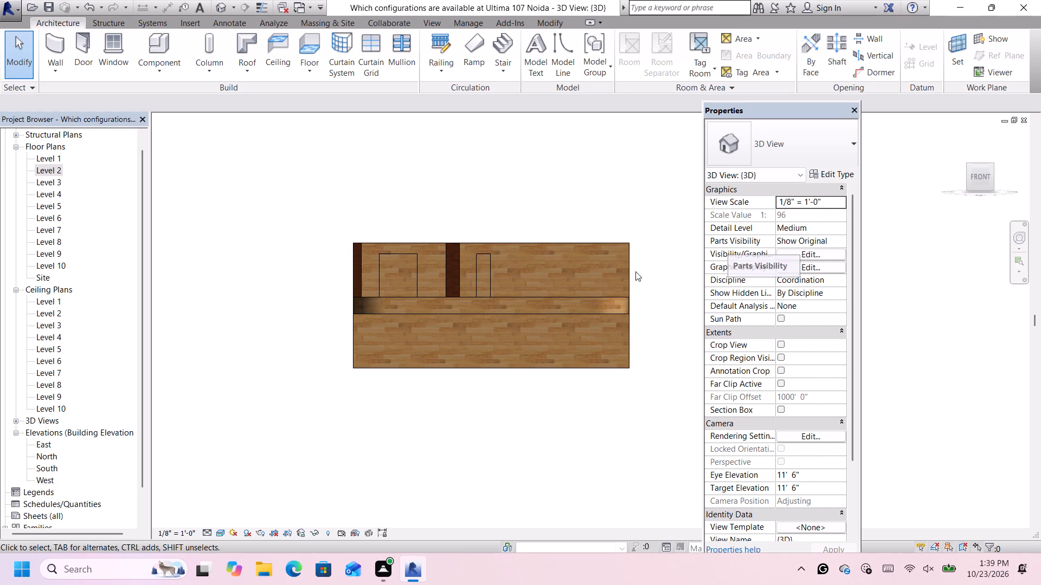
scroll(503, 290, down, 2)
scroll(581, 246, up, 2)
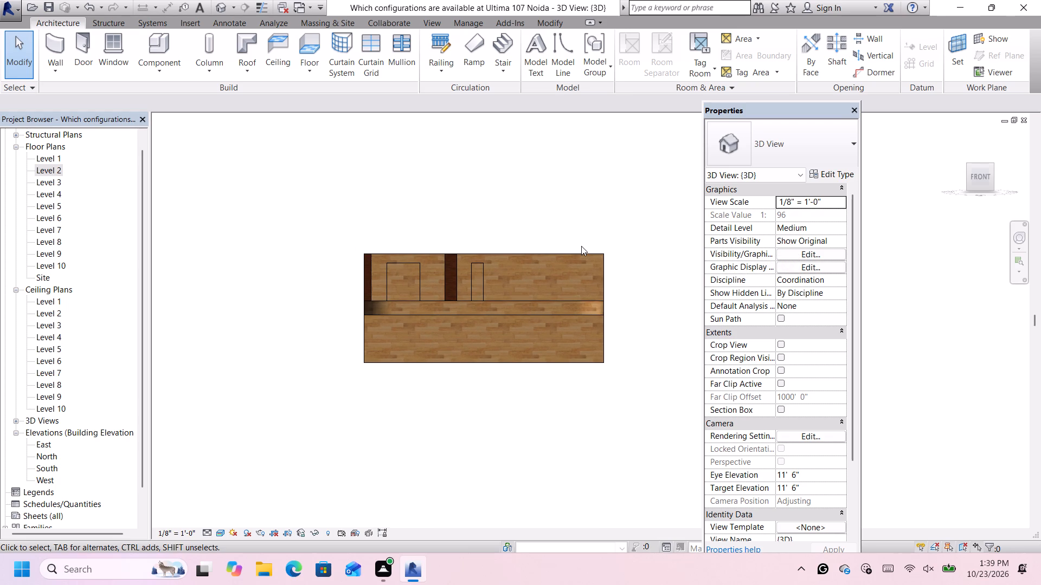
scroll(589, 243, down, 2)
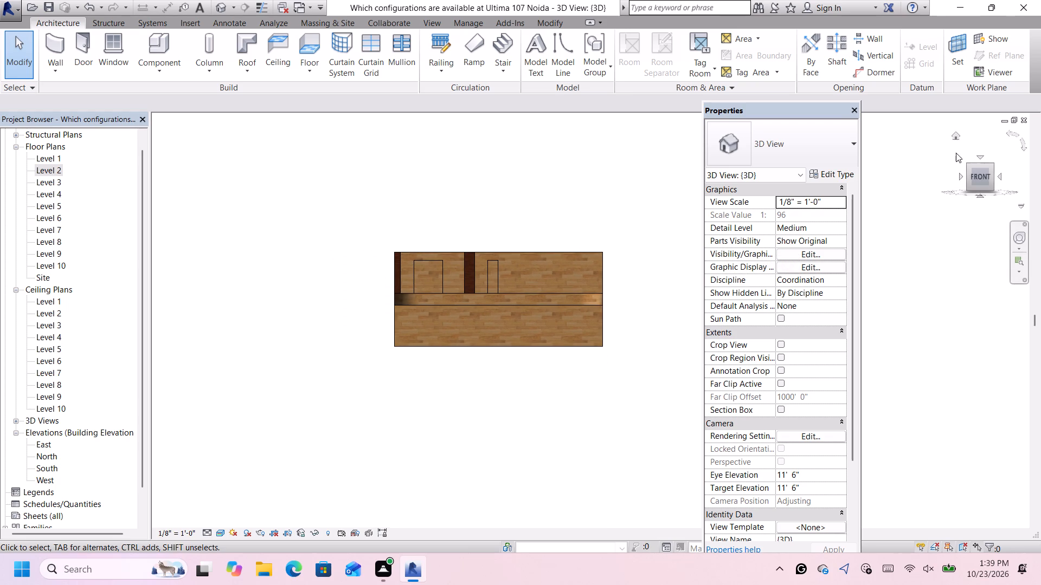
click(971, 166)
scroll(627, 214, up, 1)
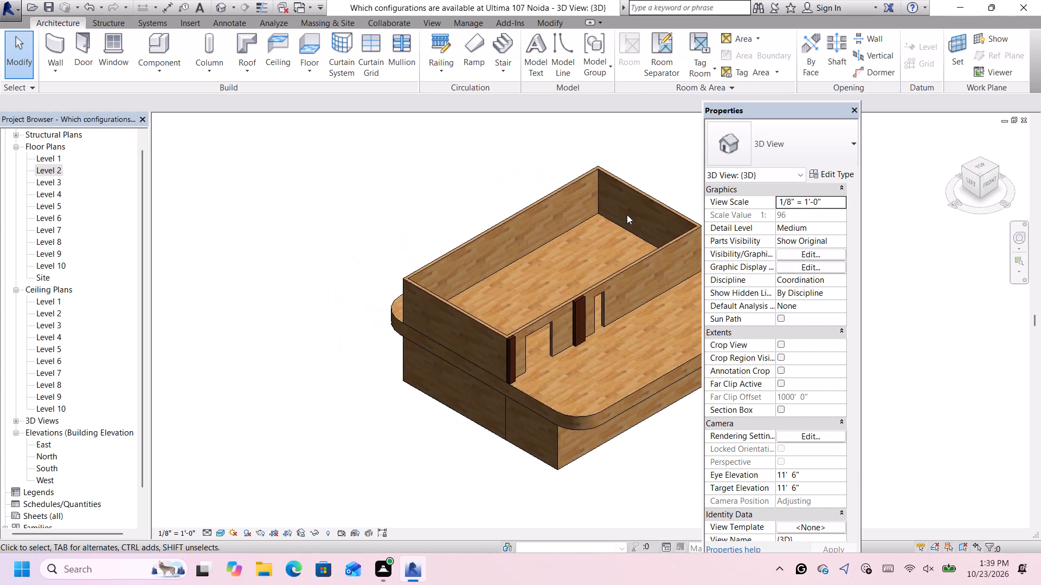
scroll(627, 214, down, 5)
scroll(669, 166, up, 4)
scroll(672, 181, down, 1)
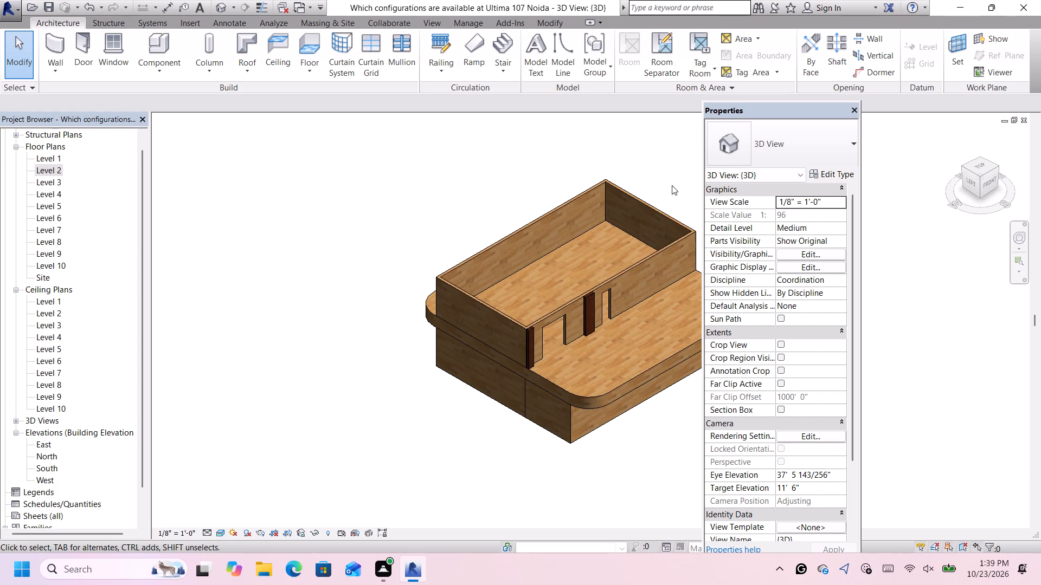
scroll(650, 198, up, 3)
scroll(613, 319, up, 5)
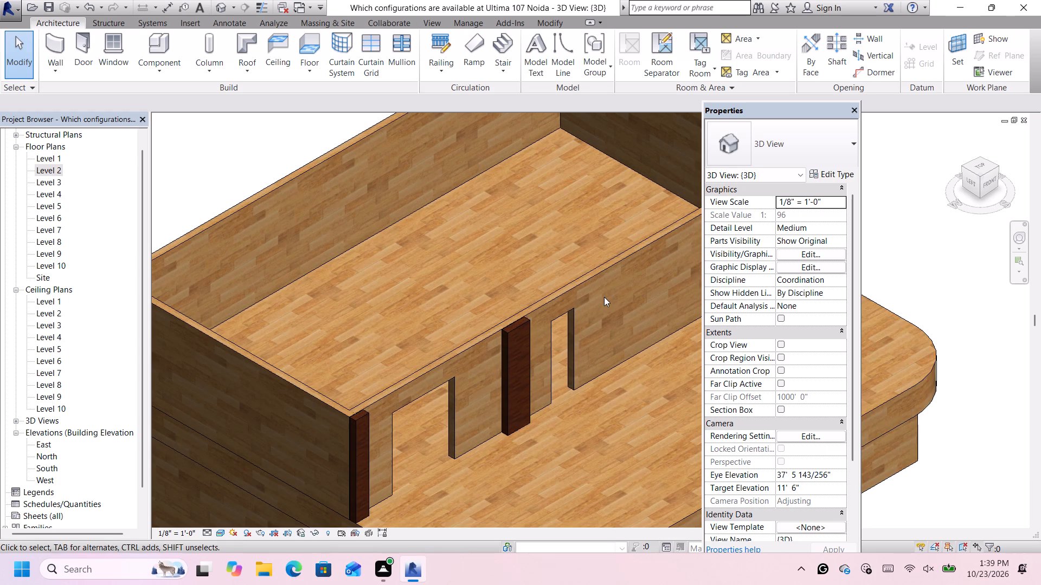
scroll(597, 289, up, 4)
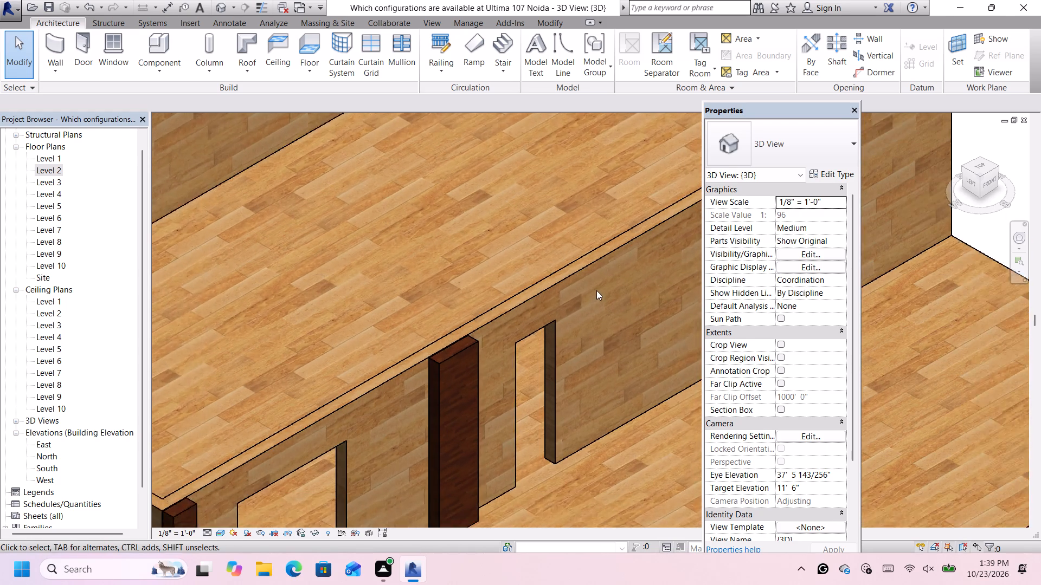
scroll(539, 310, up, 2)
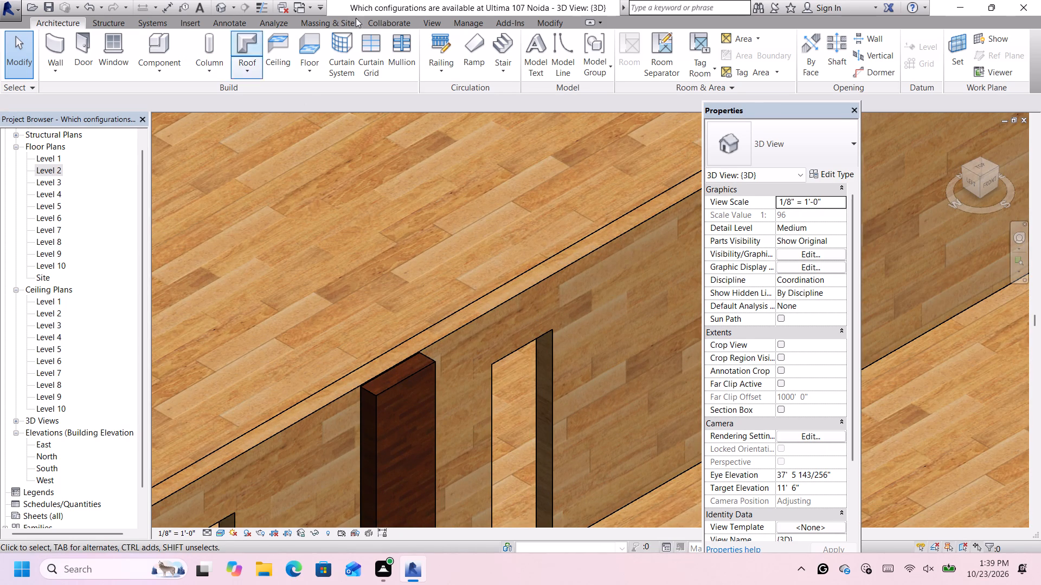
Split the wall above the narrow opening's east edge, undoing the first split and placing it again in line with that edge.
click(537, 21)
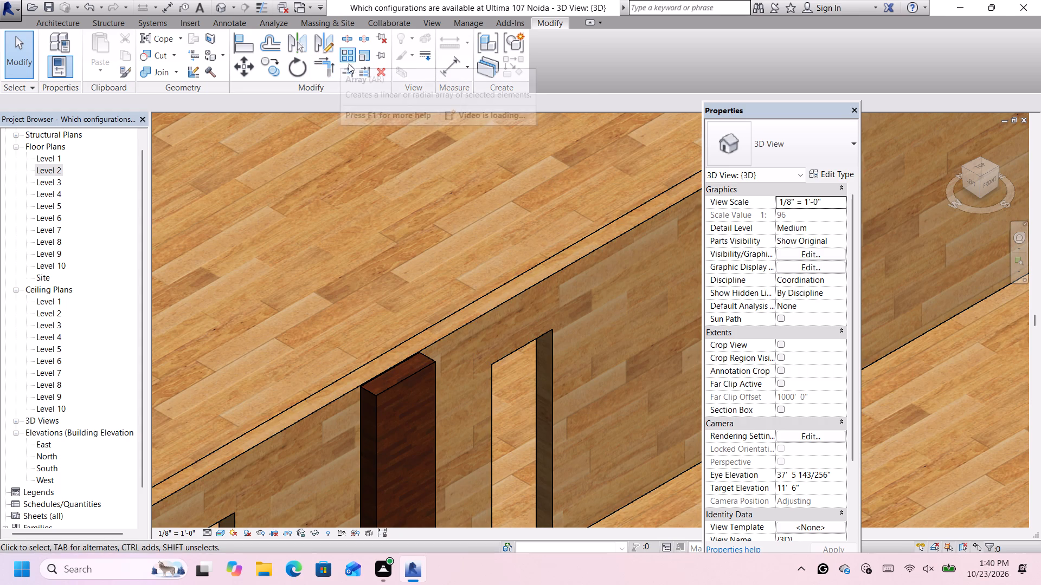
click(344, 39)
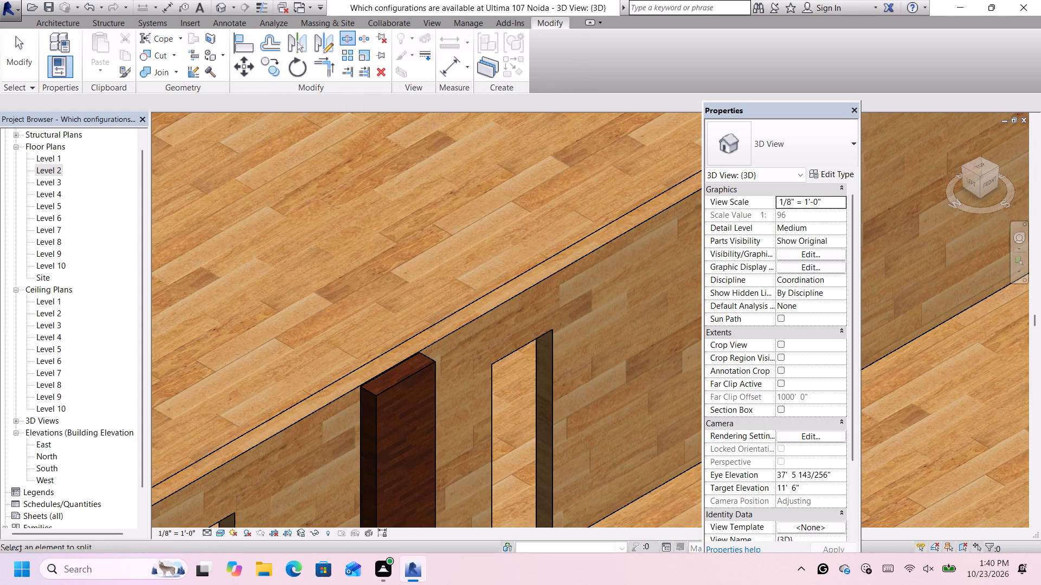
scroll(540, 290, up, 1)
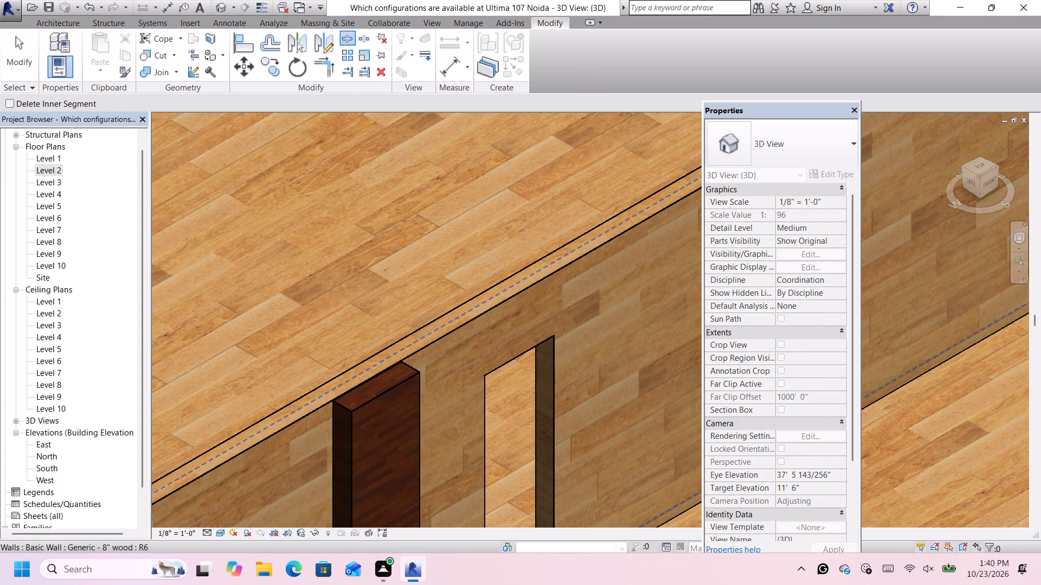
click(542, 266)
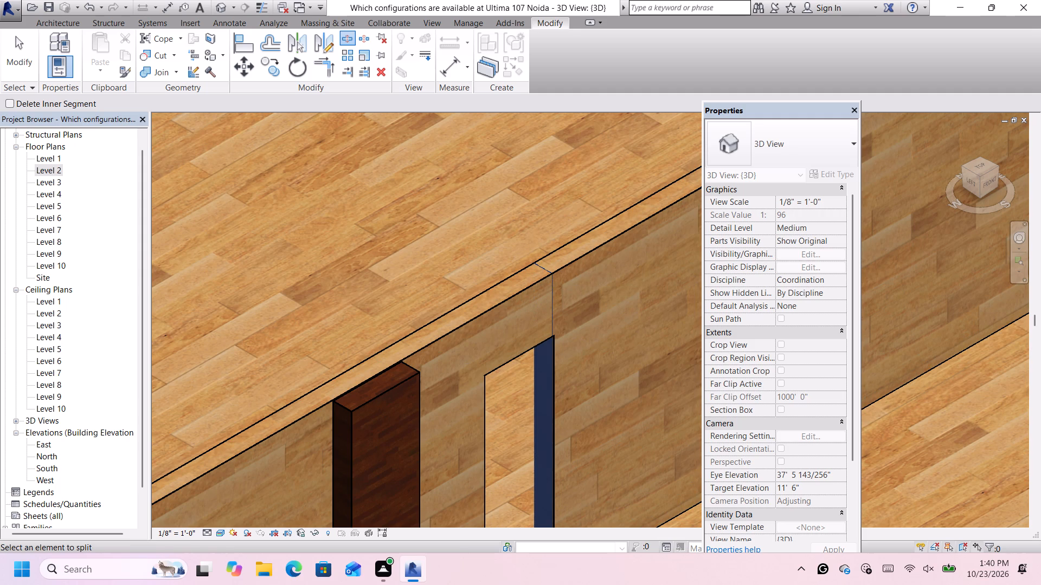
key(ctrl+z)
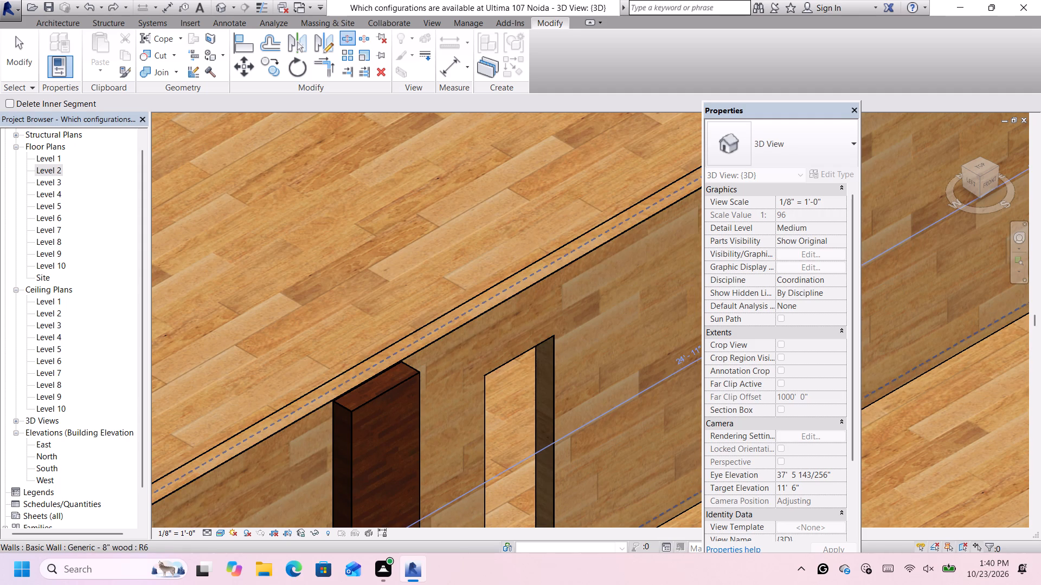
click(549, 264)
scroll(549, 264, down, 11)
key(space)
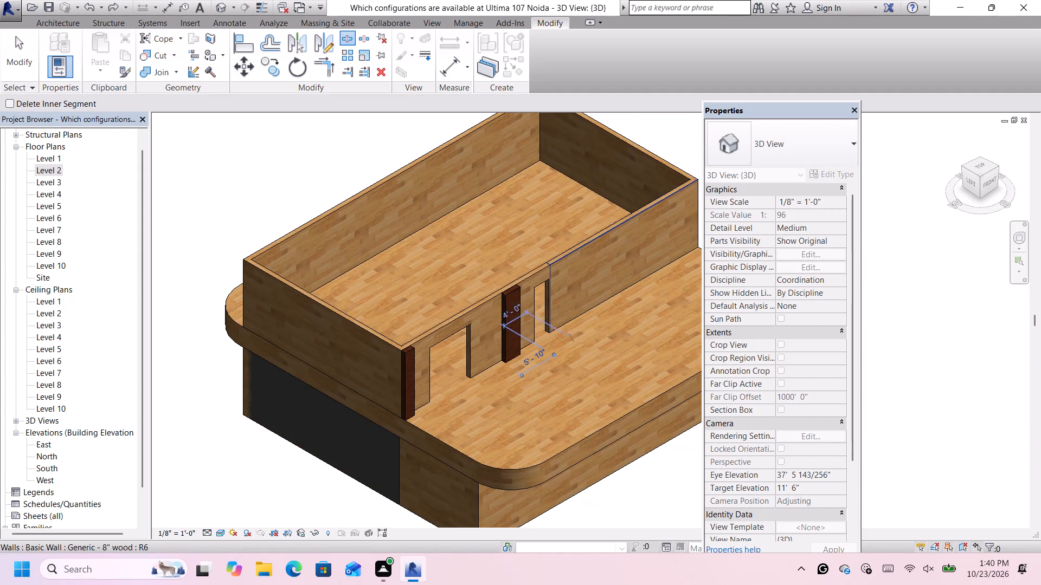
key(Escape)
key(space)
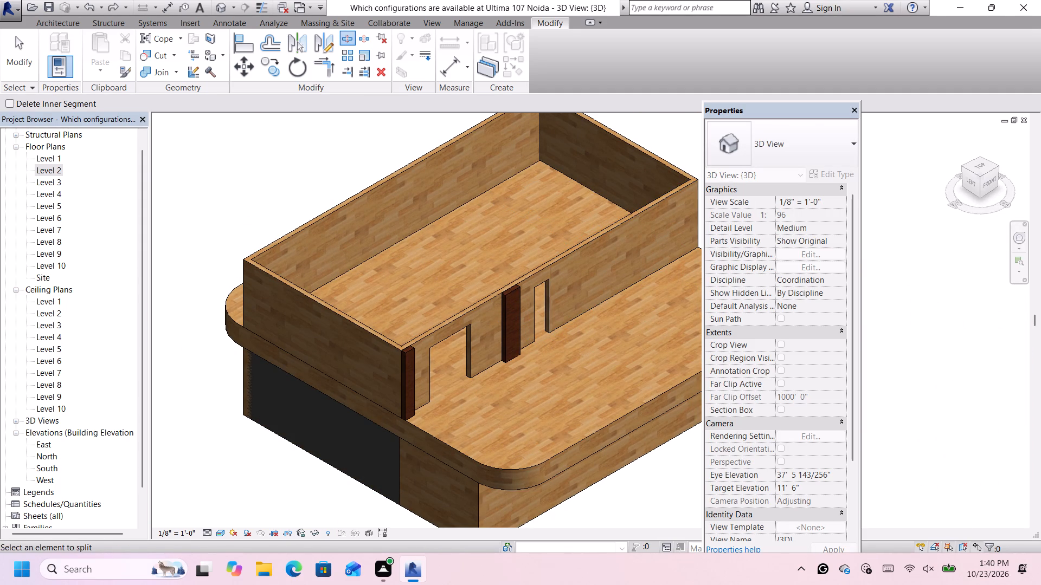
Split the solid wall segment east of the narrow opening close to its east corner, and end the split command.
scroll(683, 183, up, 14)
scroll(694, 178, down, 3)
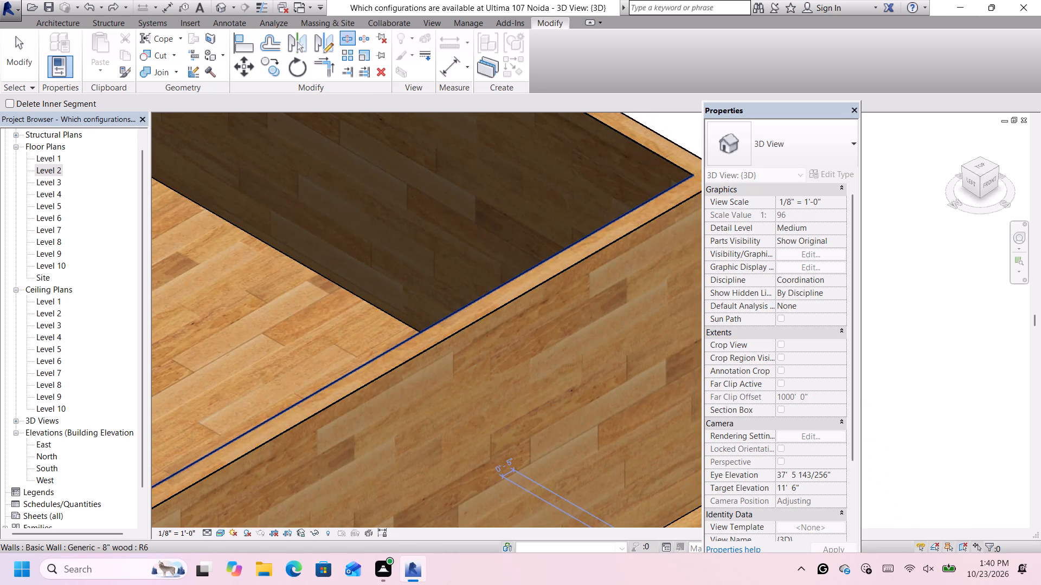
click(693, 179)
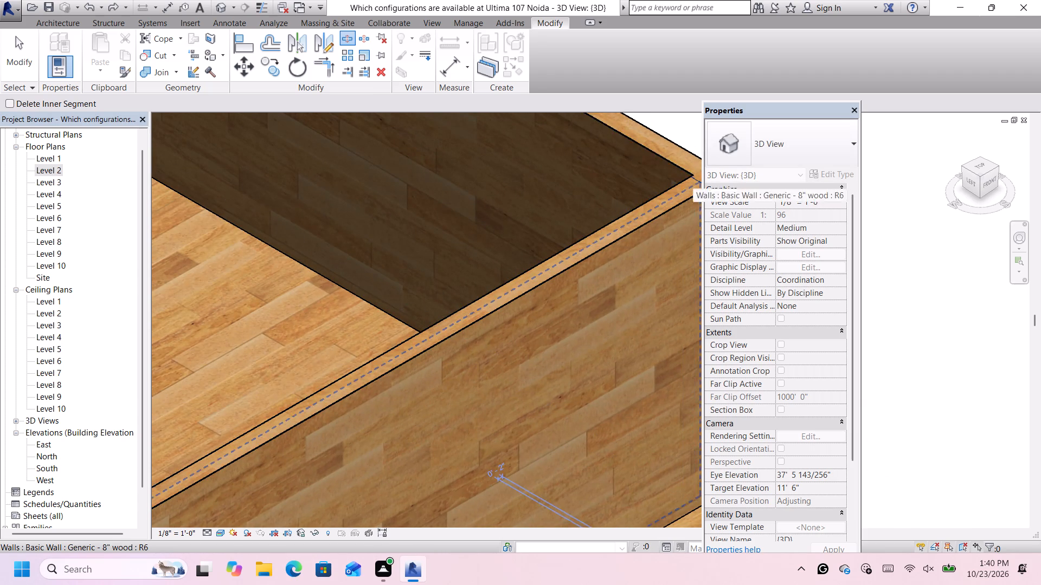
scroll(692, 183, down, 8)
scroll(473, 310, up, 3)
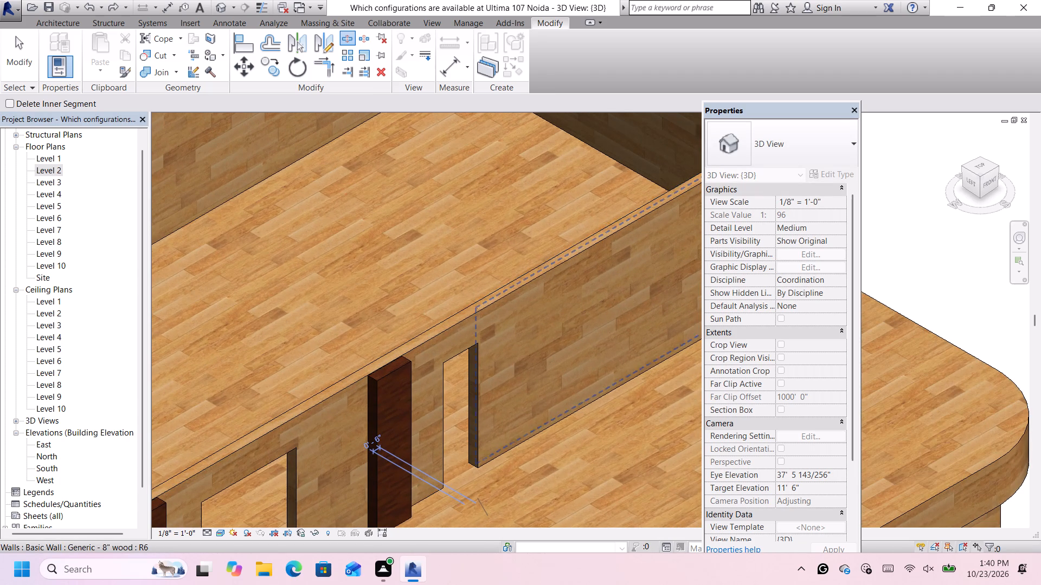
key(Escape)
key(Escape)
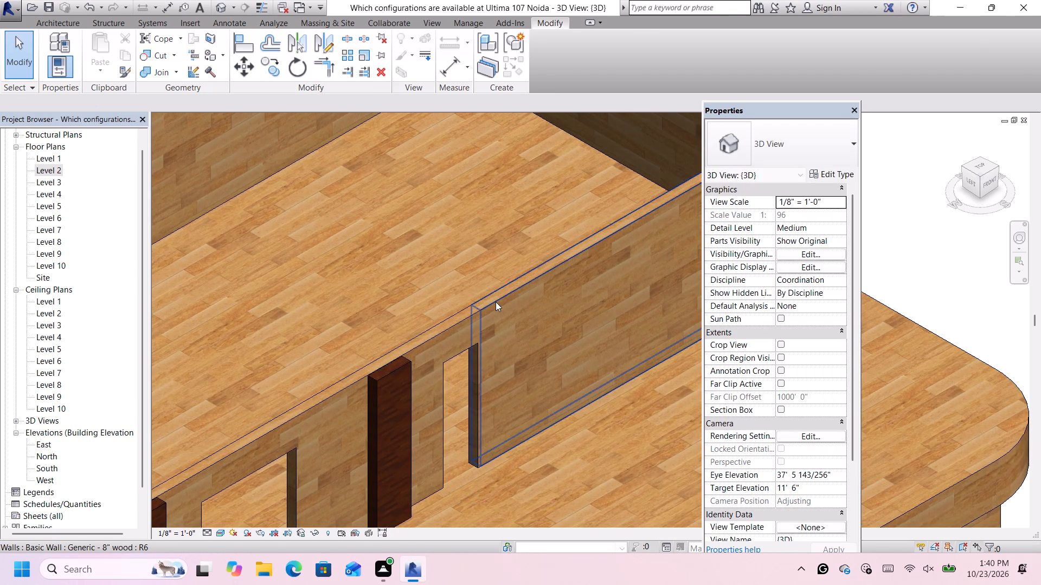
Select the solid wall segment between the narrow opening and the east corner.
click(497, 301)
scroll(497, 300, down, 8)
scroll(654, 244, down, 1)
scroll(654, 244, up, 1)
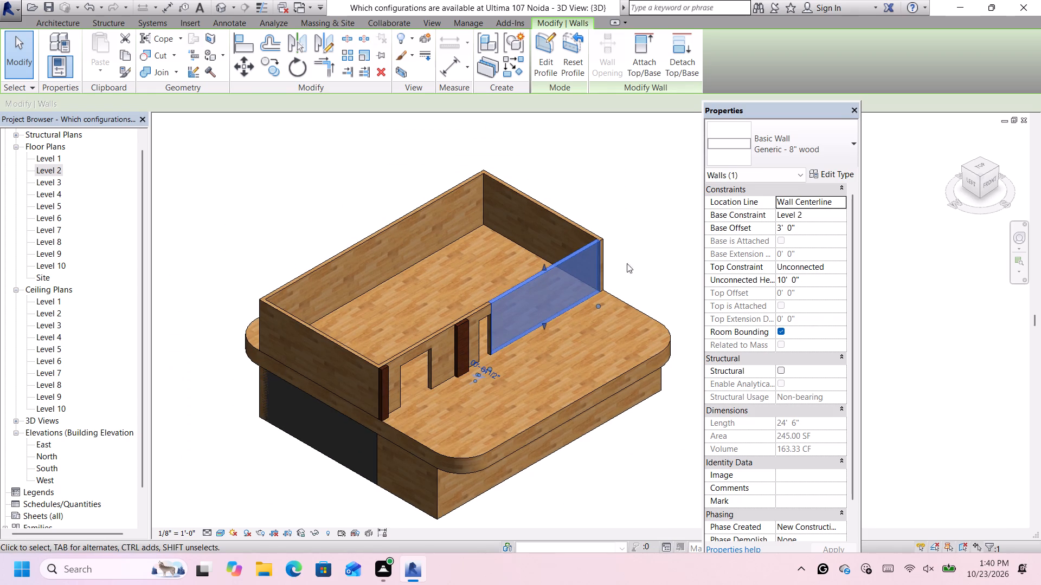
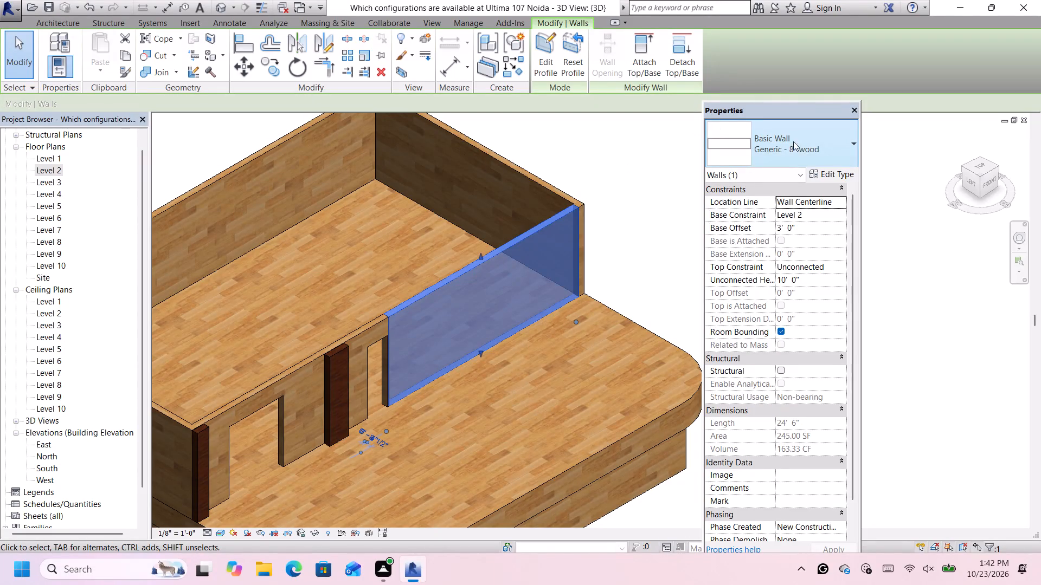
Duplicate the selected segment's wall type as Generic - 8" wood 2.
click(830, 171)
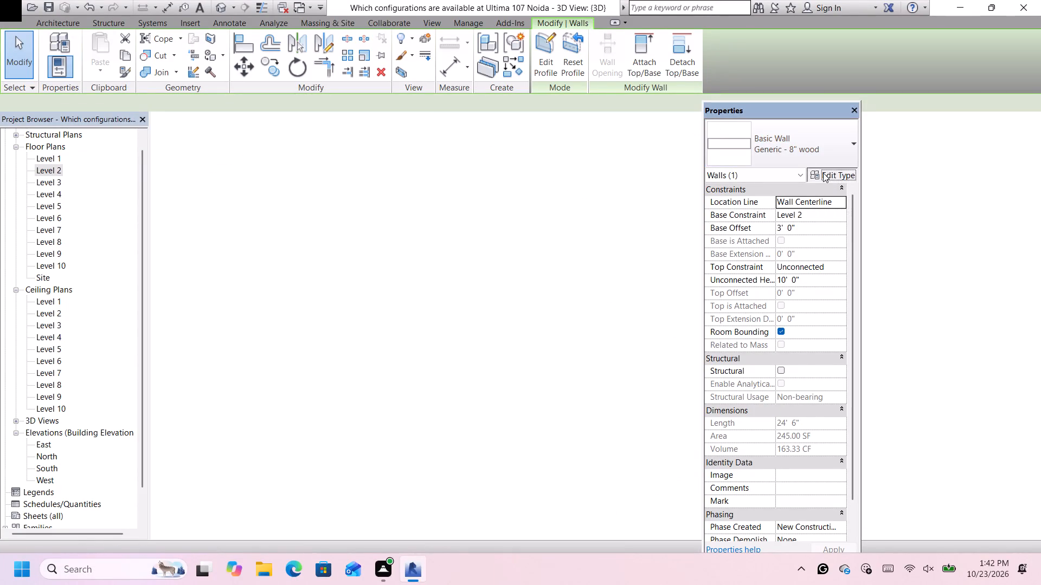
click(995, 171)
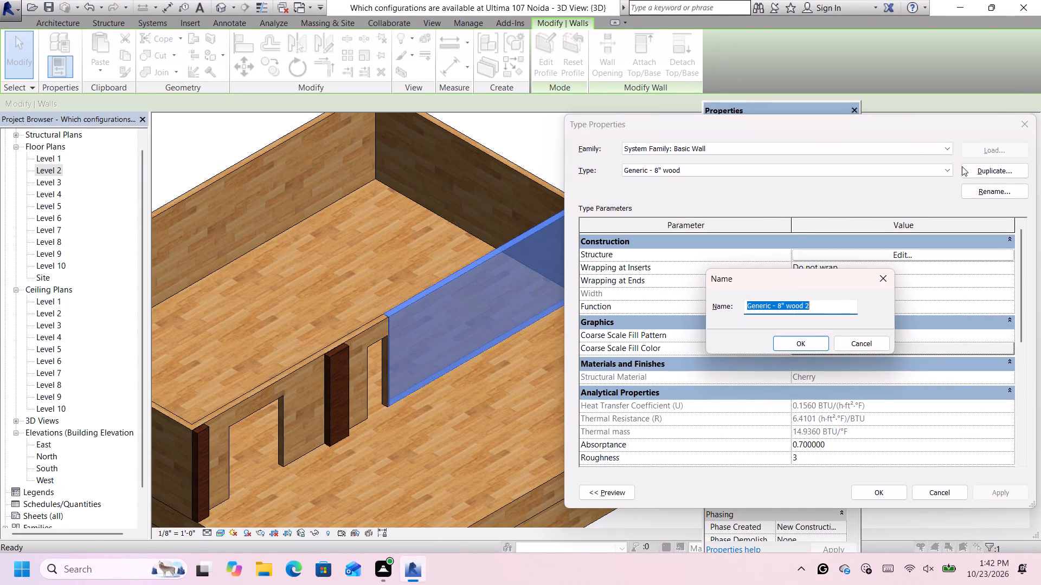
click(780, 346)
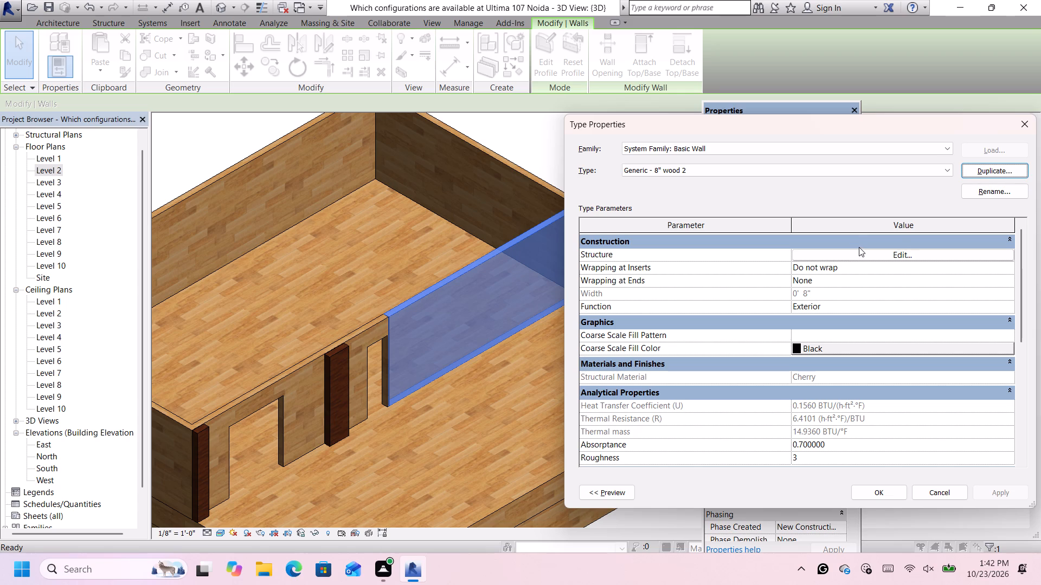
Choose Concrete, Precast as the material of the new wall type's structure layer.
click(920, 251)
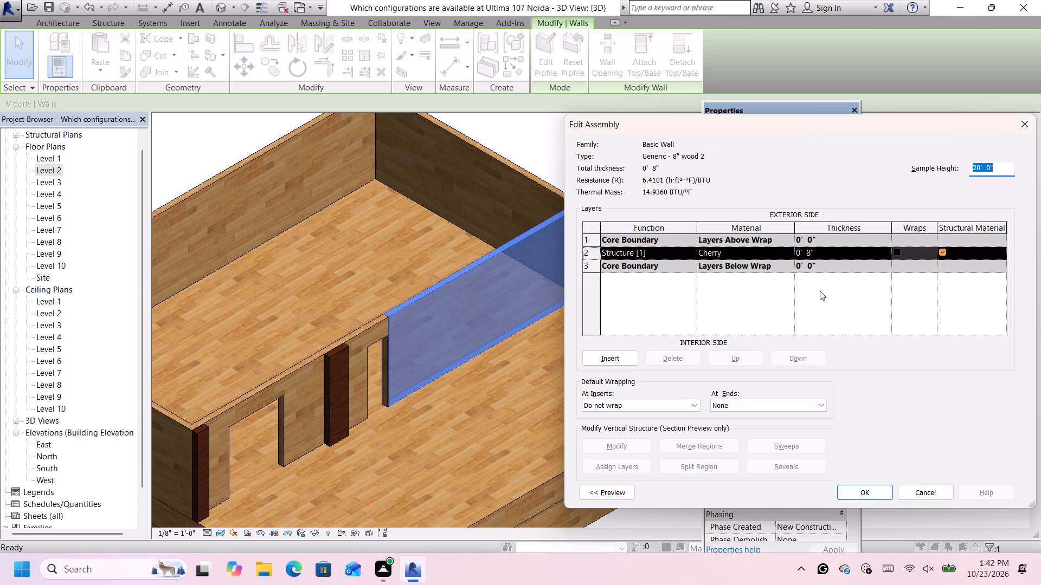
click(787, 253)
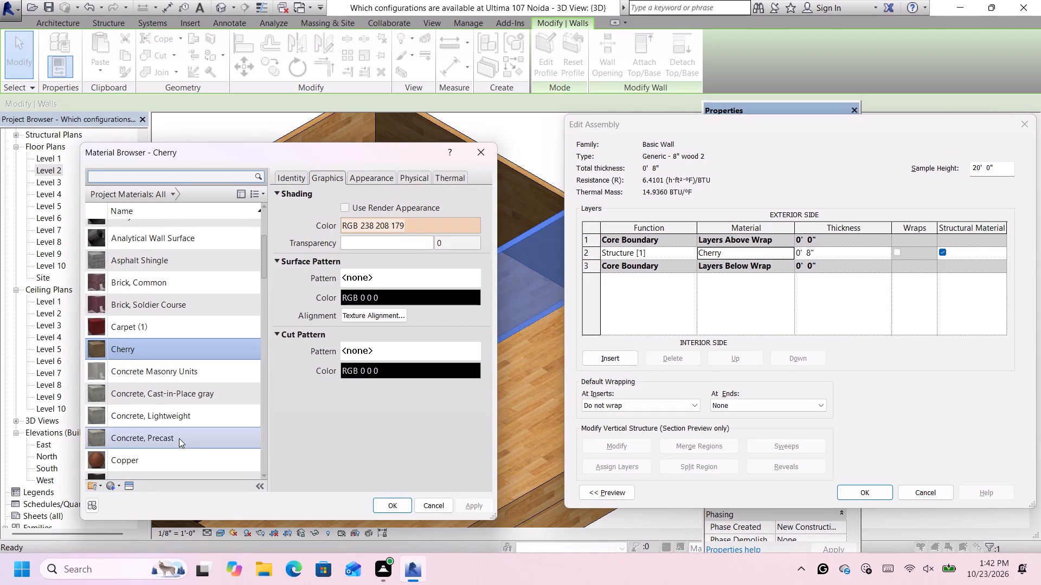
click(179, 438)
Find Board-Batten in the appearance library and use it to replace the appearance of the Concrete, Precast material.
click(129, 486)
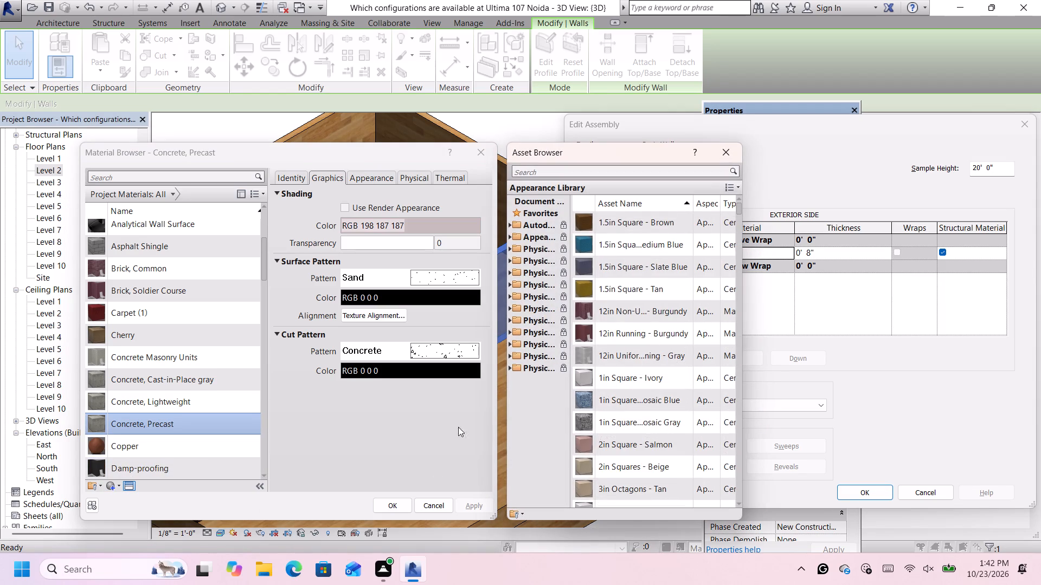
scroll(634, 424, down, 20)
scroll(634, 424, down, 1)
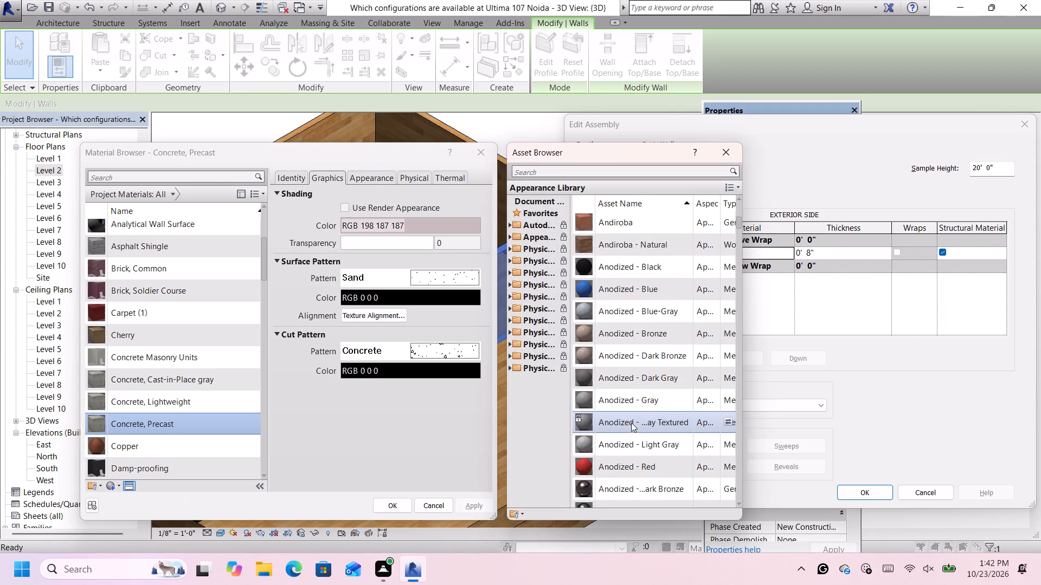
scroll(631, 422, down, 10)
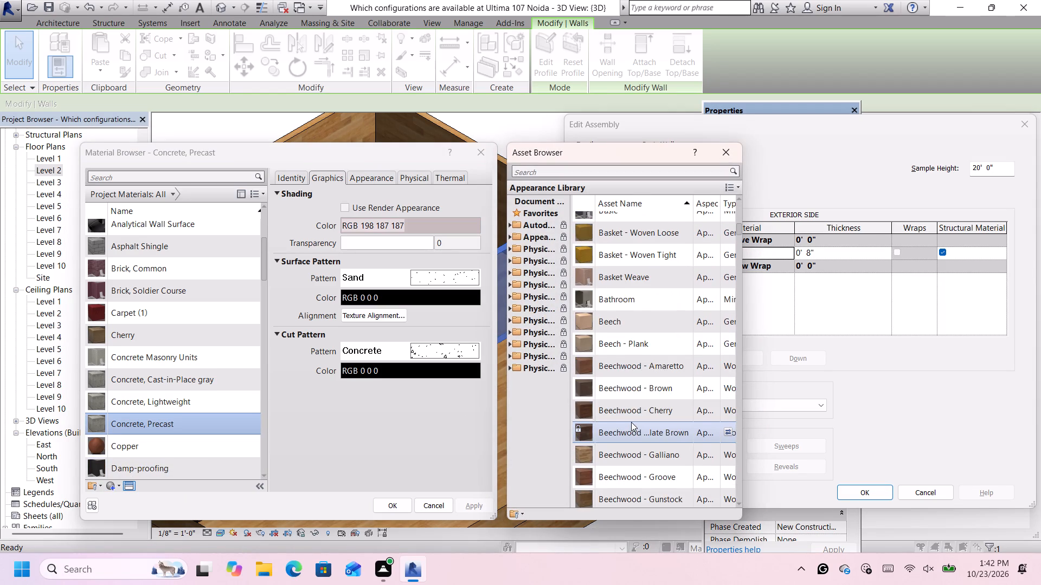
scroll(631, 422, down, 6)
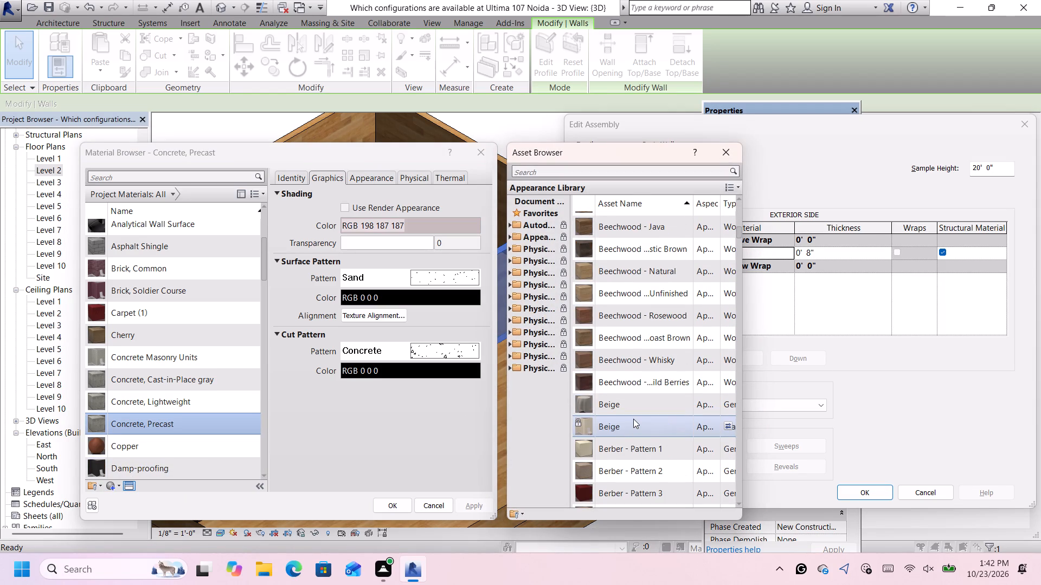
scroll(634, 419, down, 6)
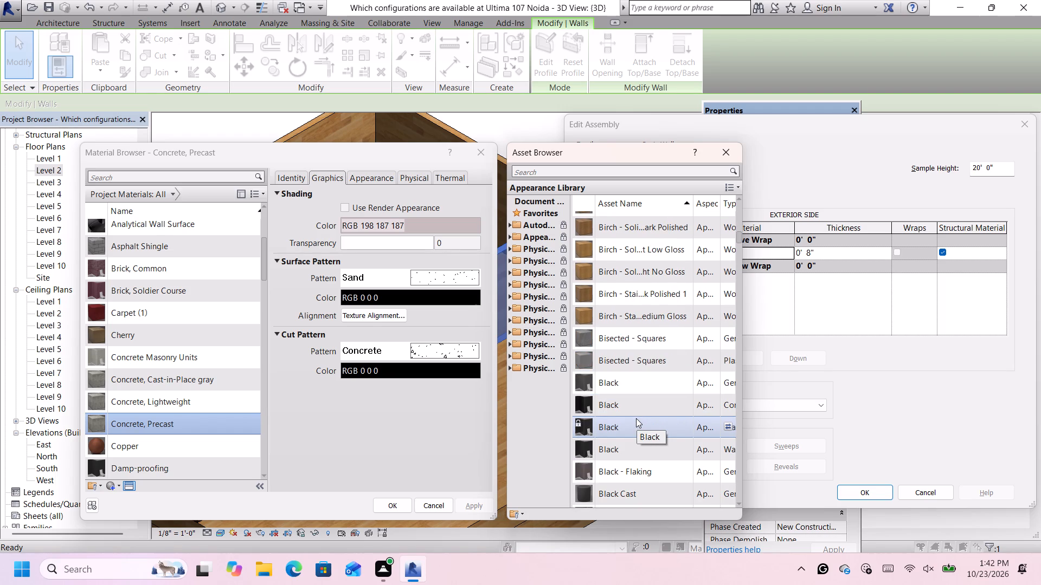
scroll(636, 419, down, 3)
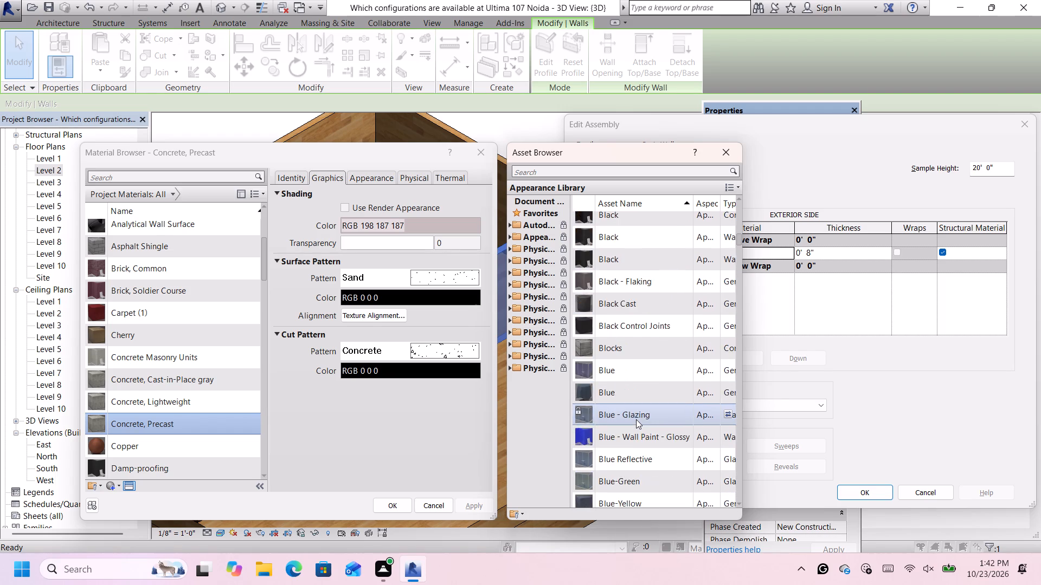
scroll(636, 419, up, 5)
scroll(636, 420, down, 7)
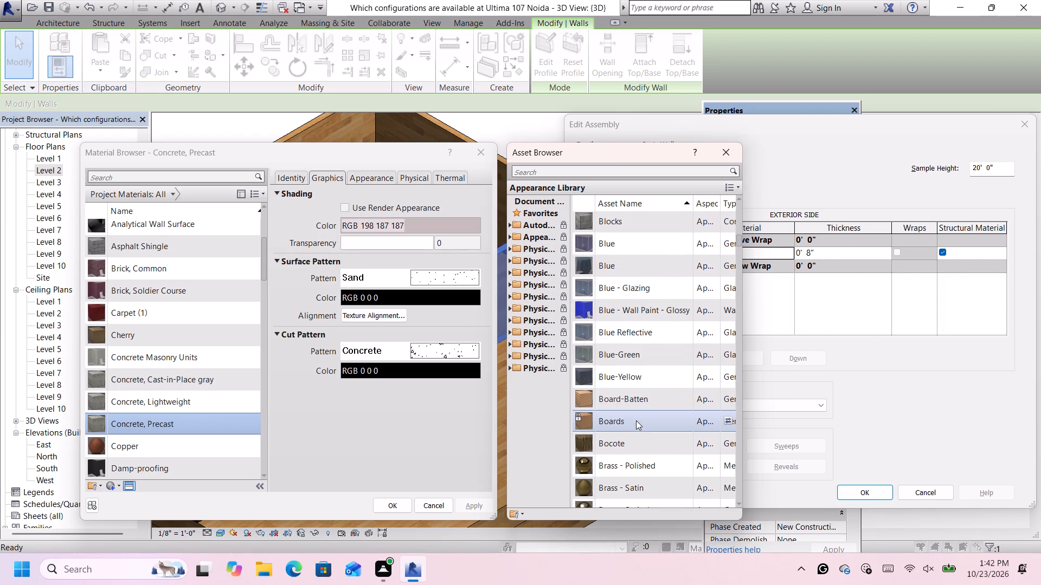
click(621, 401)
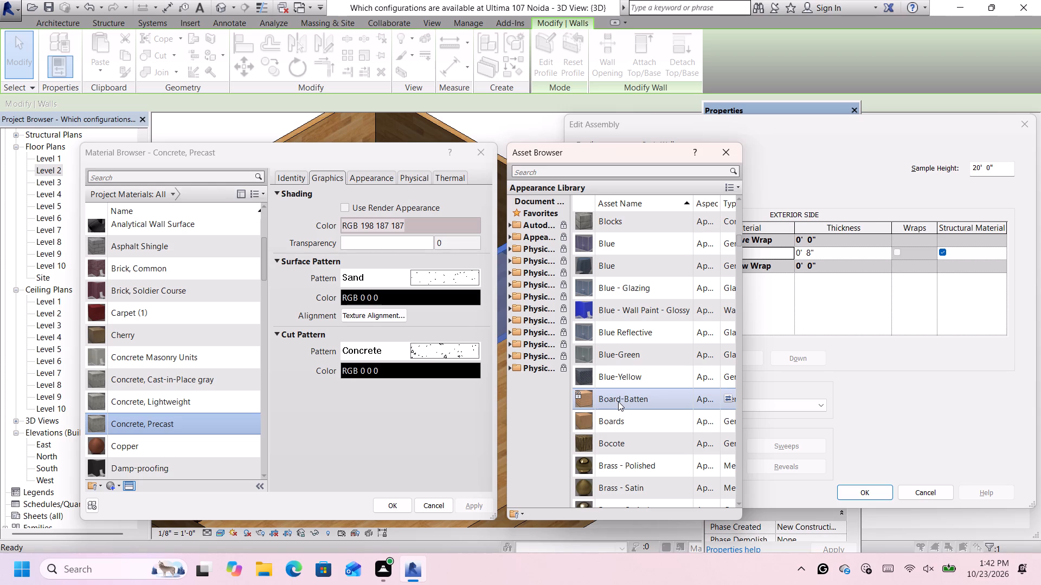
double_click(618, 401)
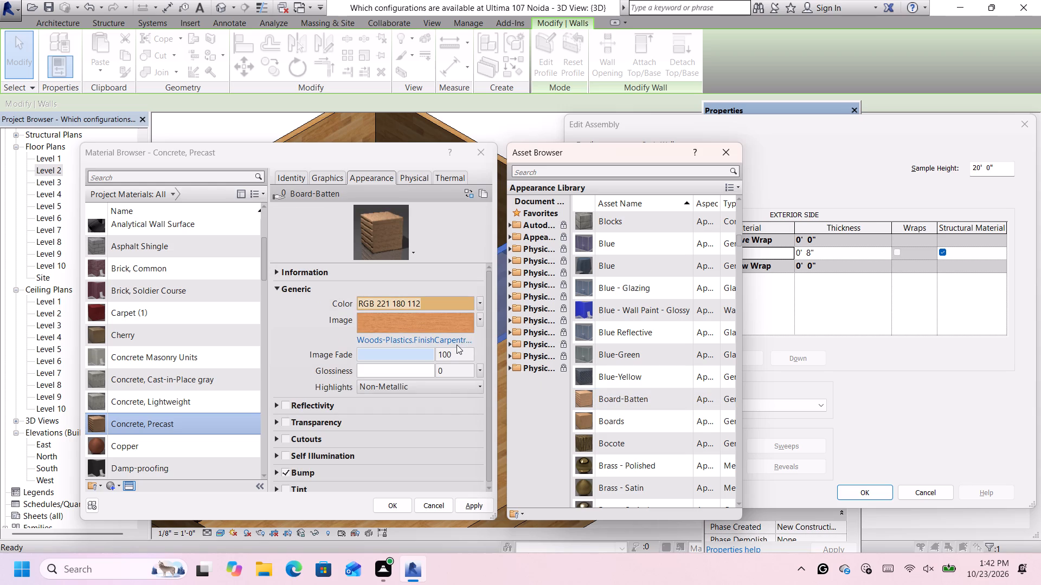
Darken the Board-Batten appearance colour to RGB 211 159 71.
click(477, 303)
click(470, 313)
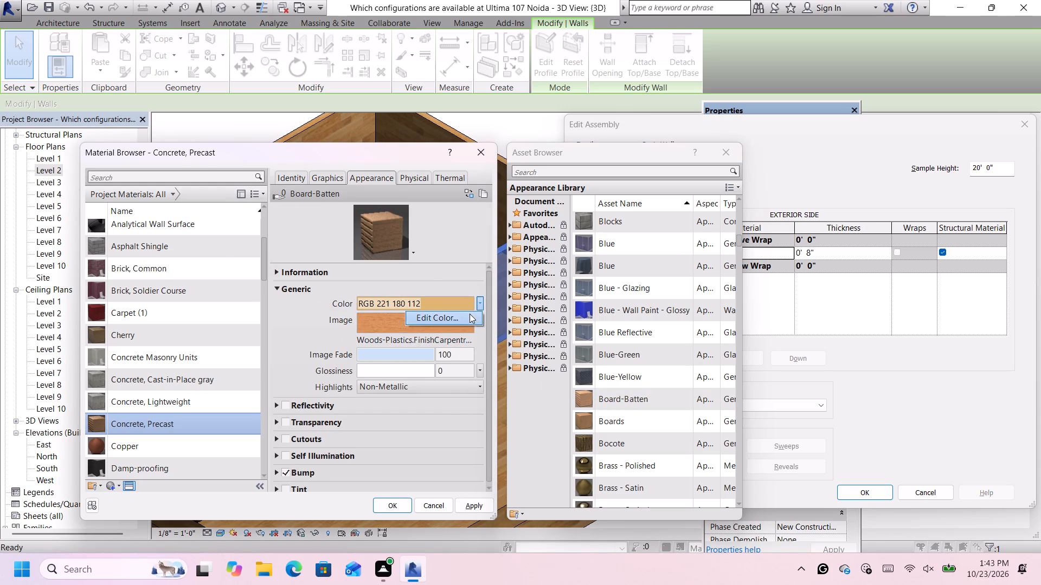
click(428, 283)
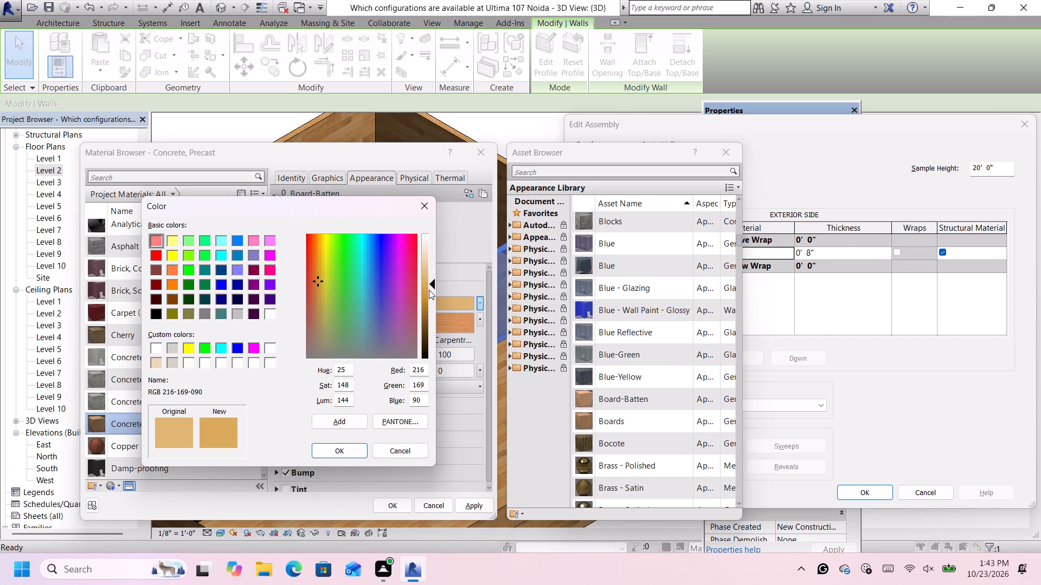
click(429, 290)
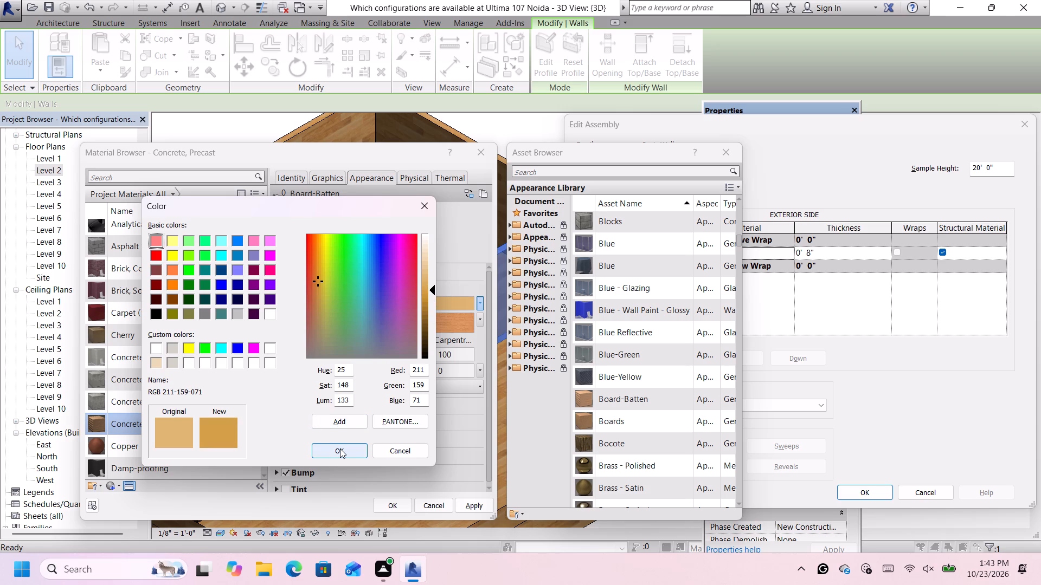
click(340, 446)
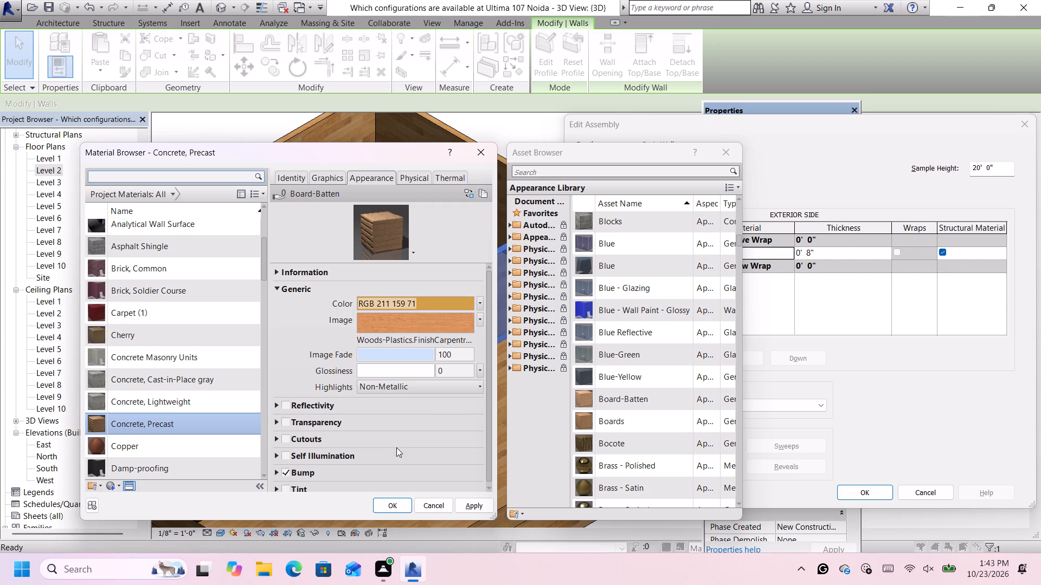
Reduce the Board-Batten texture's linked sample size to about 3'-5" and apply the edited material and wall type to the selected segment.
click(415, 326)
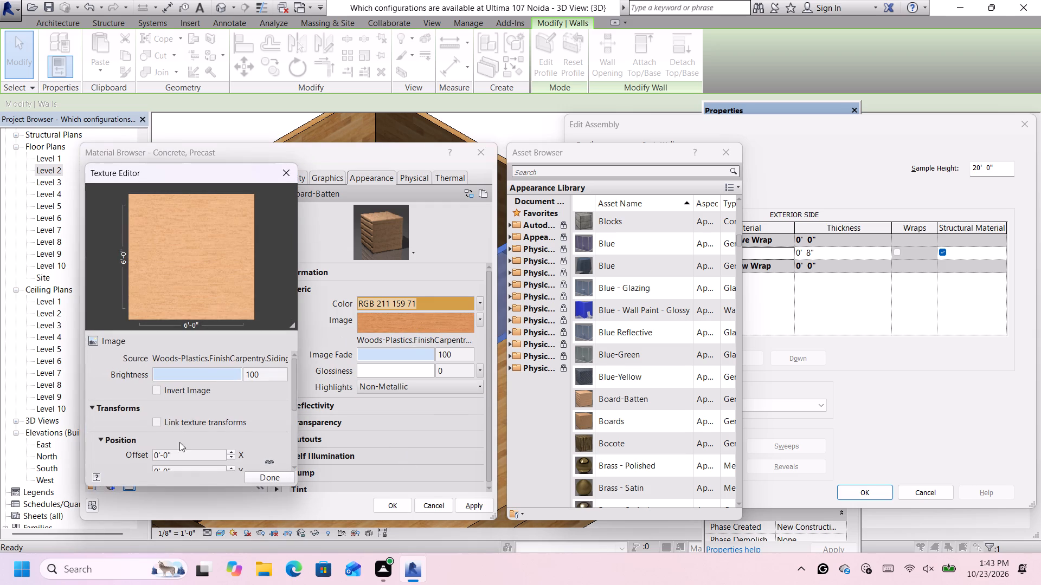
scroll(187, 443, down, 3)
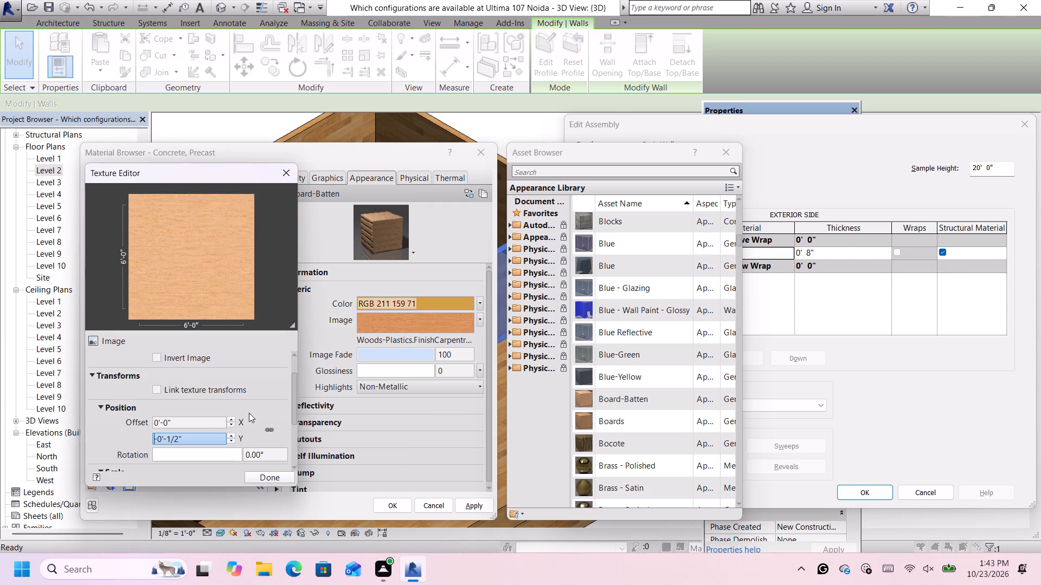
scroll(262, 405, down, 3)
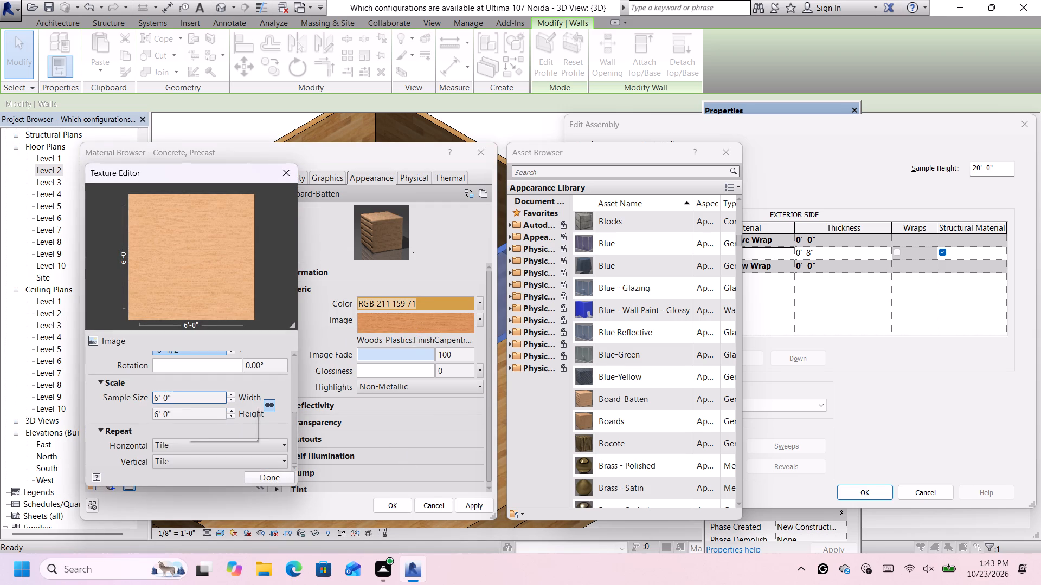
scroll(185, 394, down, 13)
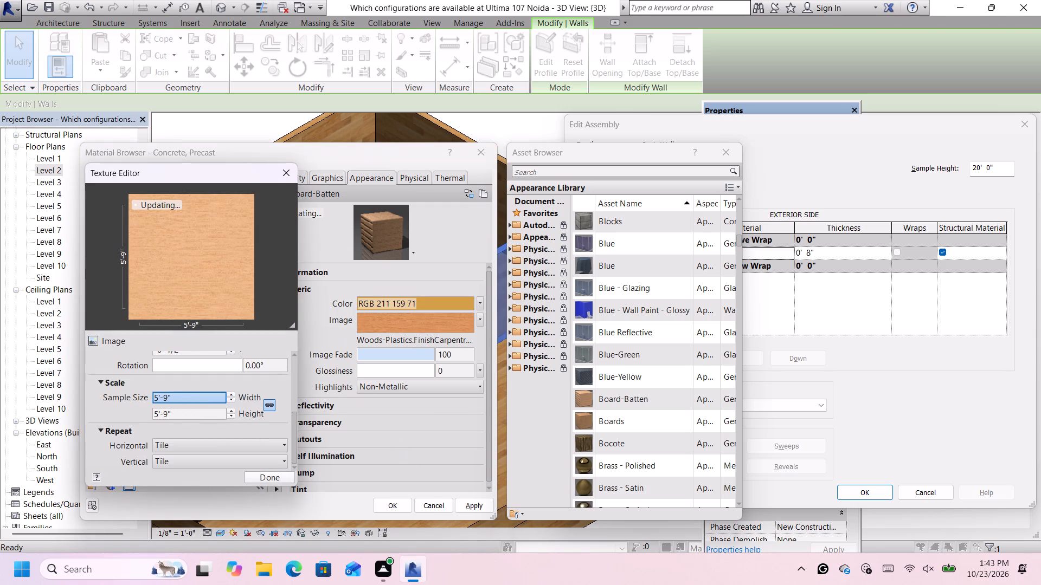
scroll(185, 395, down, 13)
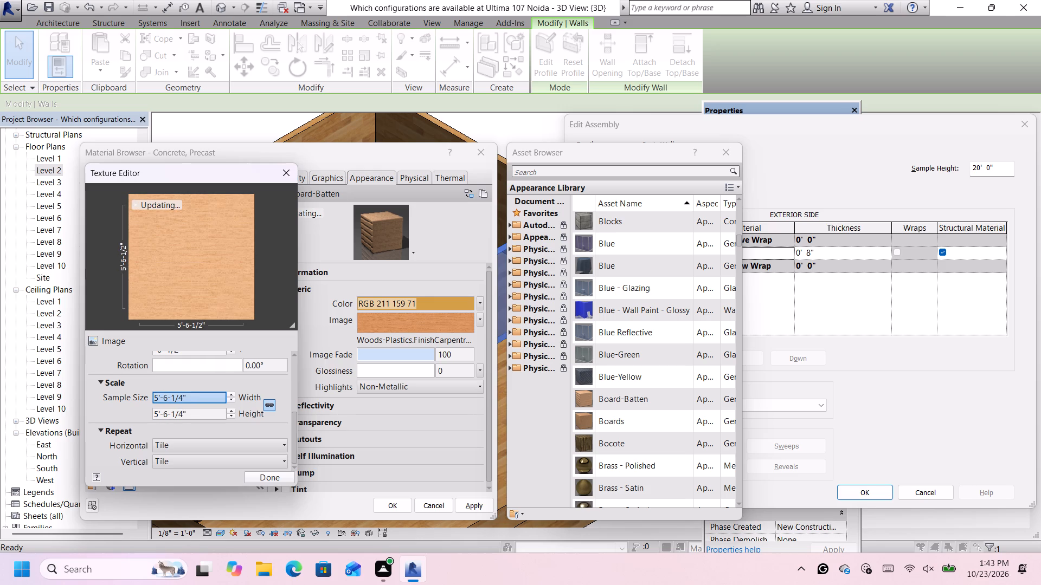
scroll(186, 396, down, 5)
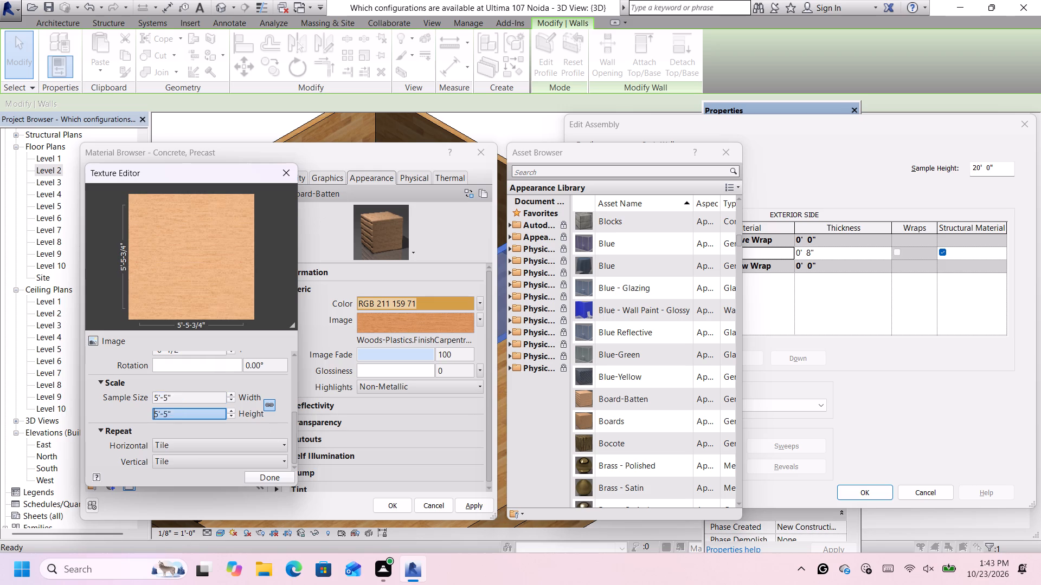
scroll(194, 412, down, 20)
scroll(194, 412, down, 9)
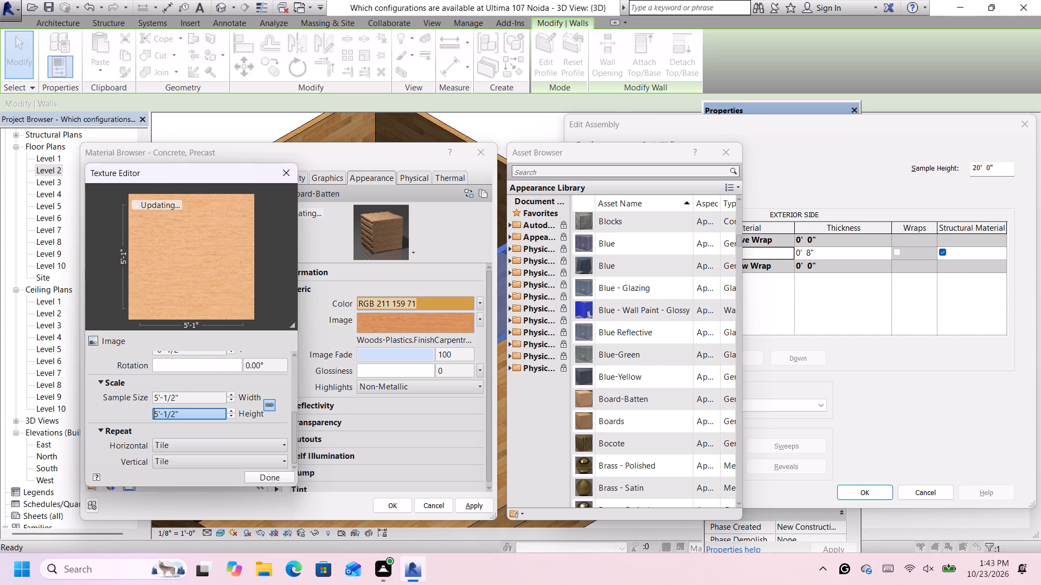
scroll(194, 412, down, 20)
scroll(194, 412, down, 9)
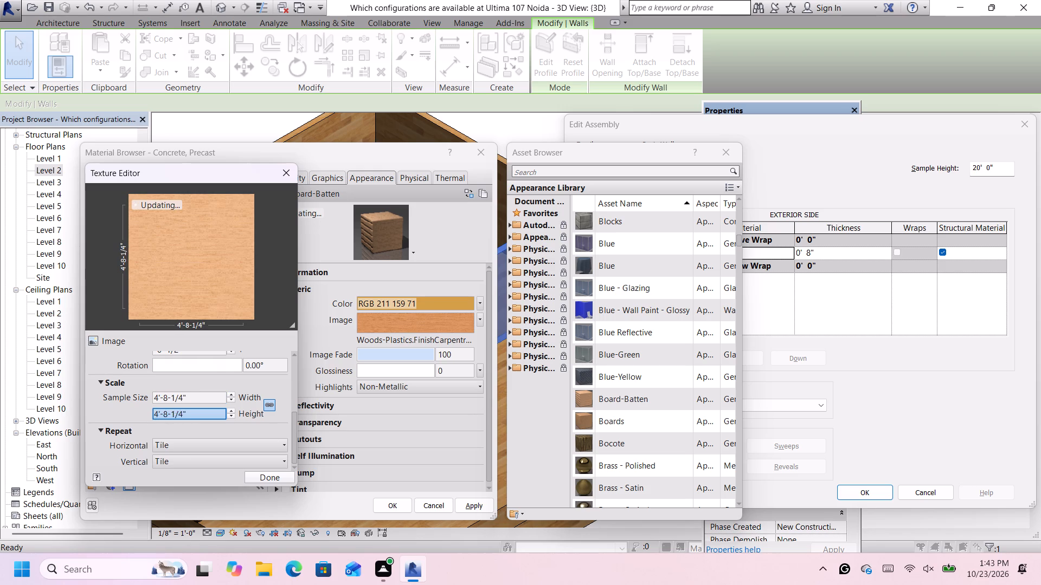
scroll(194, 412, down, 20)
scroll(194, 412, down, 9)
scroll(195, 412, down, 20)
scroll(195, 412, down, 9)
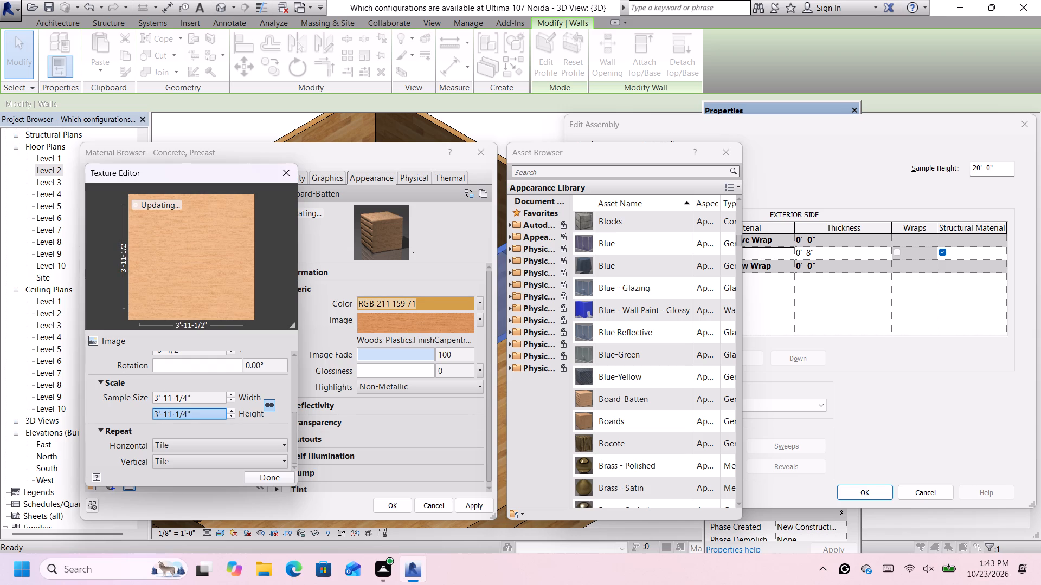
scroll(195, 412, down, 17)
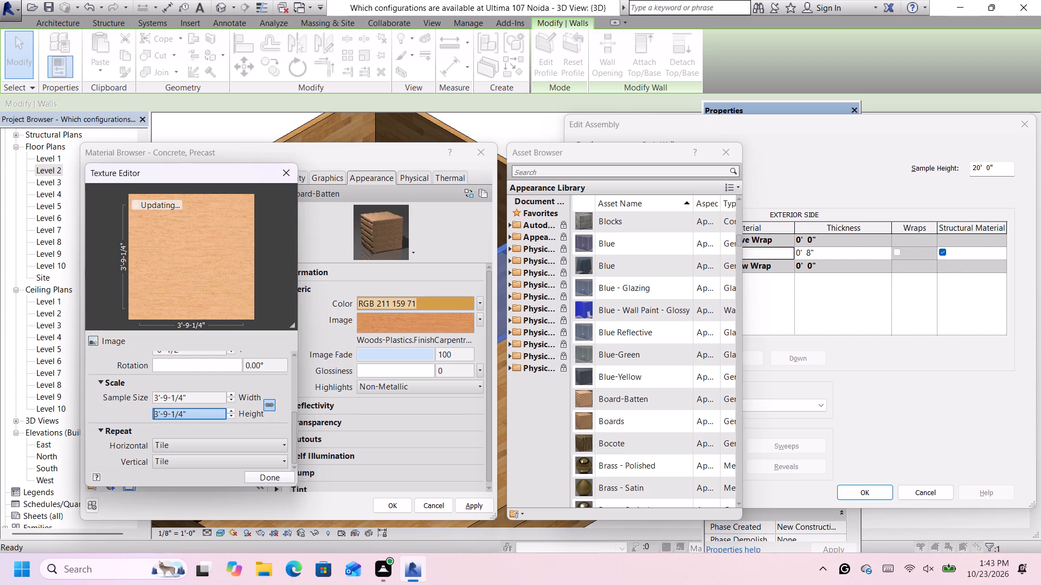
scroll(195, 412, down, 20)
scroll(195, 412, down, 17)
scroll(195, 412, up, 1)
scroll(195, 412, down, 13)
click(261, 475)
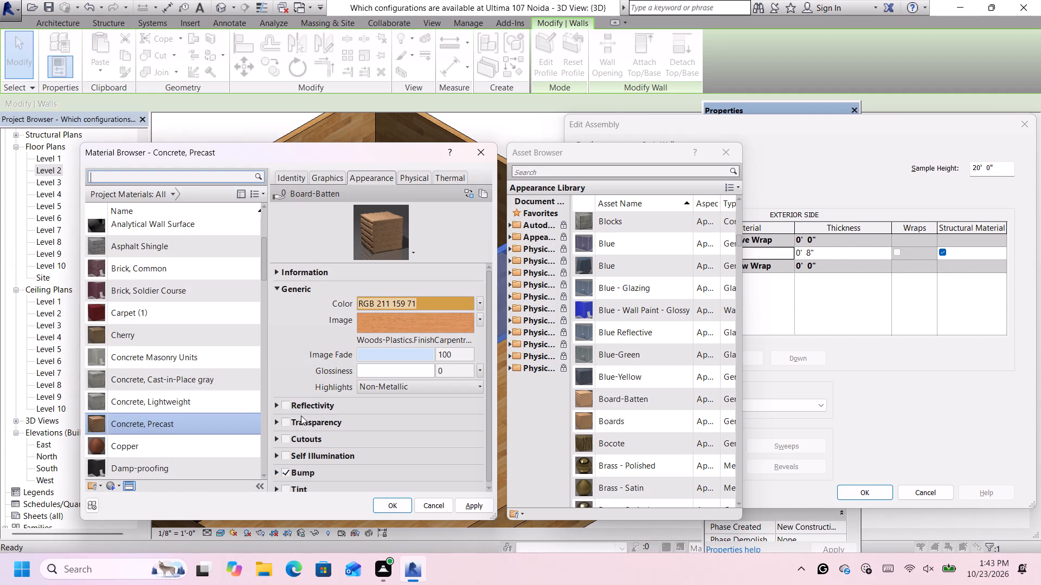
click(385, 507)
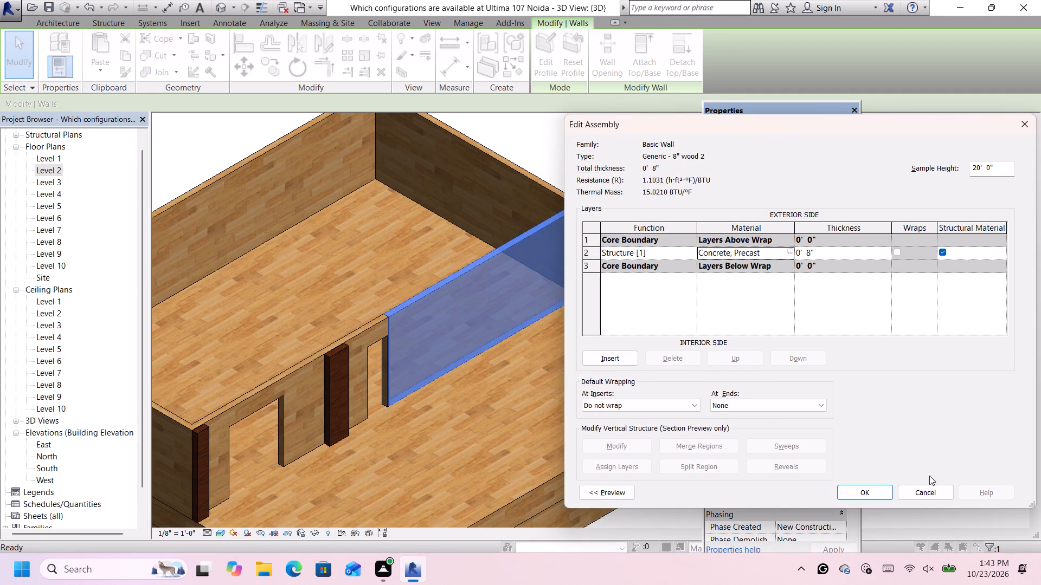
click(872, 493)
click(867, 493)
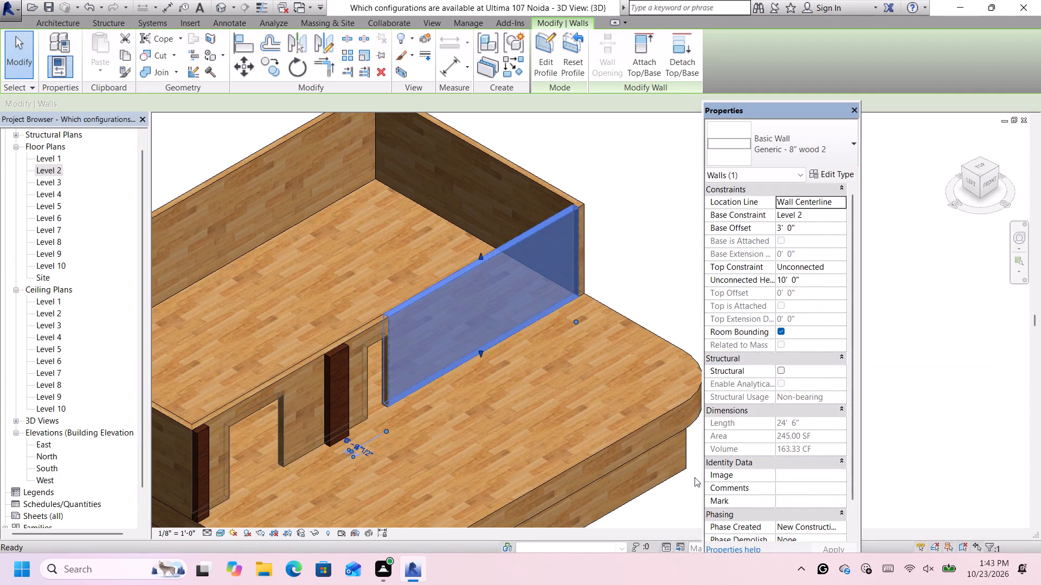
click(639, 274)
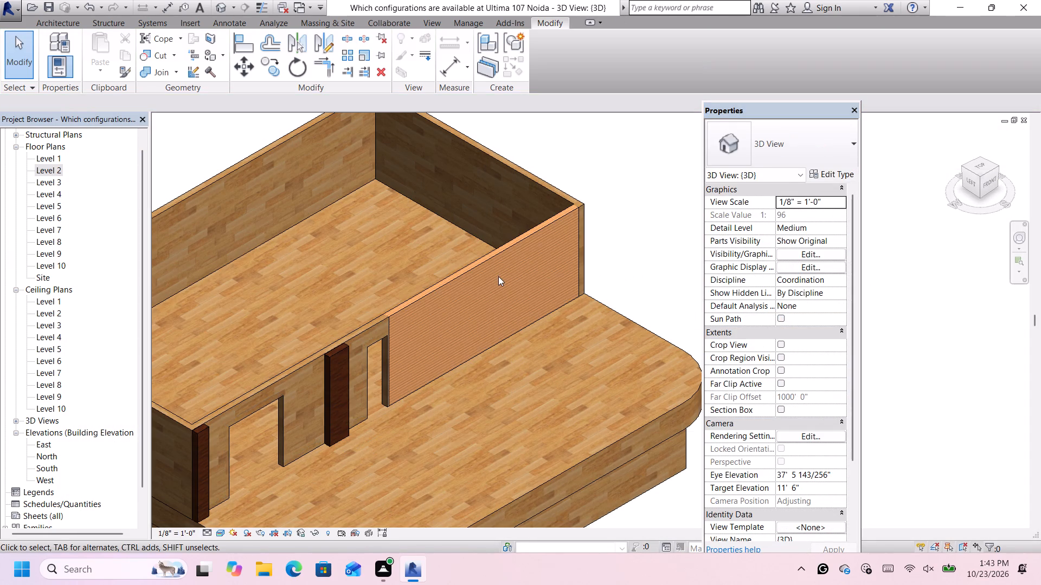
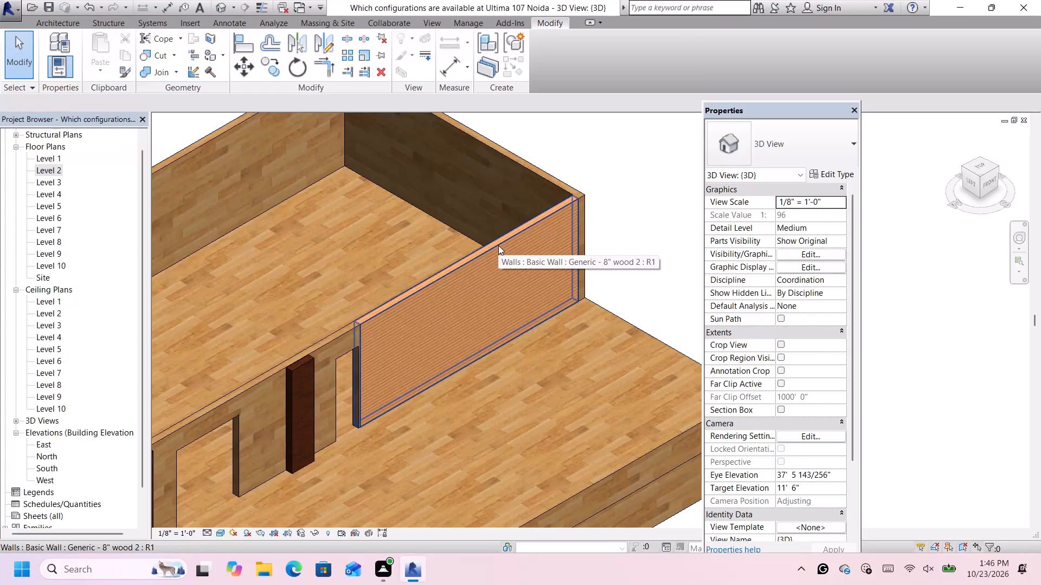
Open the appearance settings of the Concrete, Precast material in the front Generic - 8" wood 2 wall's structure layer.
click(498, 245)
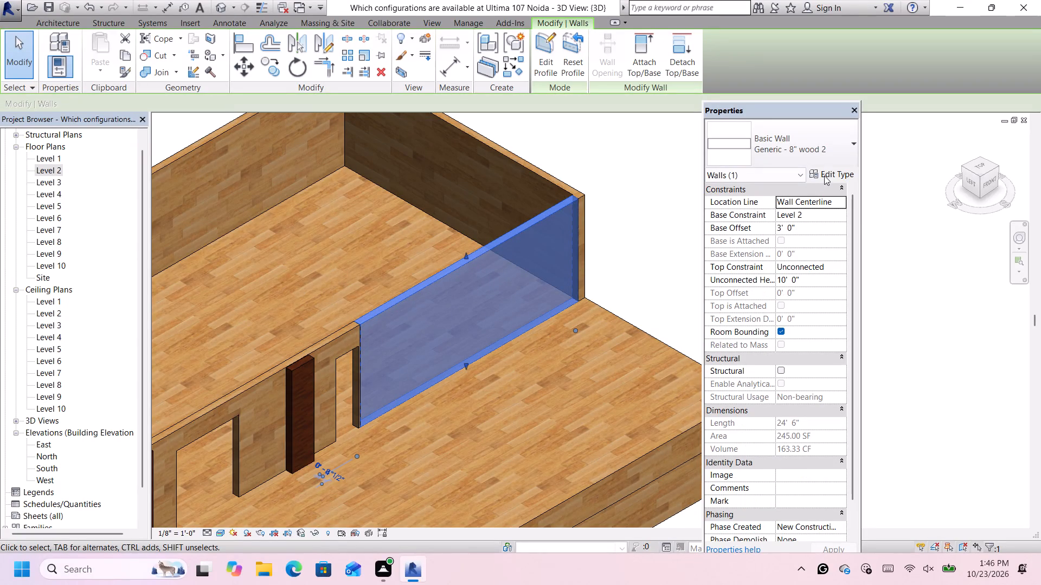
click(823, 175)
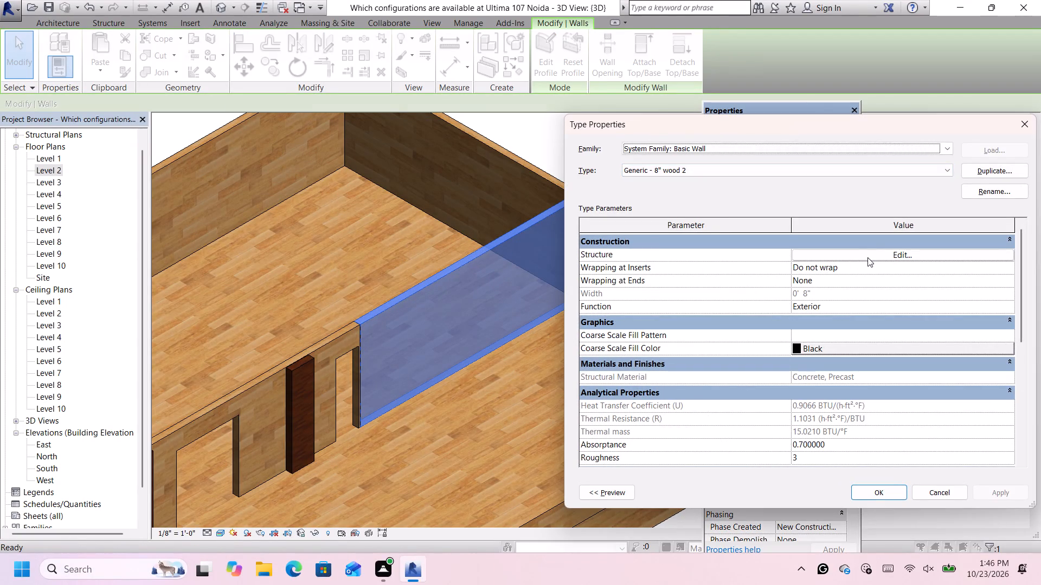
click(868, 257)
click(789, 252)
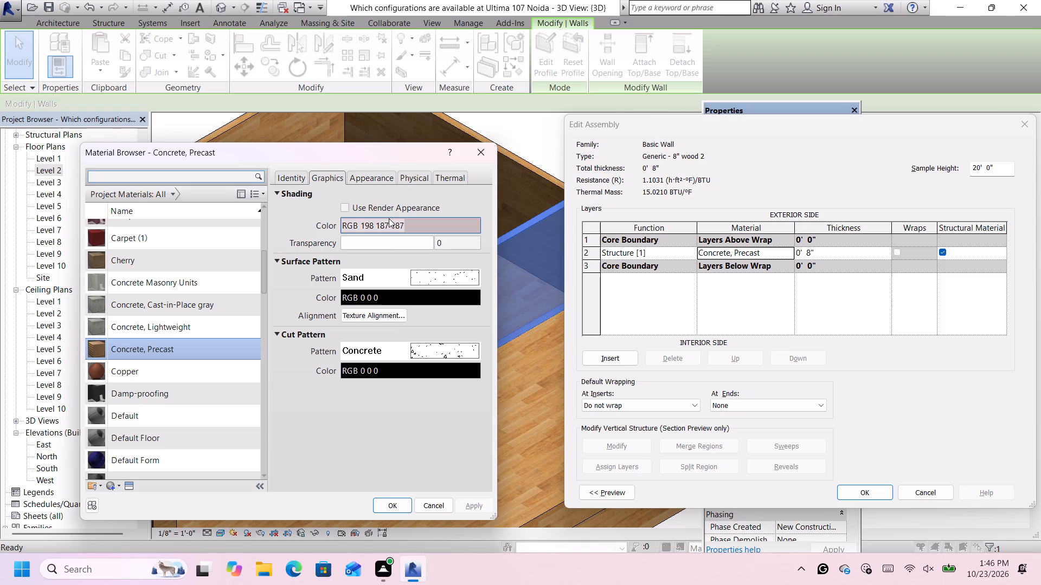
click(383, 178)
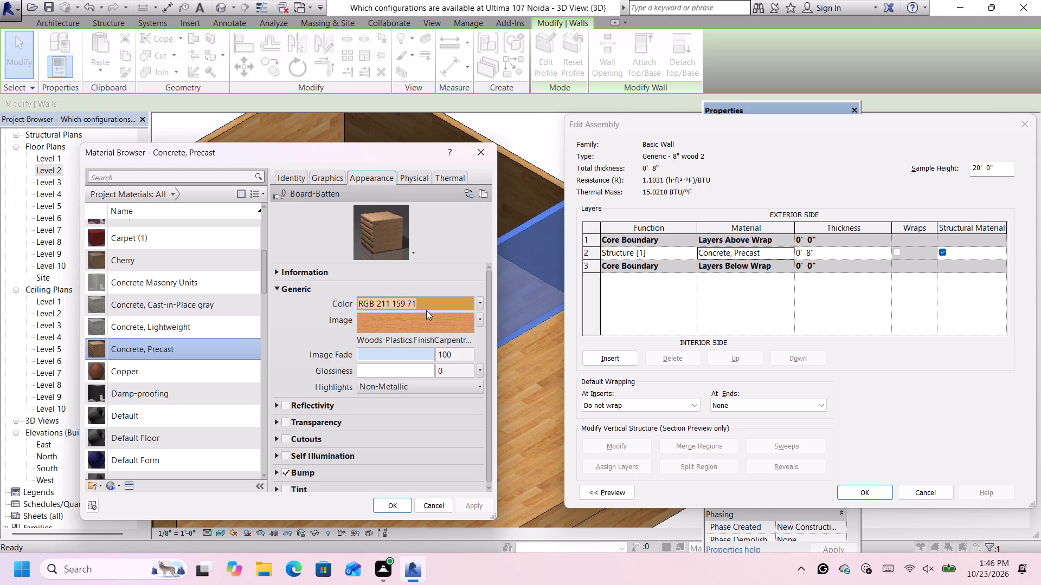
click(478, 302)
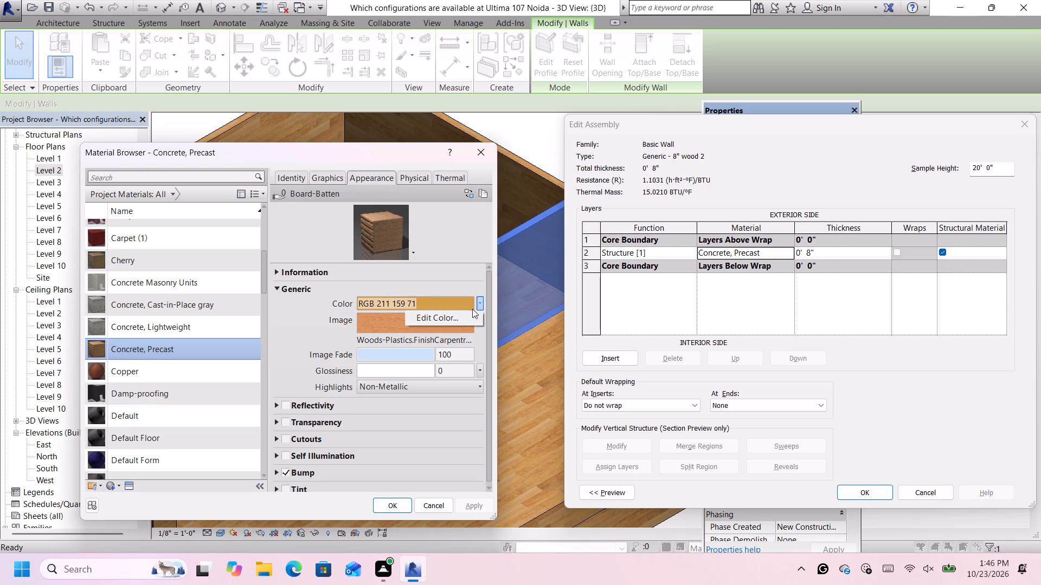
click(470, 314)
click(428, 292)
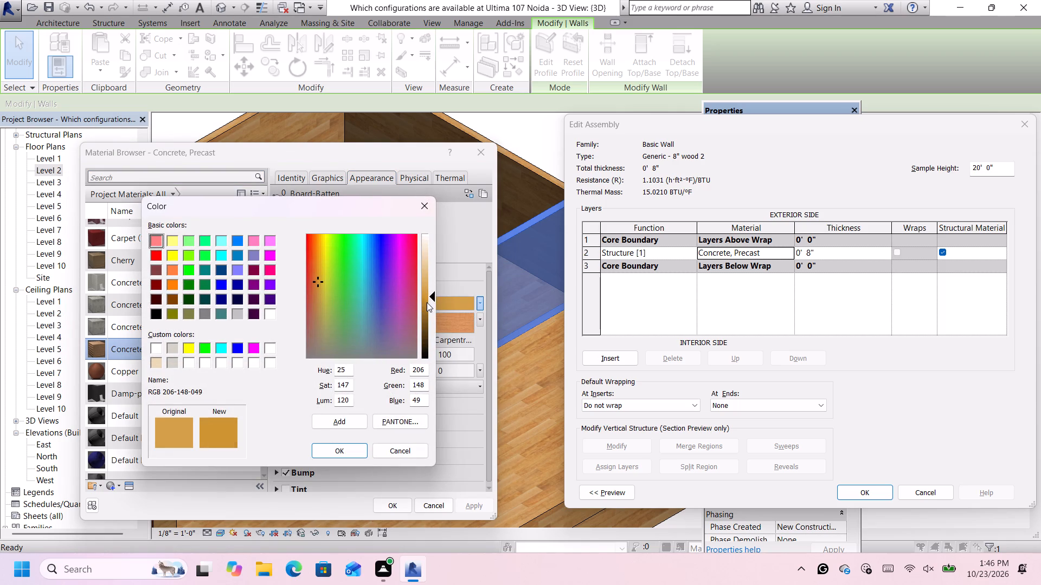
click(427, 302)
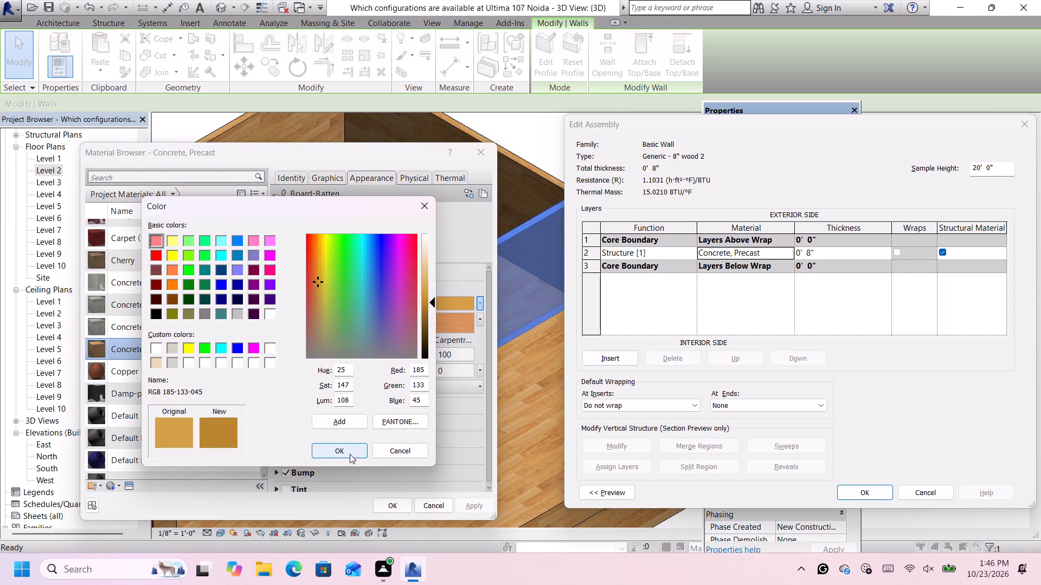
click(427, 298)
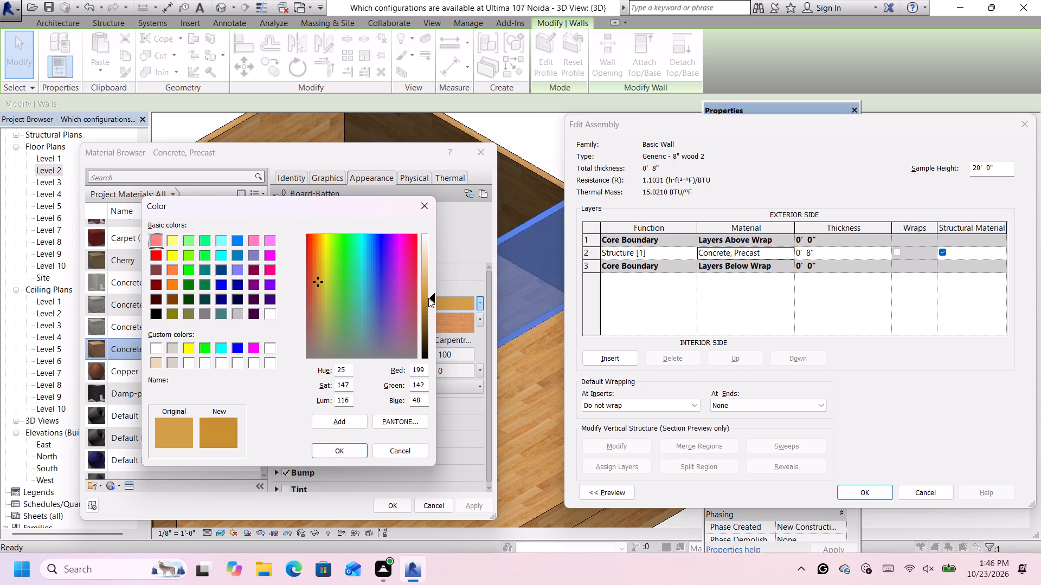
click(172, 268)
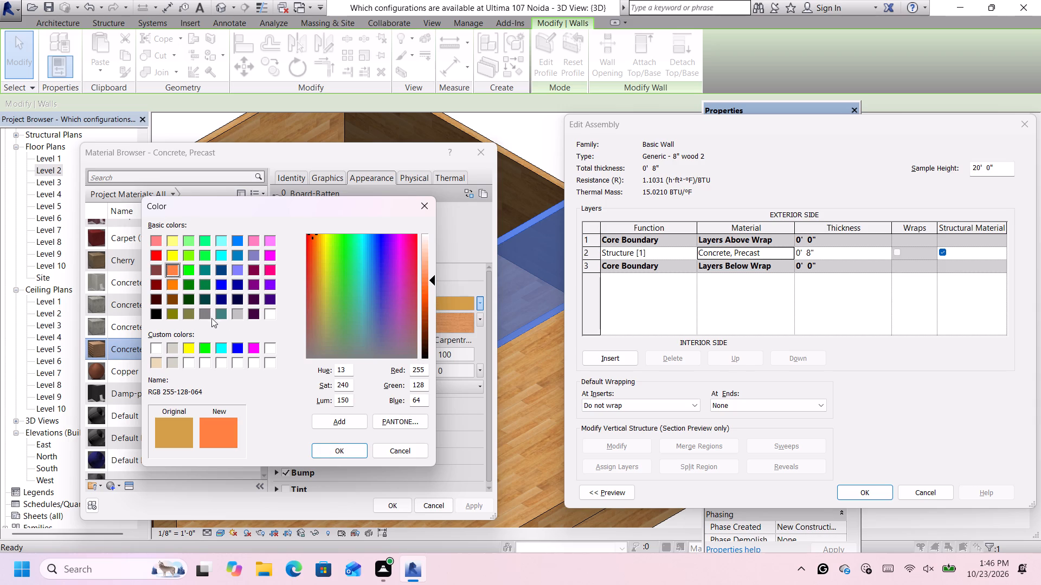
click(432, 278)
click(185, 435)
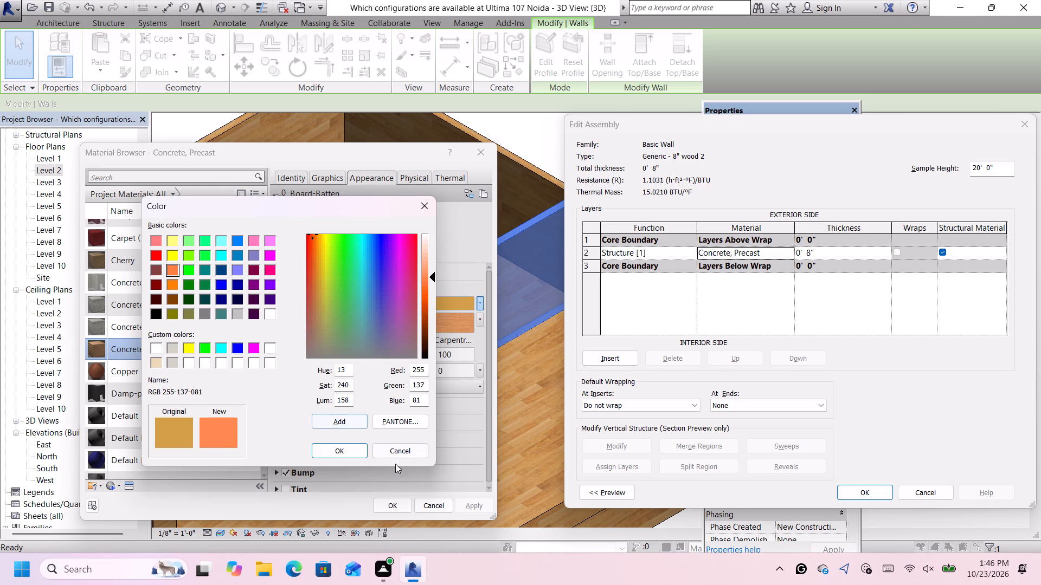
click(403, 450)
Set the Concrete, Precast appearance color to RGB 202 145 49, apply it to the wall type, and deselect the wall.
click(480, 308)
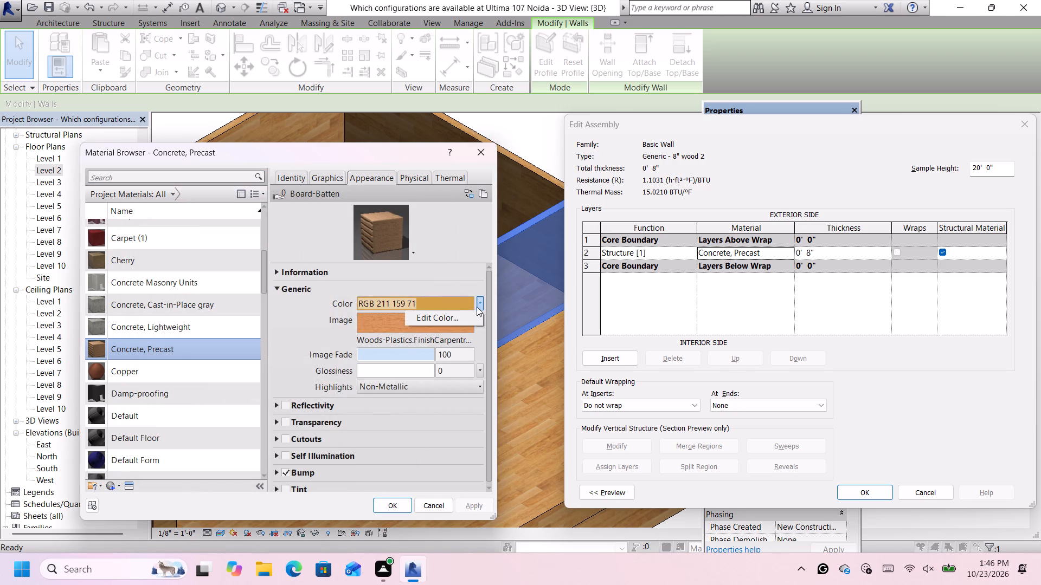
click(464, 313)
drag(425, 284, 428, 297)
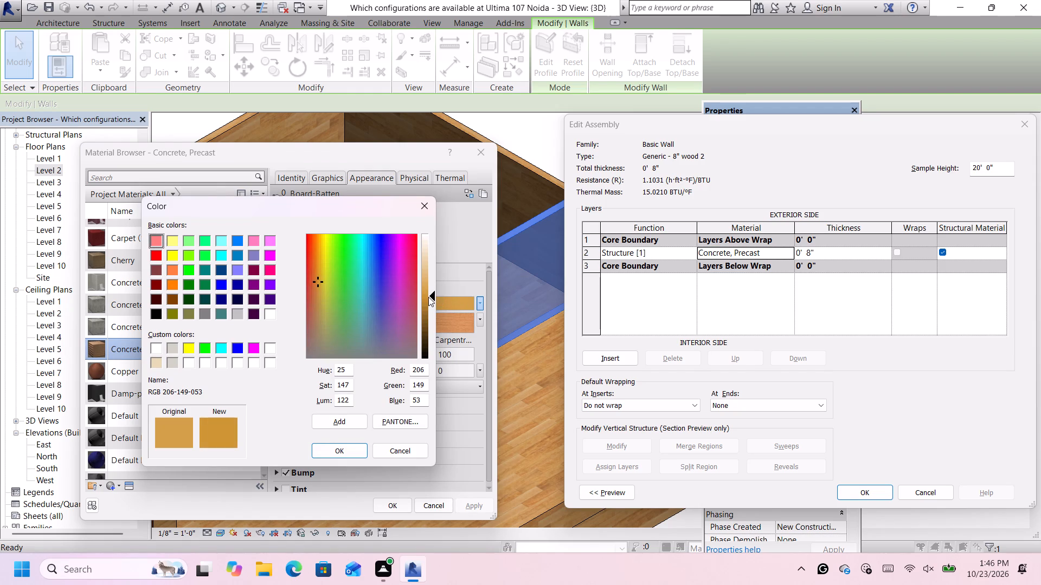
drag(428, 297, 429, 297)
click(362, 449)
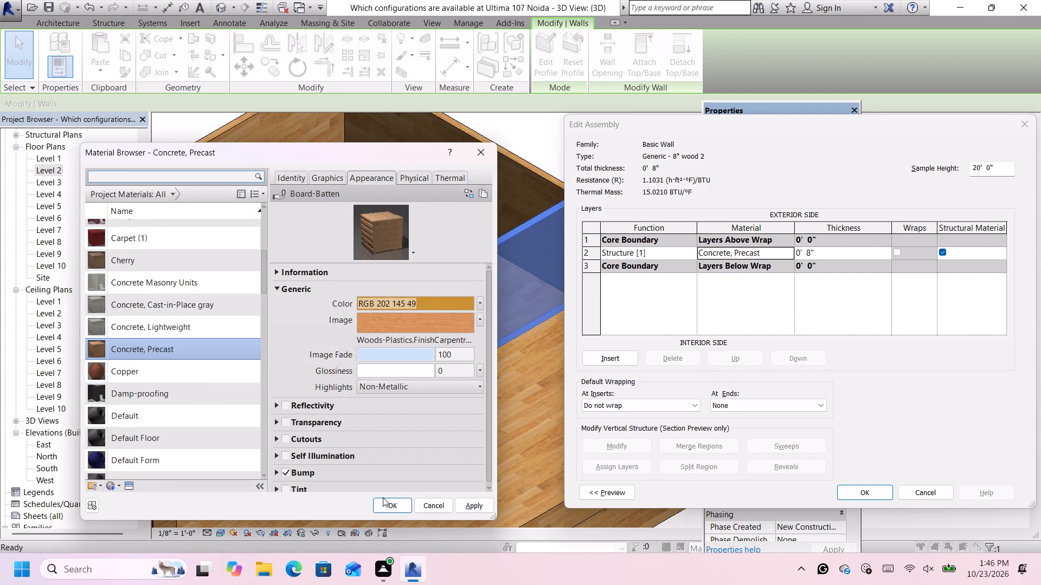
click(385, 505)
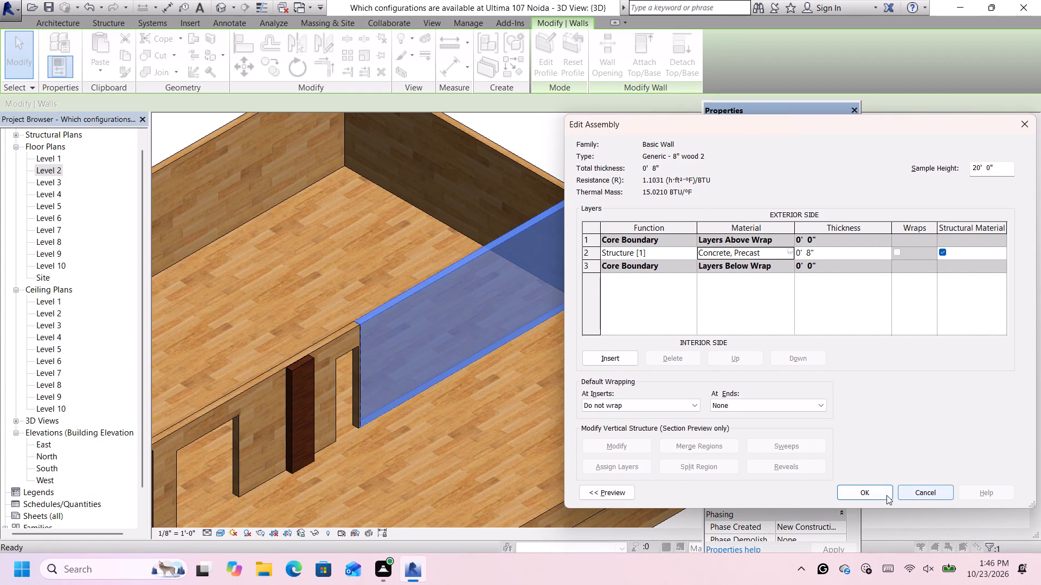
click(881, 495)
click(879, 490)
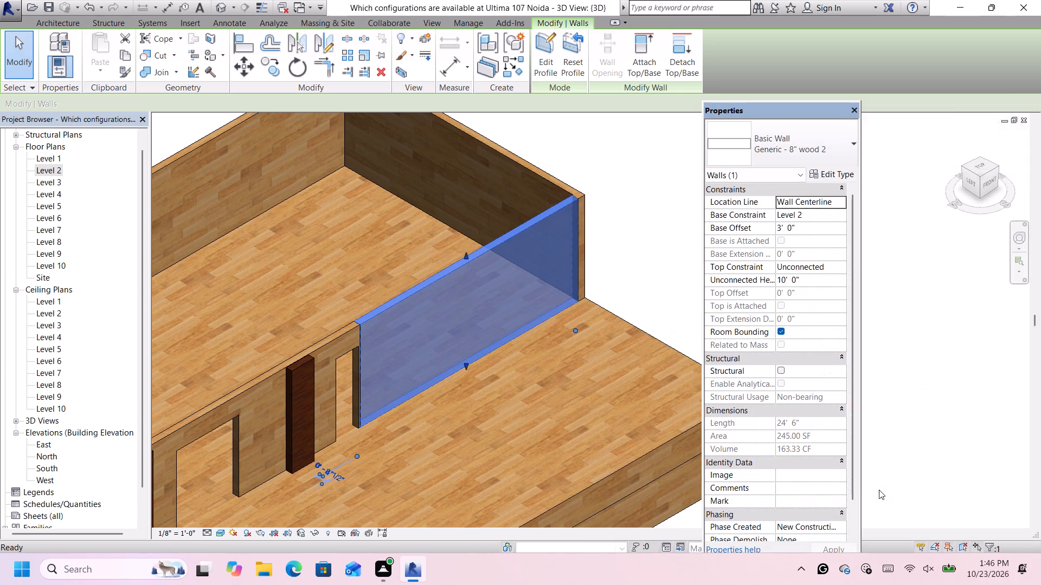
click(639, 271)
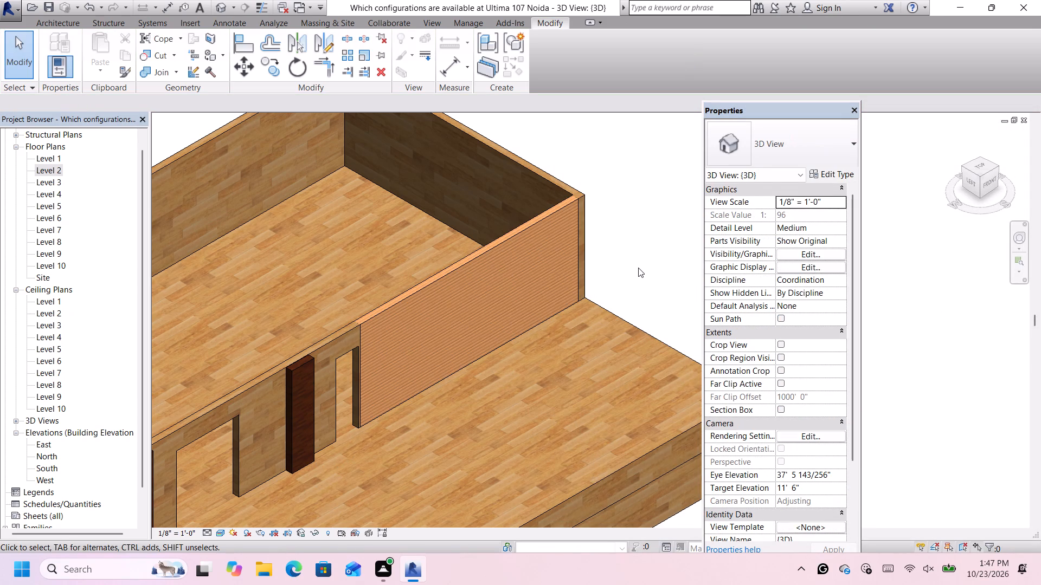
Reopen the Concrete, Precast material's appearance settings from the structure of the Generic - 8" wood 2 wall beside the door opening.
scroll(631, 271, down, 1)
scroll(561, 237, up, 1)
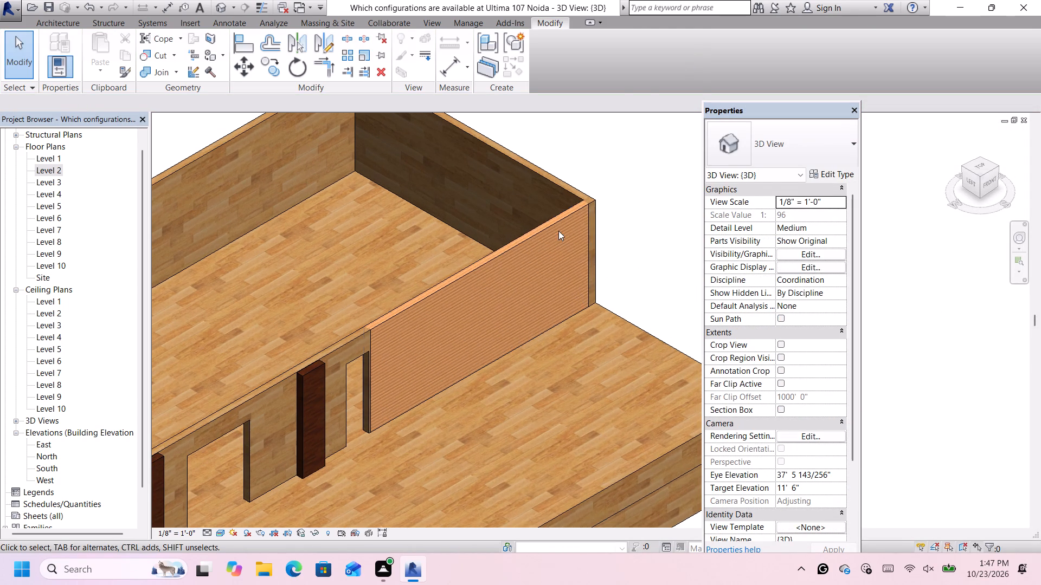
click(558, 224)
click(826, 173)
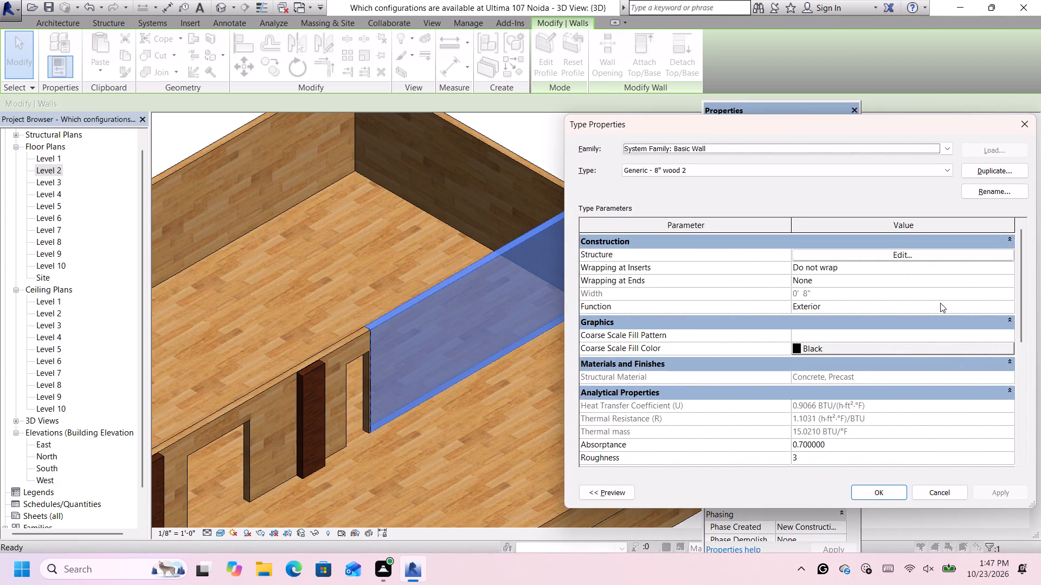
click(932, 257)
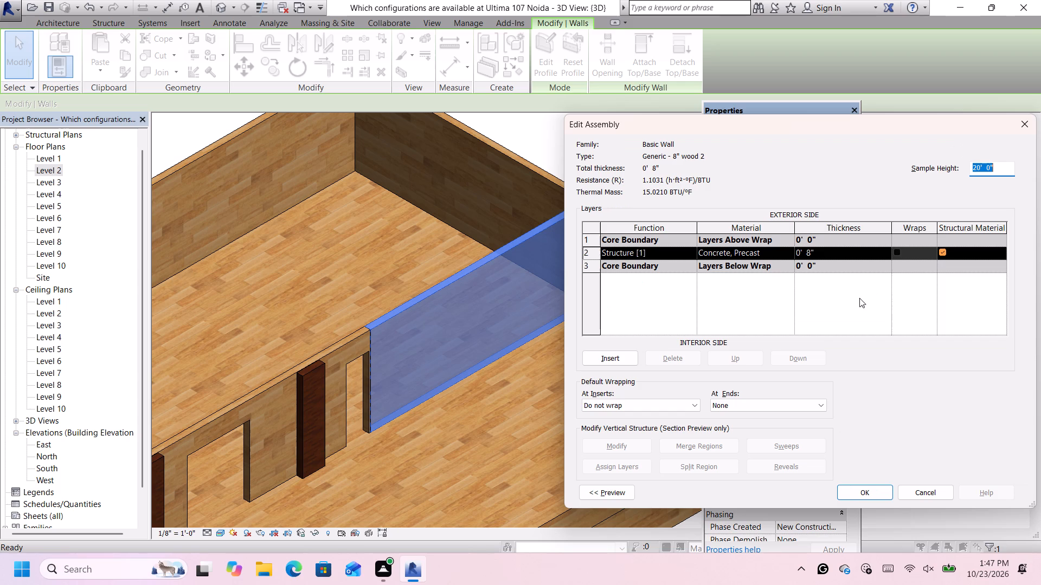
click(791, 250)
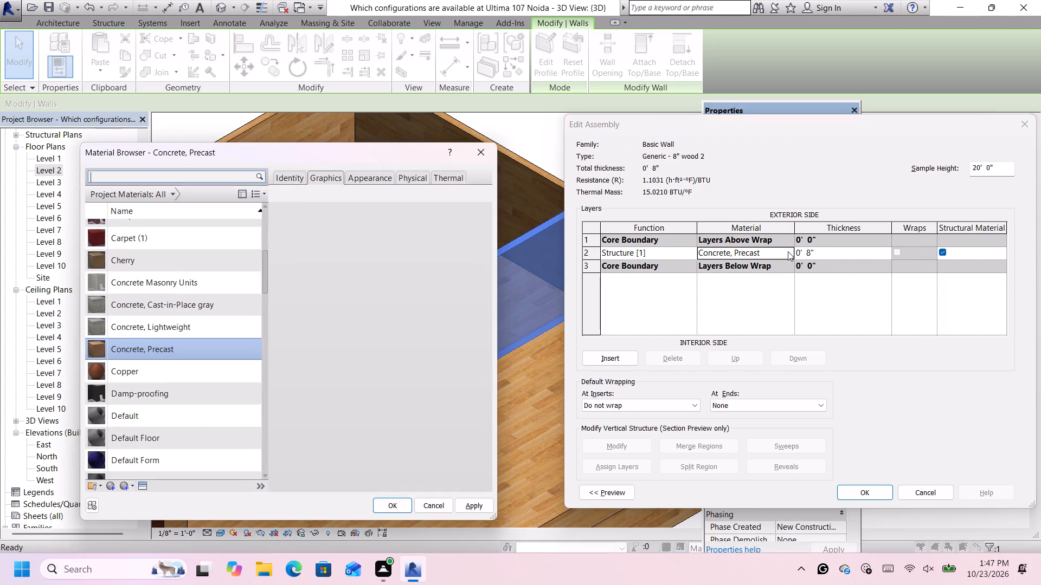
click(374, 171)
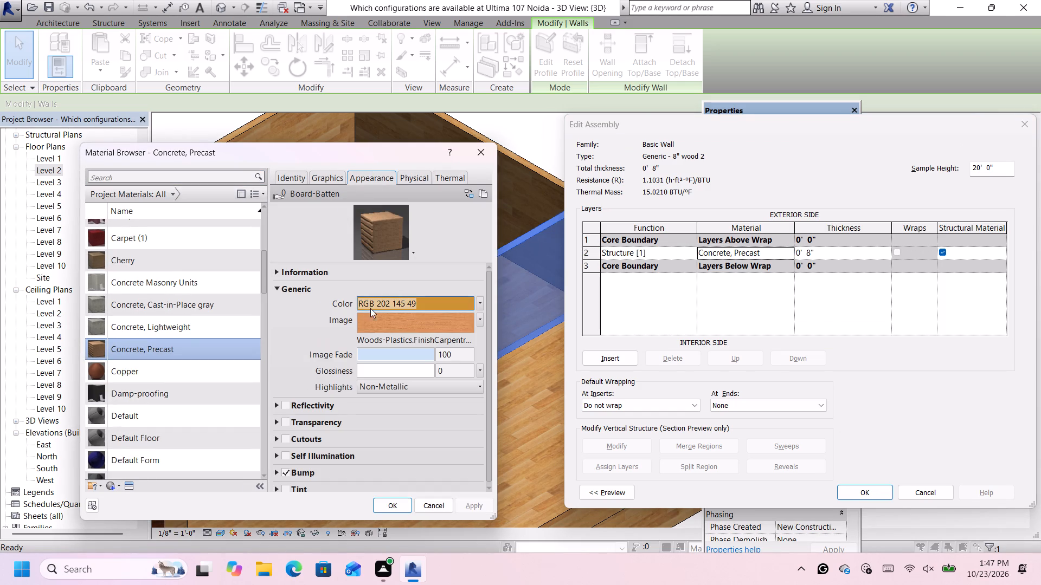
Set the Concrete, Precast appearance color to orange RGB 255 149 43, accept the wall type changes, and deselect the wall.
click(481, 301)
click(471, 317)
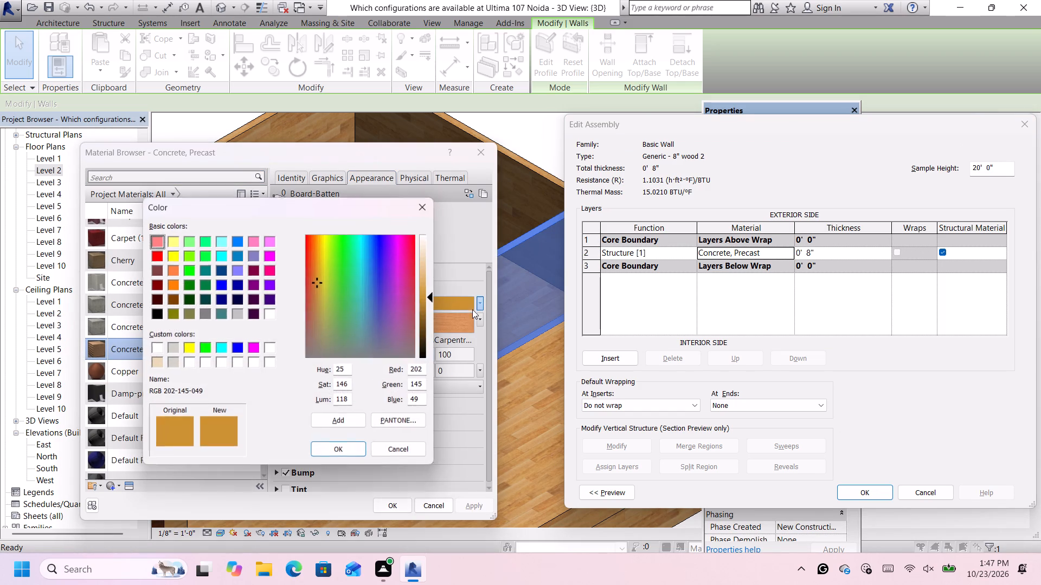
click(424, 305)
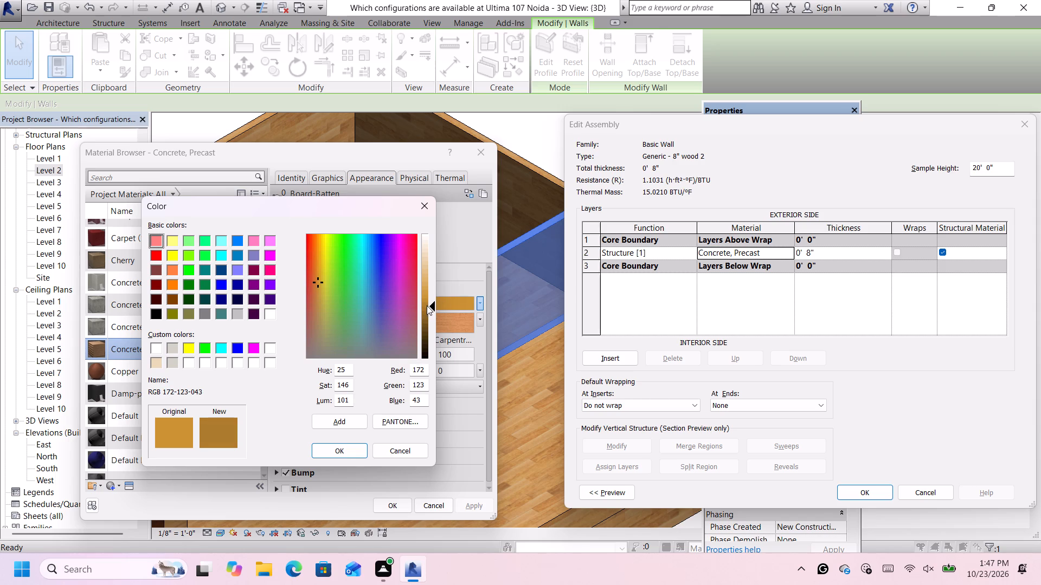
click(427, 305)
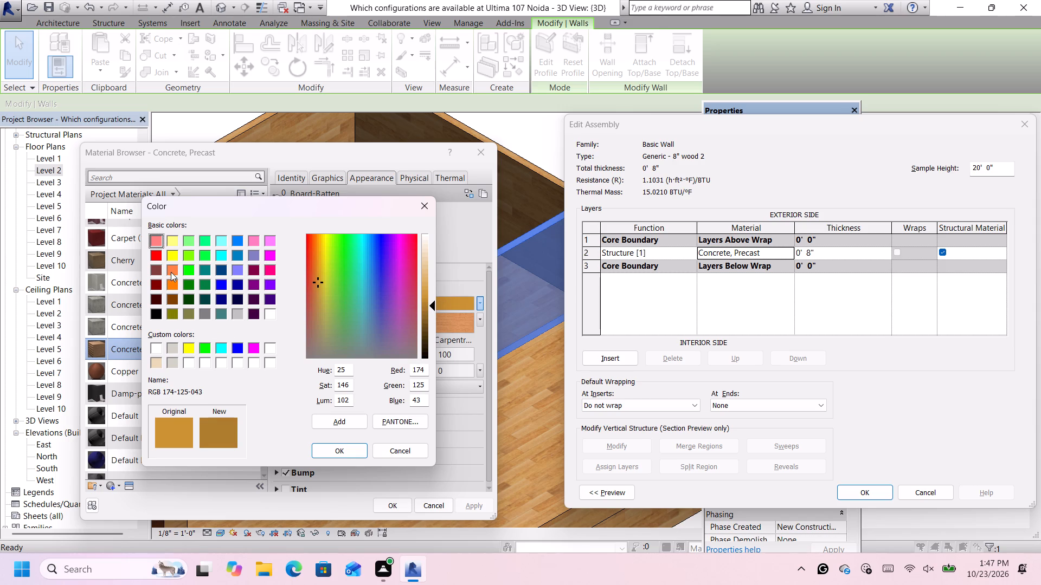
click(171, 272)
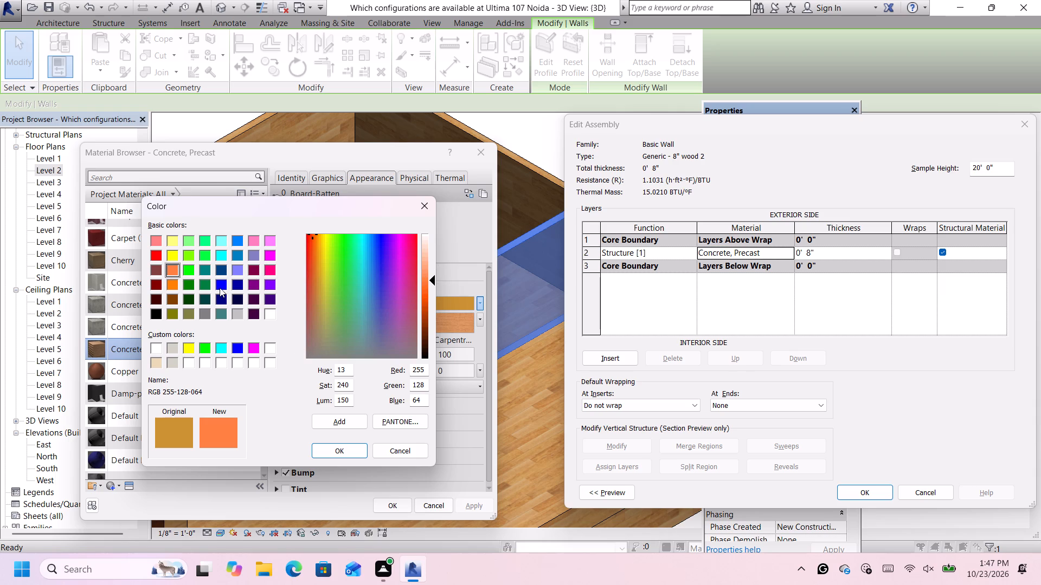
click(171, 283)
click(434, 290)
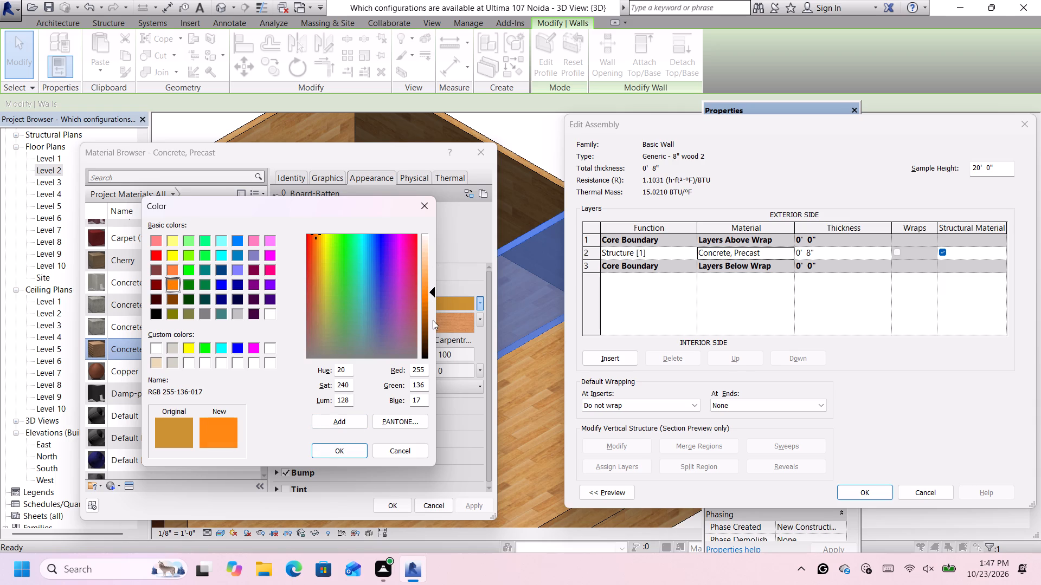
drag(431, 291, 430, 286)
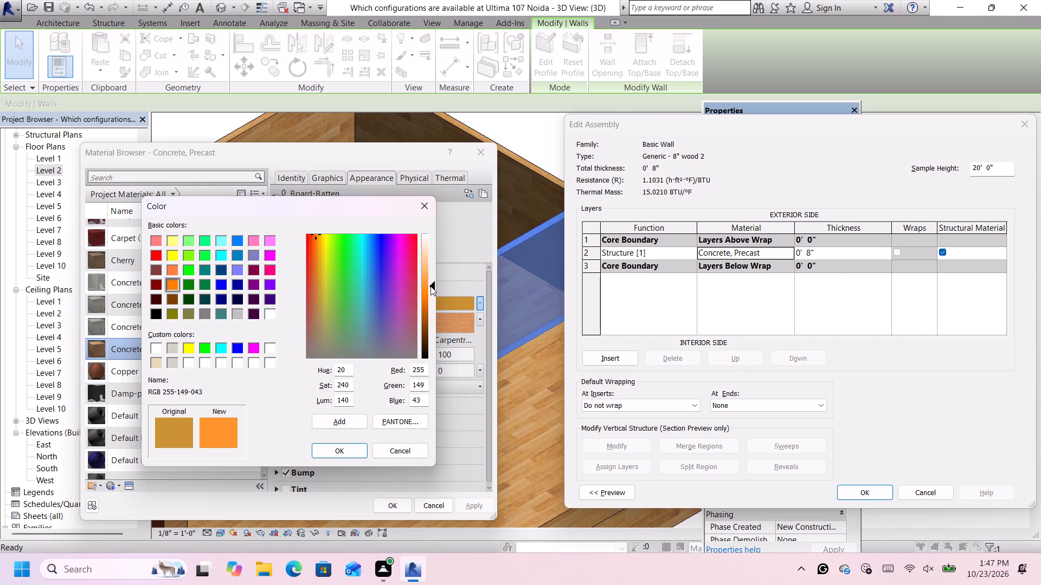
drag(430, 286, 430, 286)
click(345, 446)
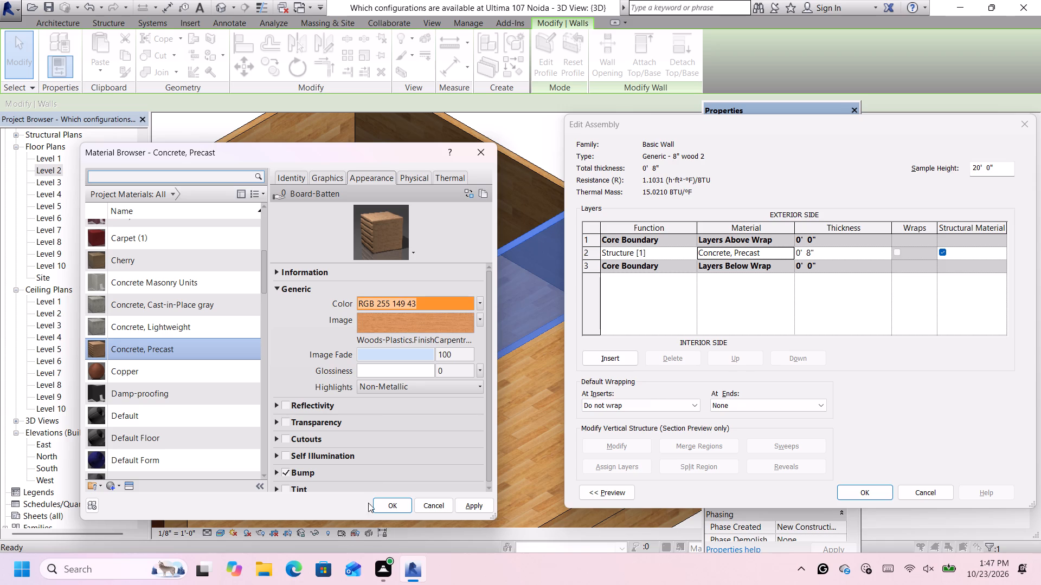
click(382, 504)
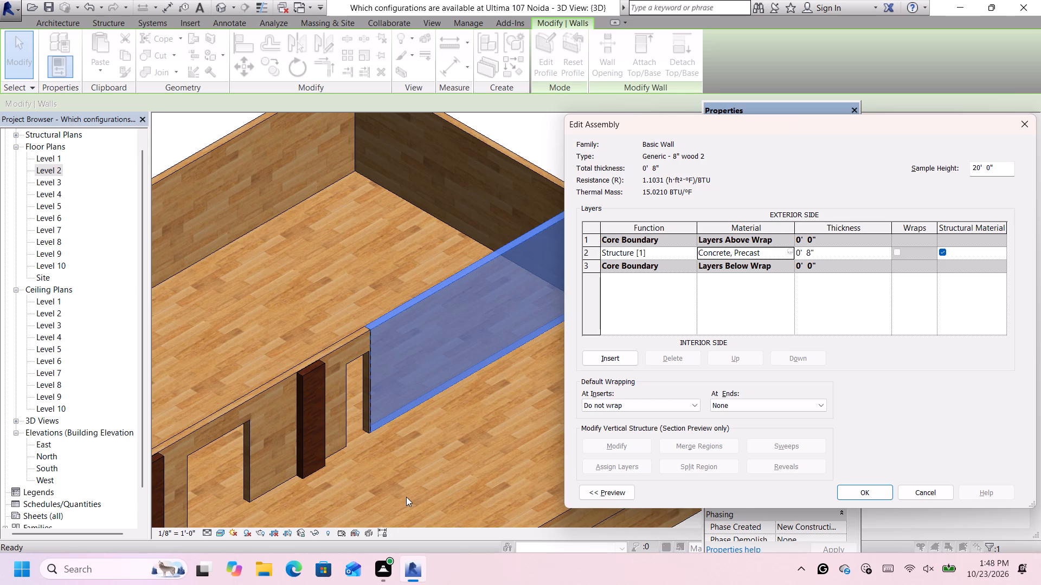
scroll(389, 452, down, 5)
click(849, 489)
click(885, 490)
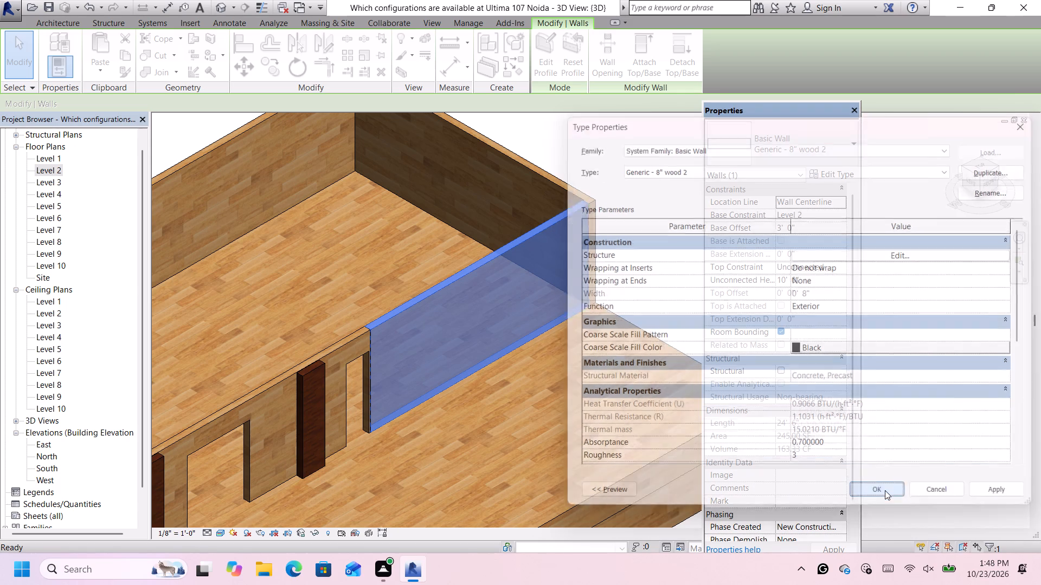
click(627, 259)
Open the texture image of the Concrete, Precast appearance from the structure of the front Generic - 8" wood 2 wall.
scroll(519, 328, down, 2)
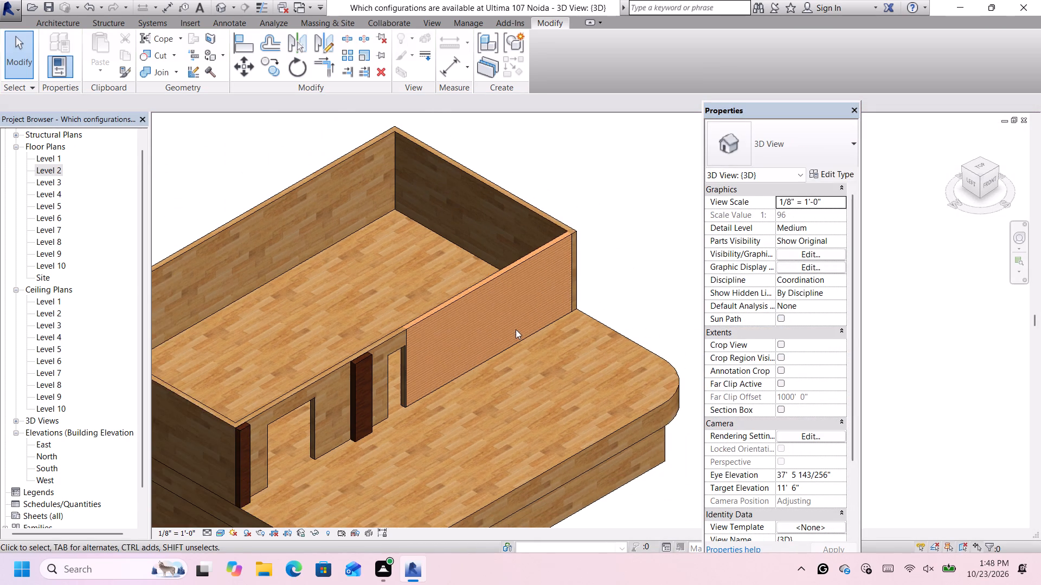
scroll(516, 332, down, 1)
scroll(538, 283, down, 2)
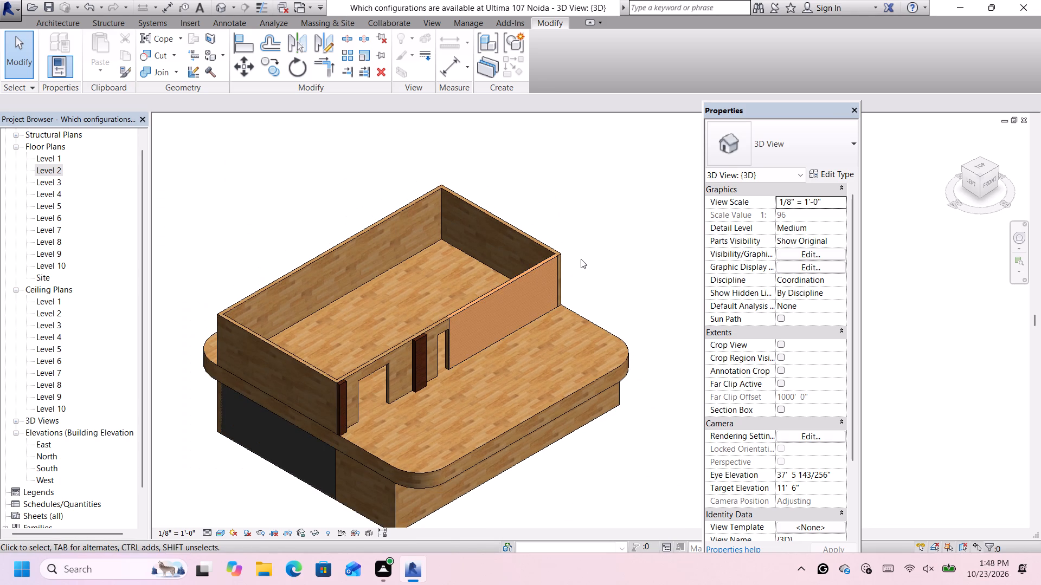
click(526, 272)
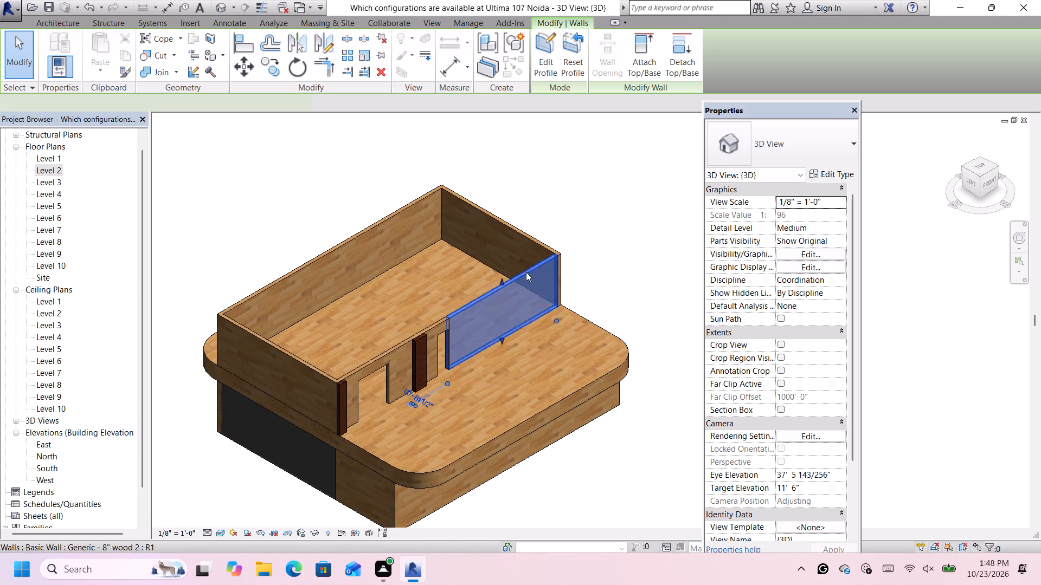
scroll(552, 302, up, 8)
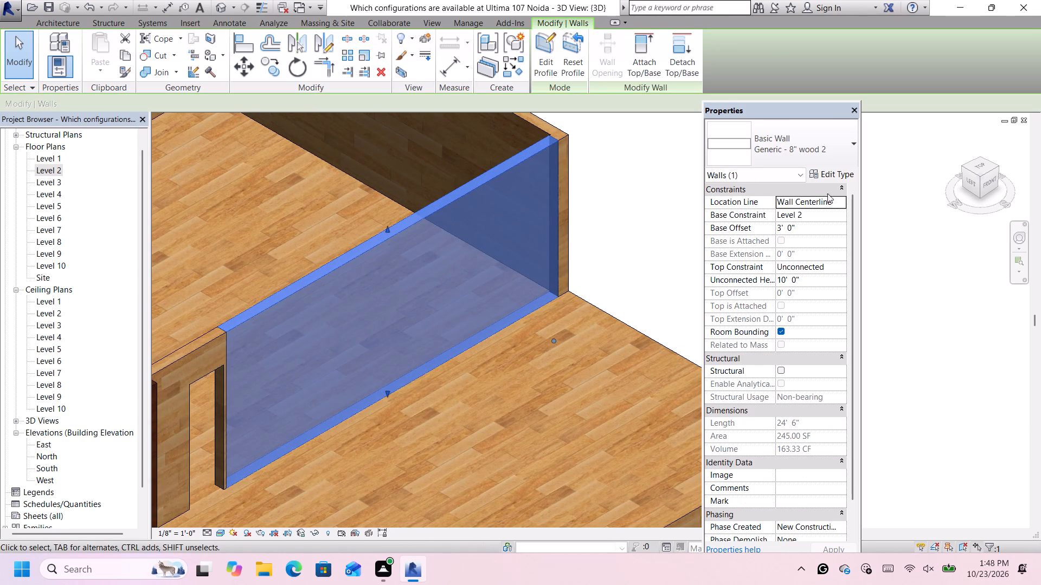
click(833, 174)
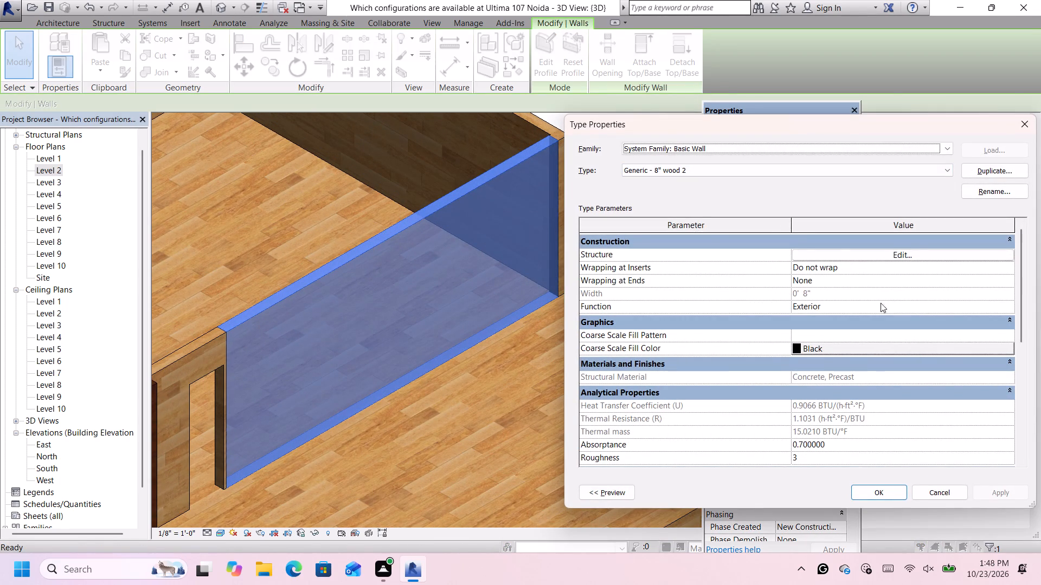
click(895, 252)
click(788, 253)
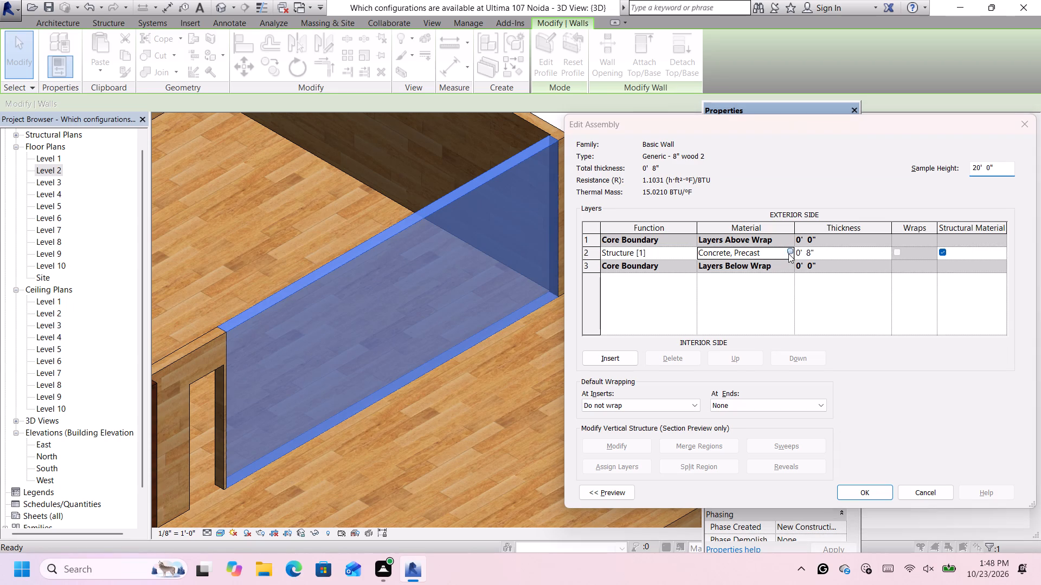
click(370, 183)
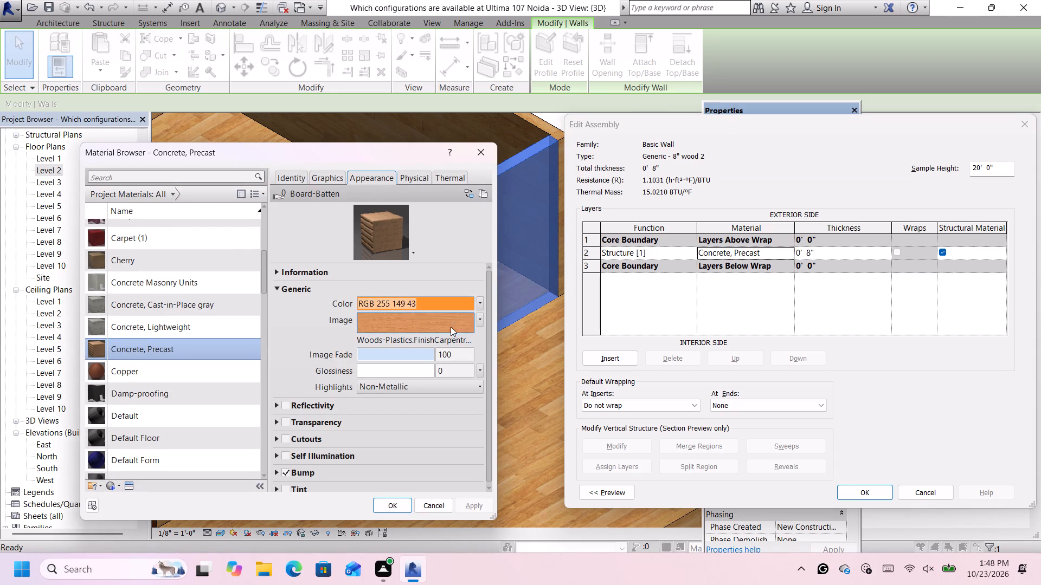
click(458, 319)
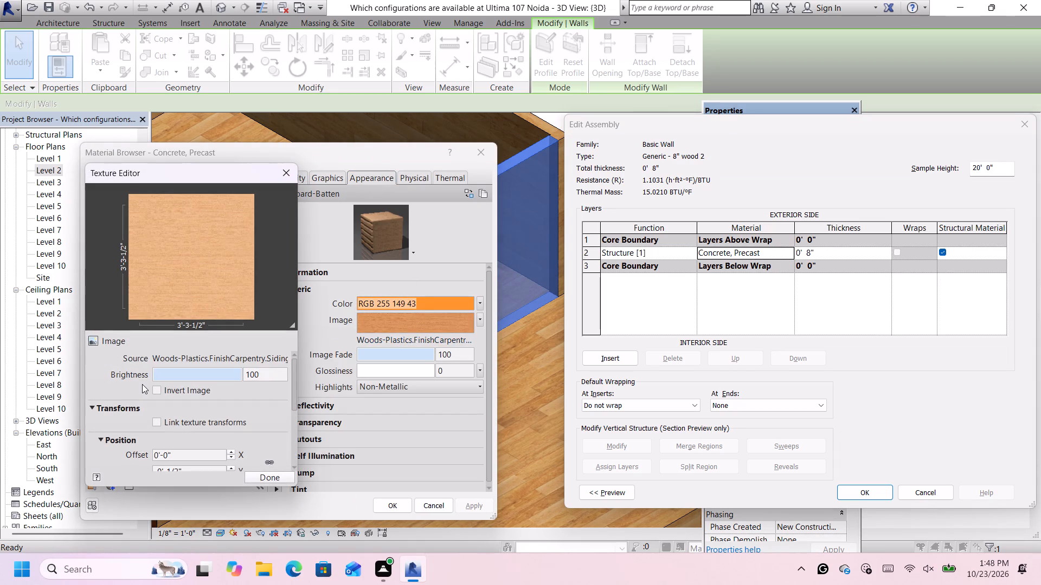
Set the wood texture's brightness to 80, accept the material and wall type changes, and deselect the wall.
scroll(142, 385, down, 5)
scroll(122, 420, up, 2)
scroll(166, 401, up, 1)
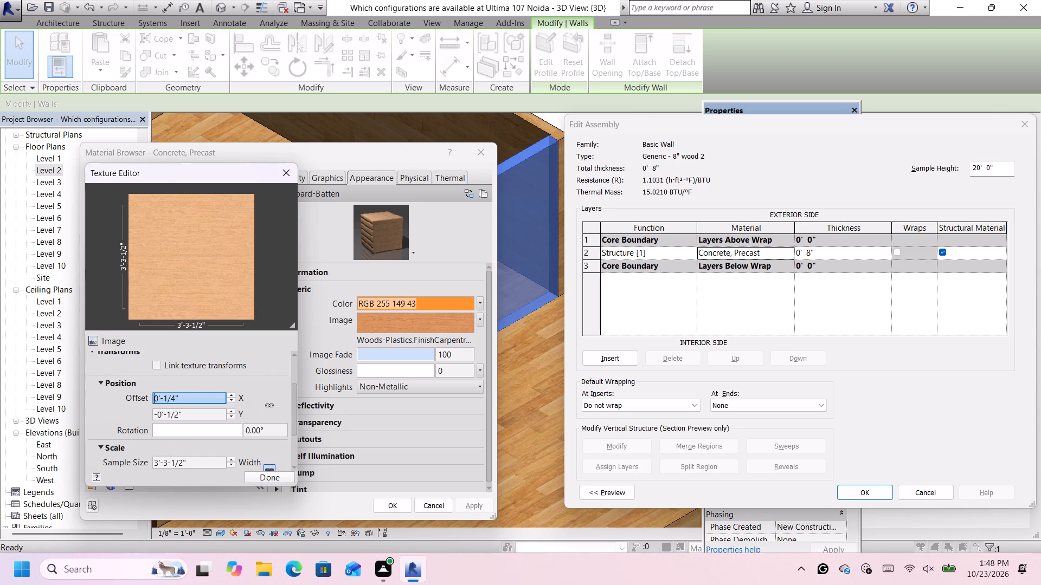
scroll(175, 399, up, 2)
scroll(260, 373, up, 3)
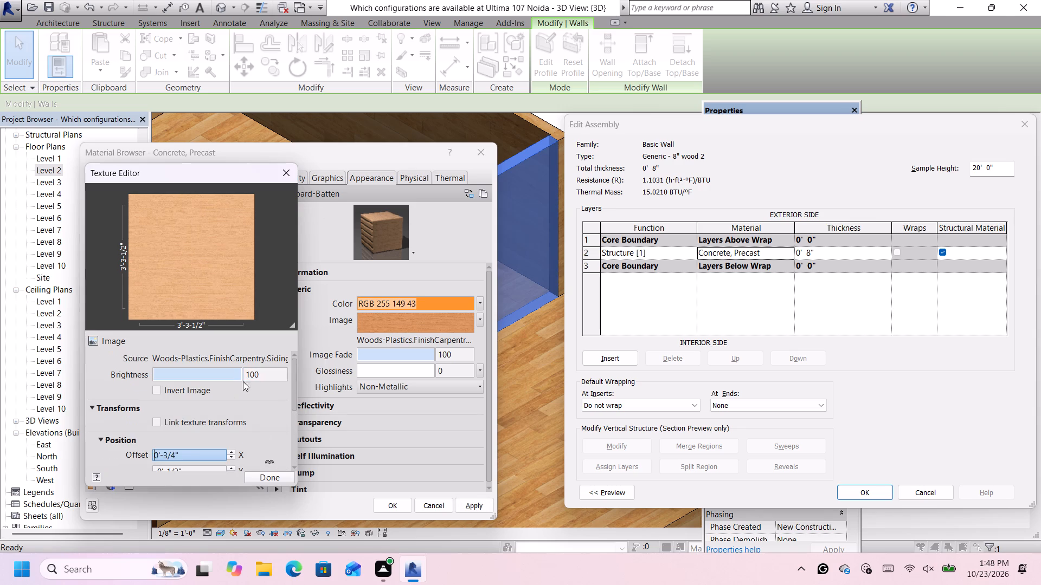
click(240, 377)
drag(235, 377, 218, 378)
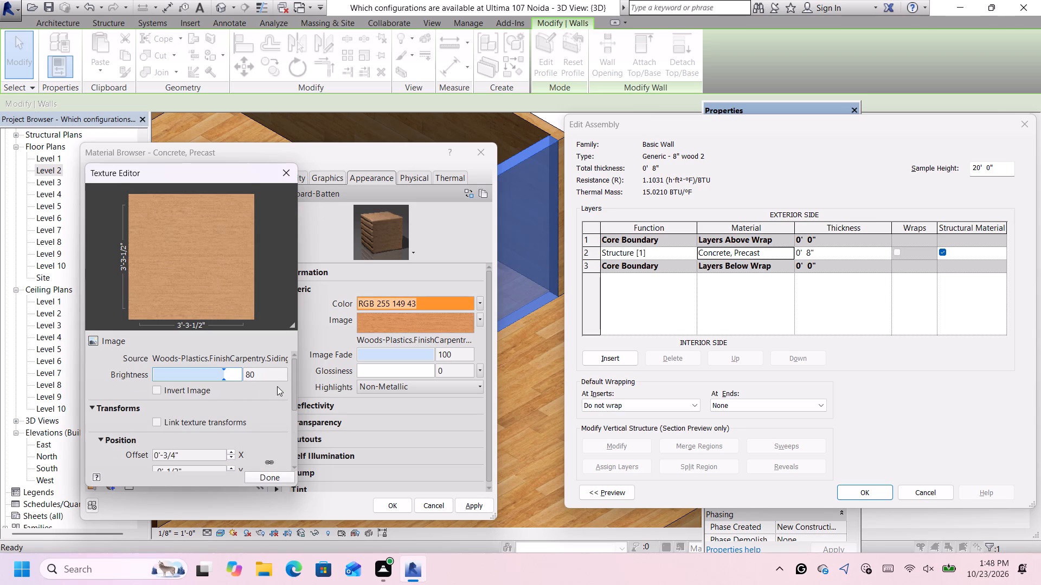
click(387, 503)
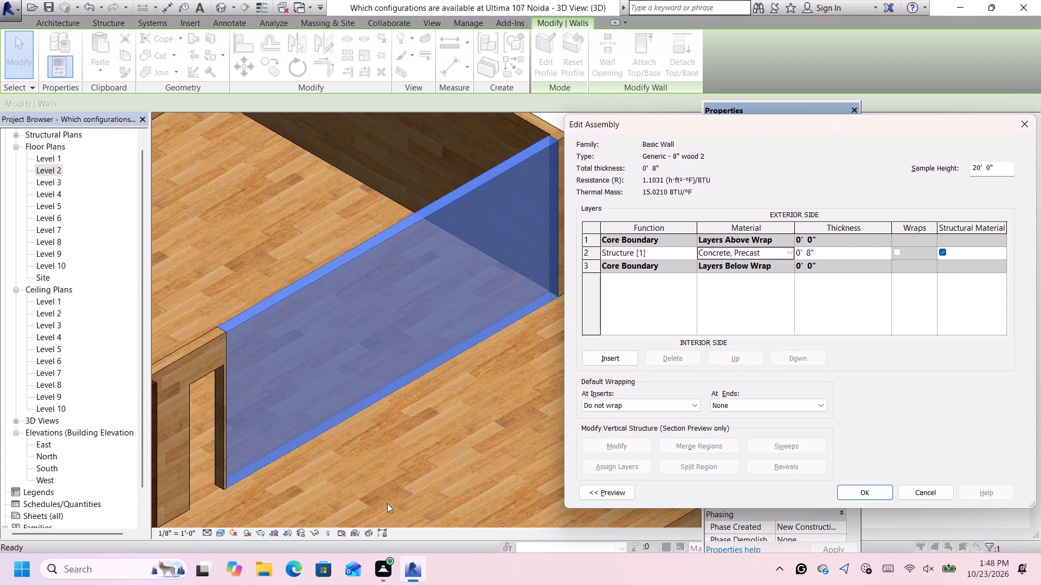
click(875, 490)
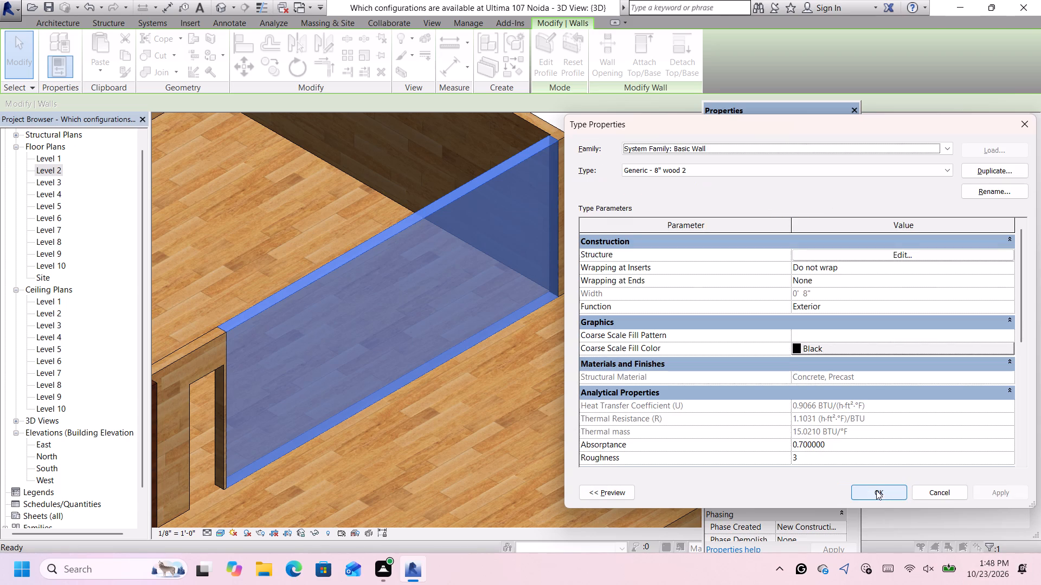
click(872, 488)
click(599, 235)
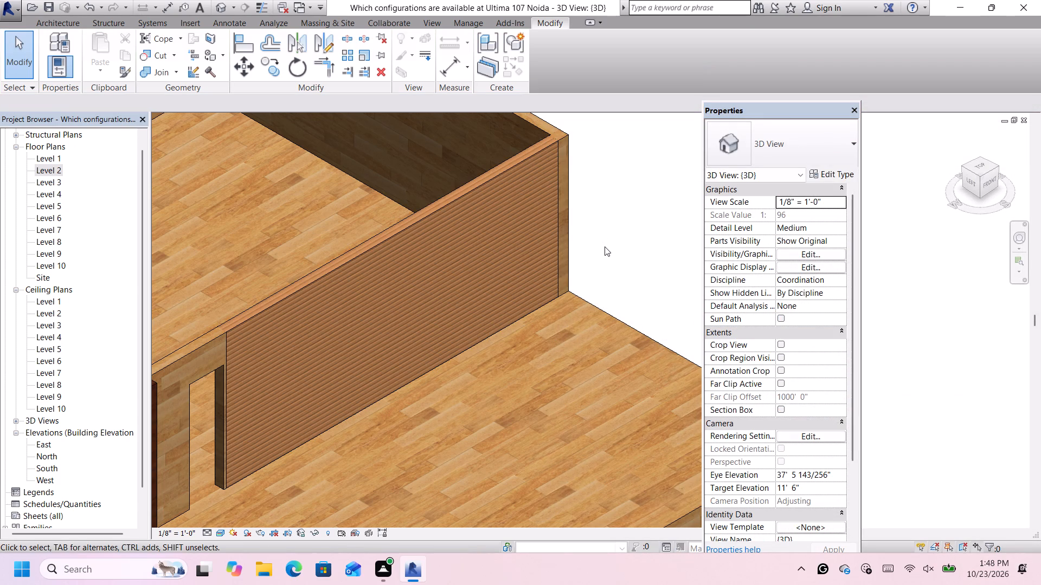
click(600, 250)
In the front view, open the profile sketch of the Level 2 Generic - 8" wood wall with the door openings.
scroll(599, 252, down, 9)
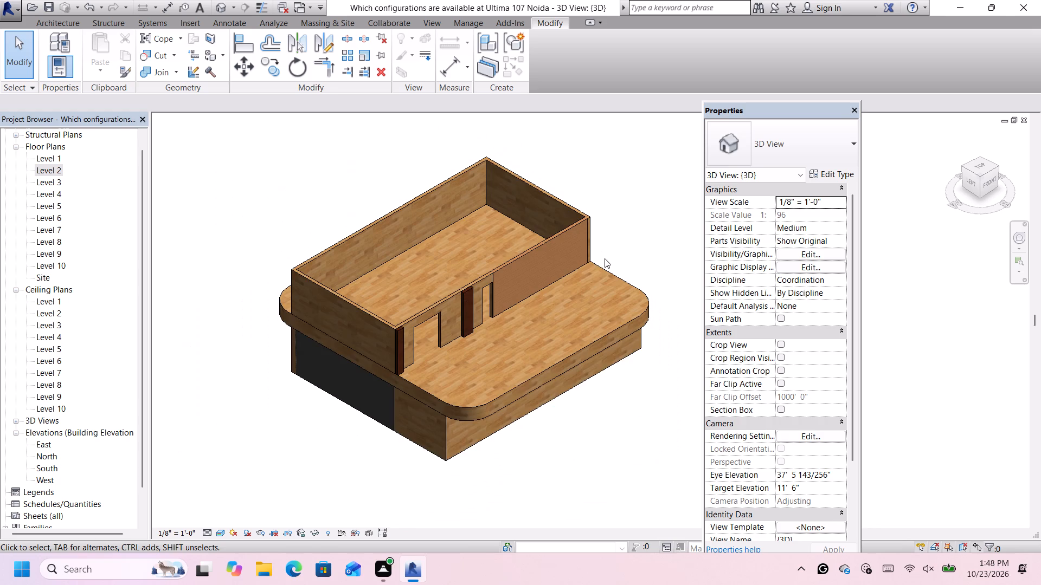
scroll(606, 259, up, 2)
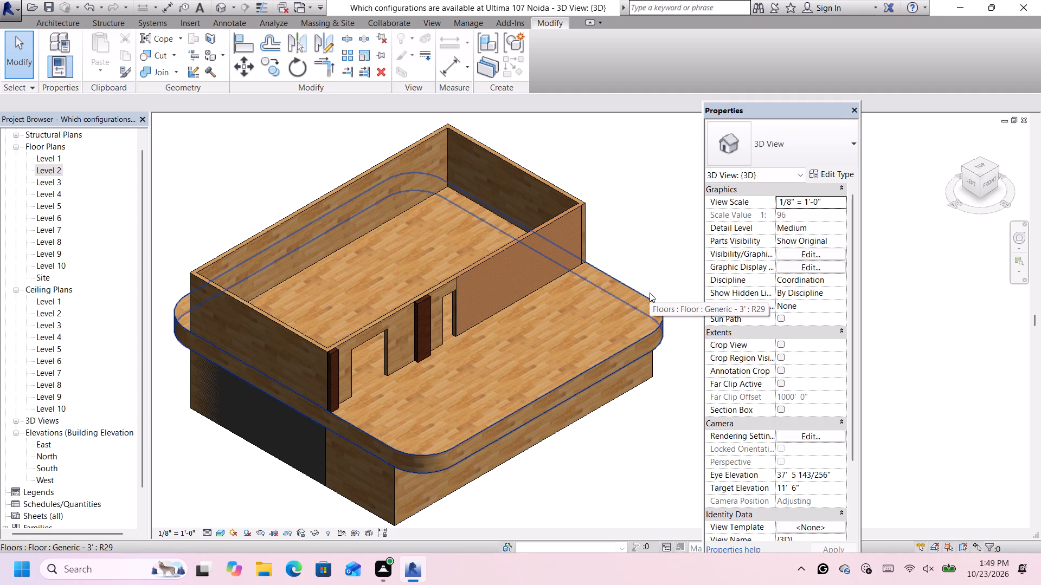
scroll(607, 292, down, 2)
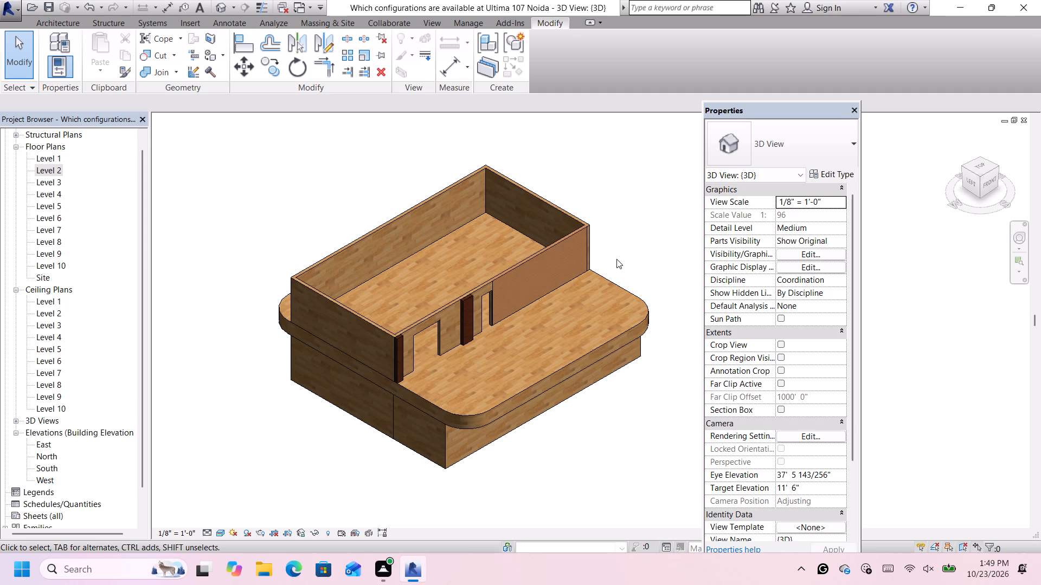
click(988, 180)
scroll(573, 226, up, 3)
scroll(578, 243, down, 6)
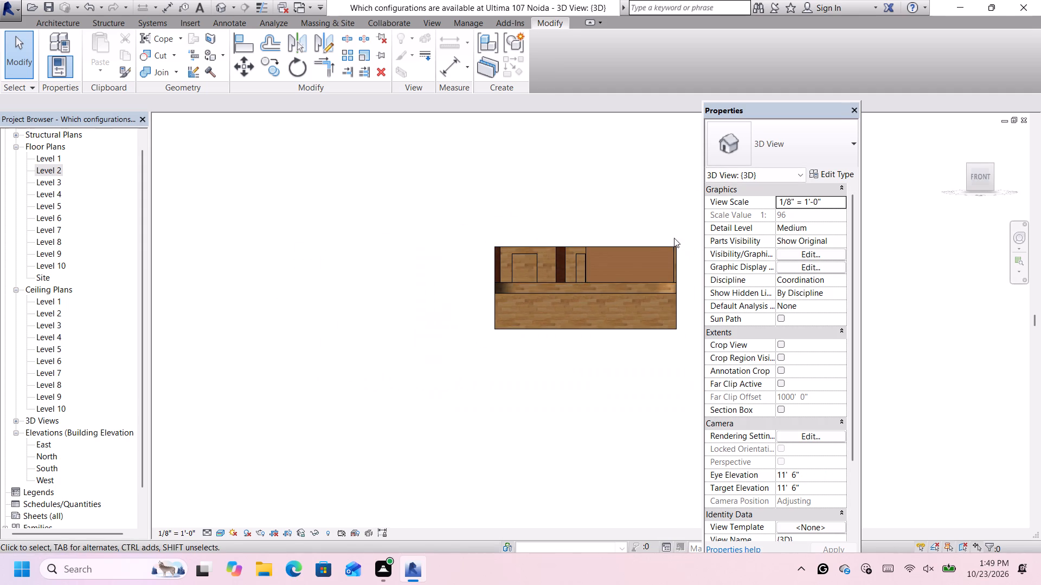
scroll(693, 227, up, 2)
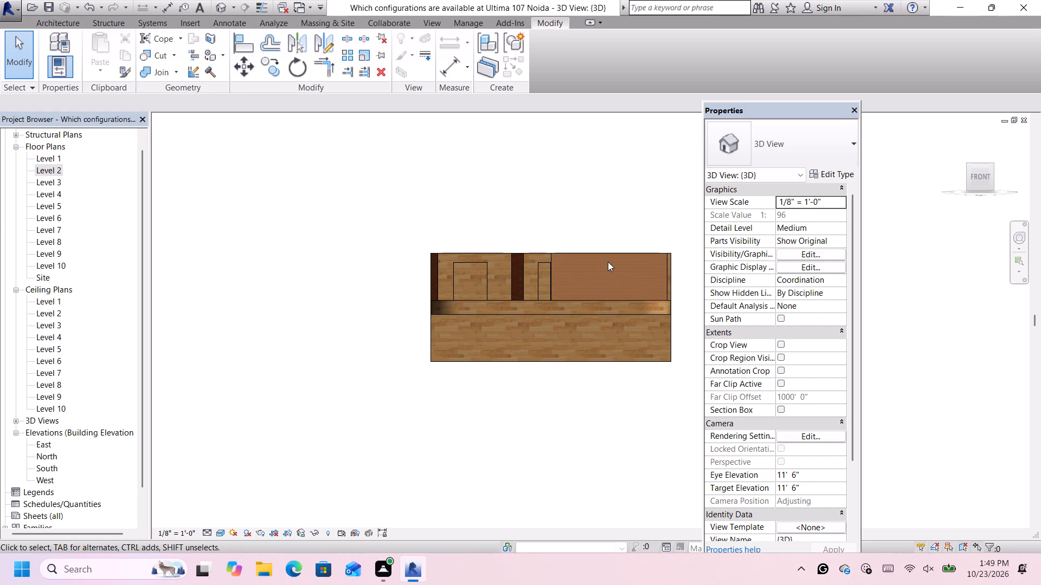
scroll(607, 261, up, 1)
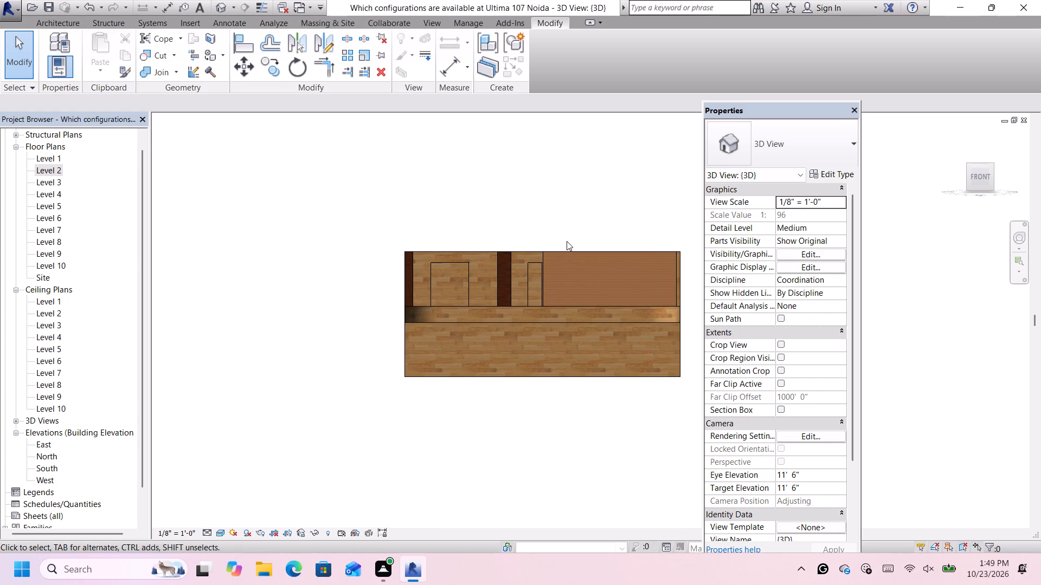
click(568, 241)
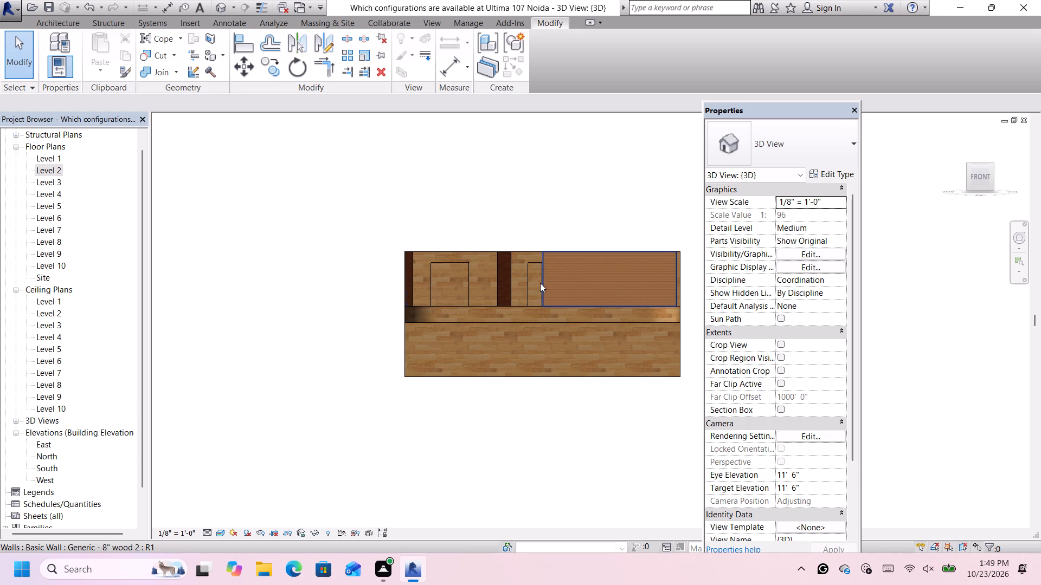
scroll(540, 266, up, 5)
double_click(538, 261)
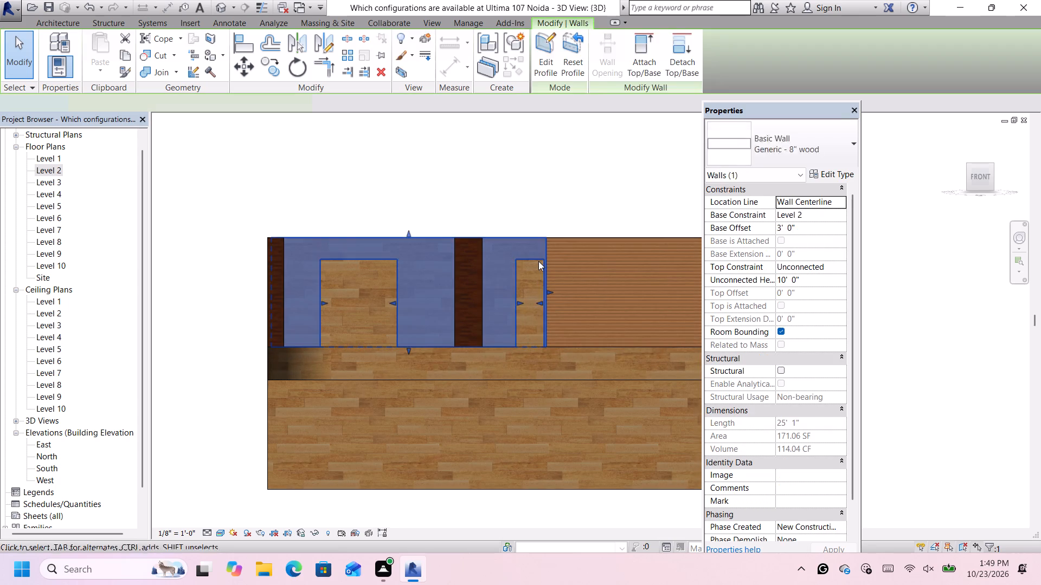
Nudge the narrower door opening's outer vertical line onto the wall's end edge beside the Generic - 8" wood 2 wall.
scroll(547, 279, up, 7)
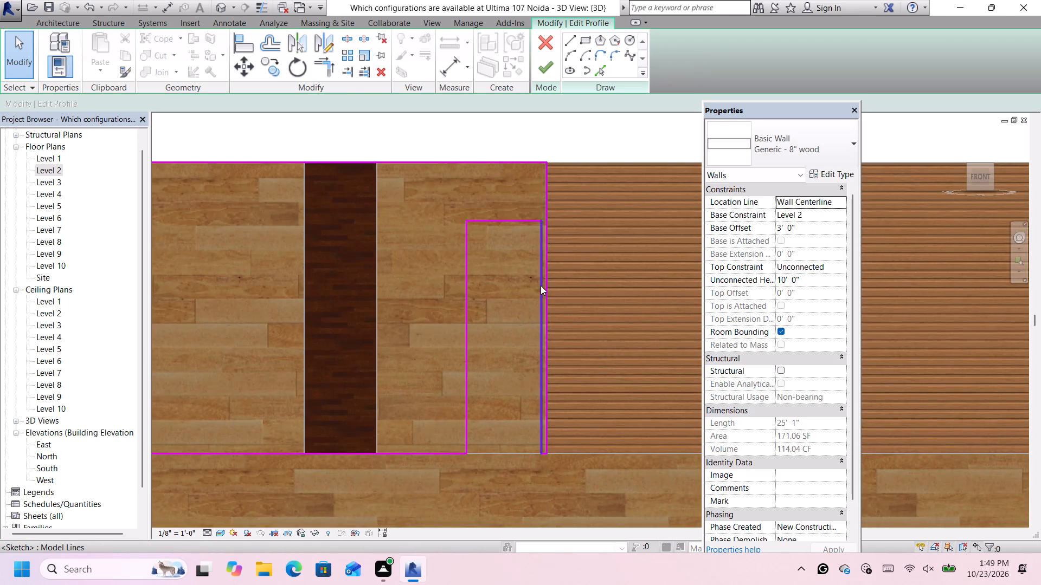
click(541, 285)
key(Right)
key(Right)
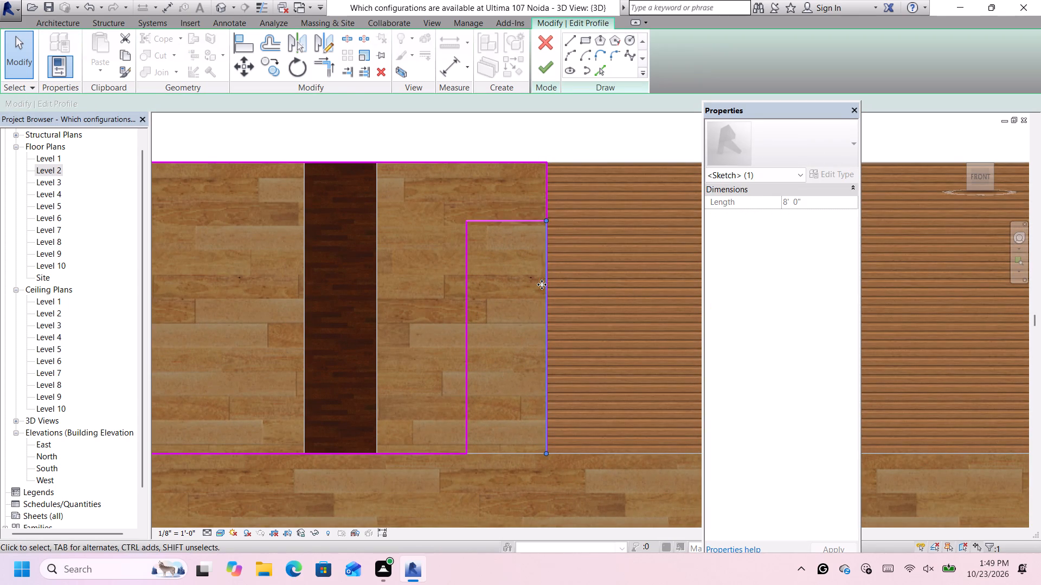
Delete the profile's full-height vertical end line at the edge adjoining the Generic - 8" wood 2 wall.
scroll(542, 284, down, 4)
scroll(543, 280, up, 5)
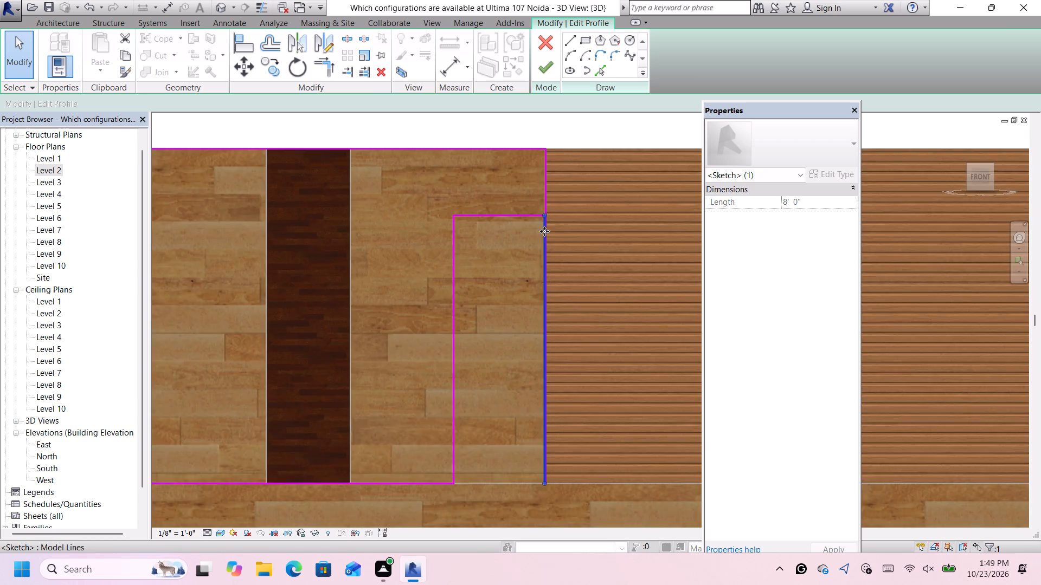
scroll(544, 231, up, 3)
click(544, 200)
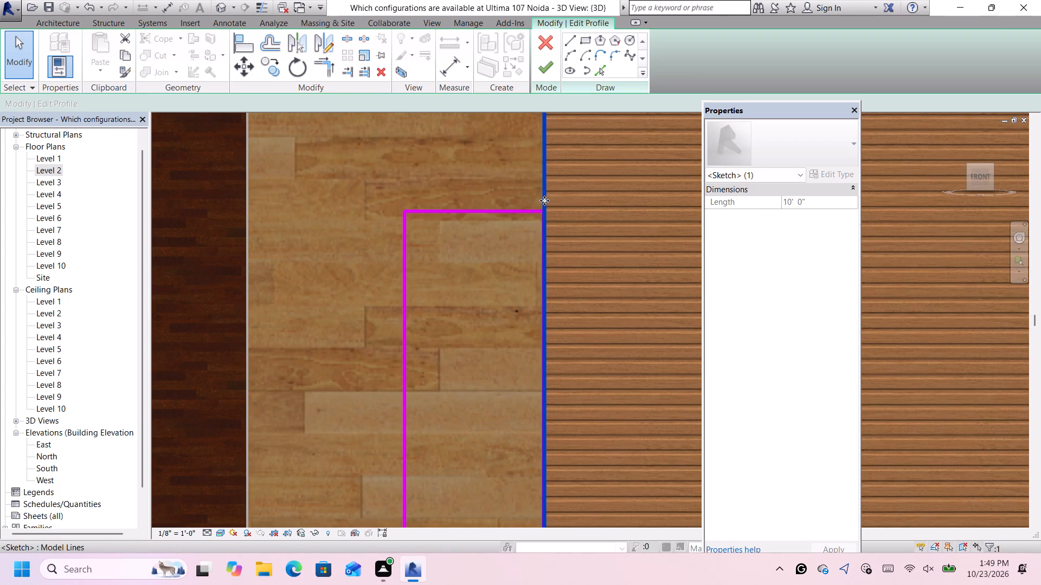
scroll(544, 201, down, 6)
scroll(561, 352, up, 2)
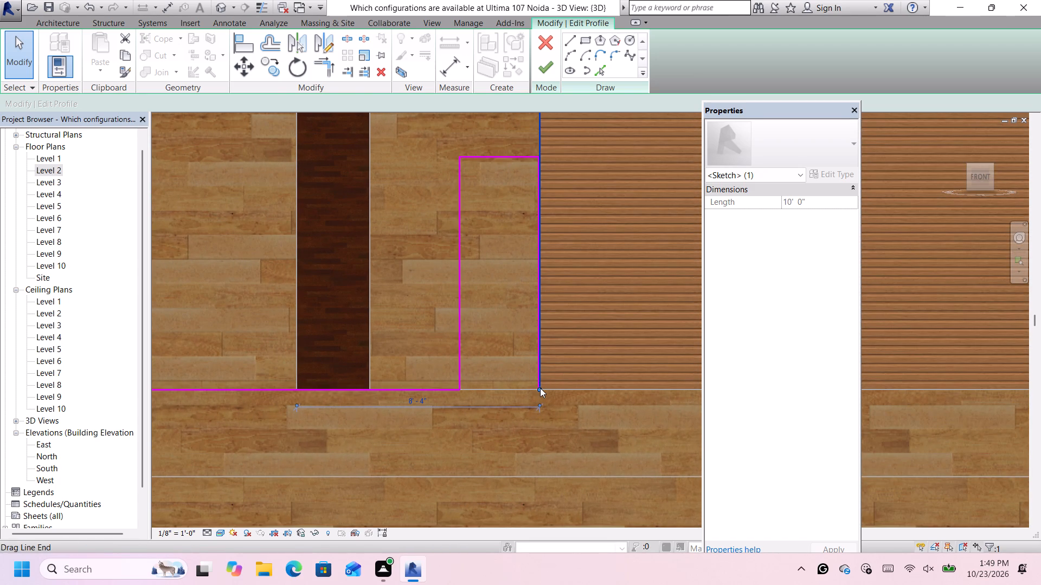
click(540, 388)
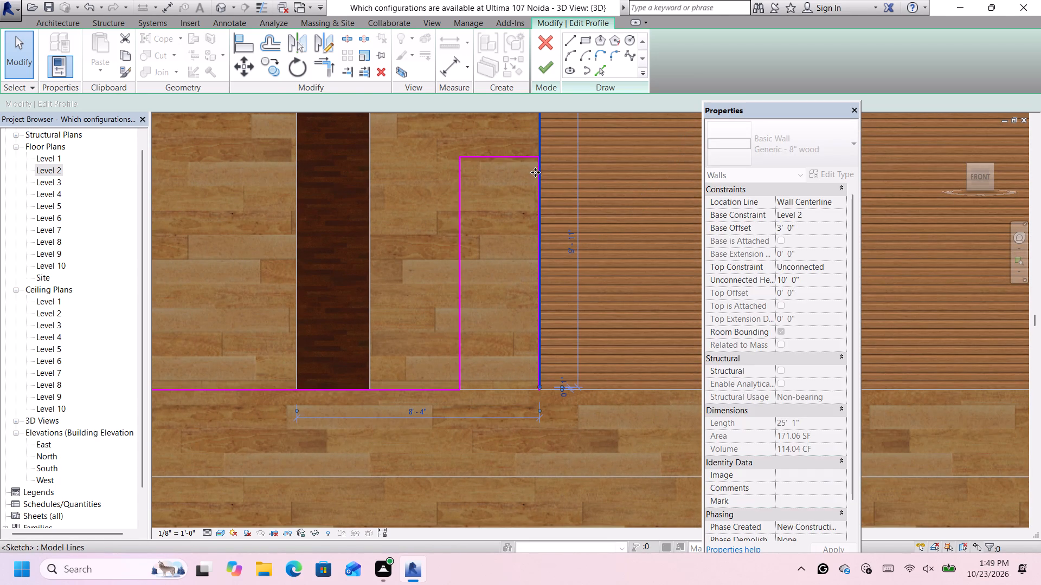
key(Escape)
scroll(534, 199, up, 2)
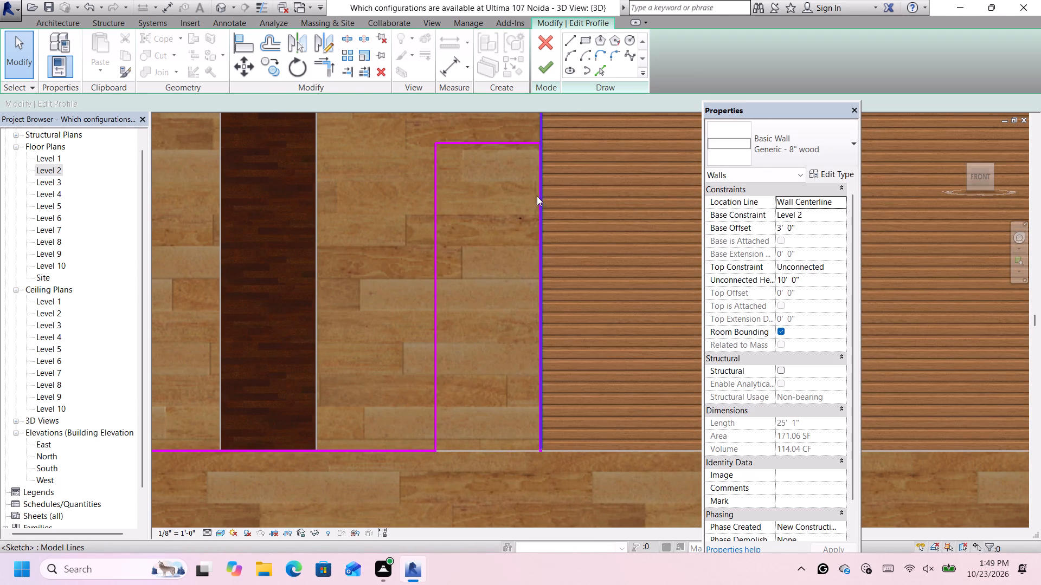
scroll(528, 146, up, 4)
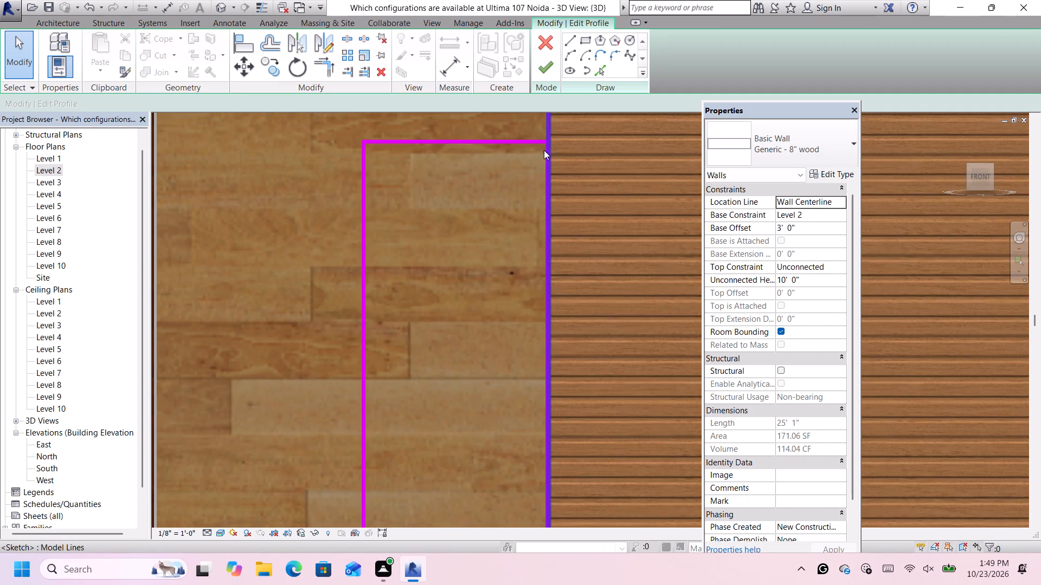
click(544, 150)
scroll(552, 182, down, 5)
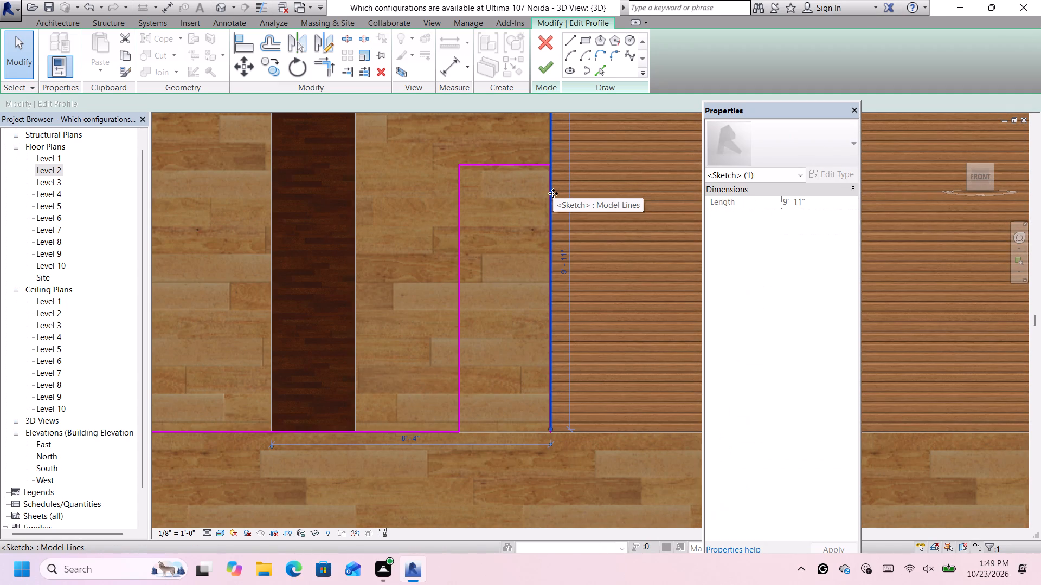
key(Delete)
Nudge the narrower opening's outer vertical line slightly outward and delete it from the wall profile.
scroll(548, 194, up, 2)
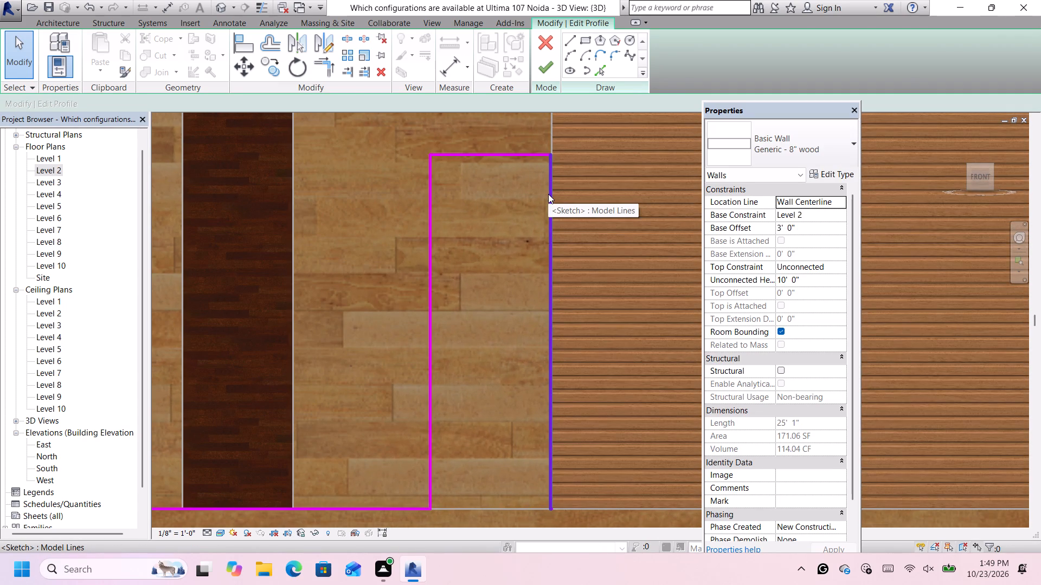
click(548, 194)
key(Right)
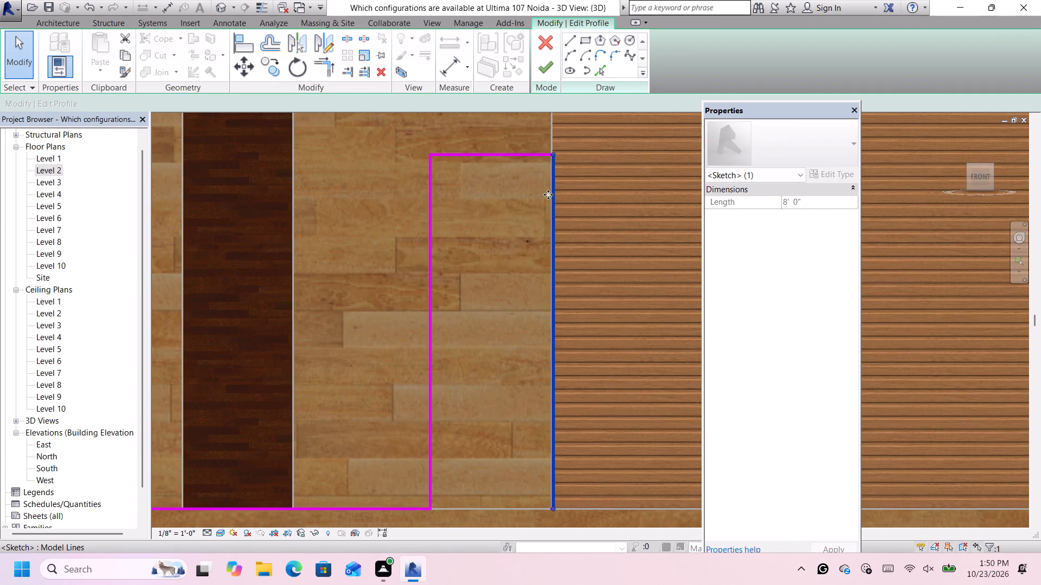
scroll(548, 194, down, 3)
key(Delete)
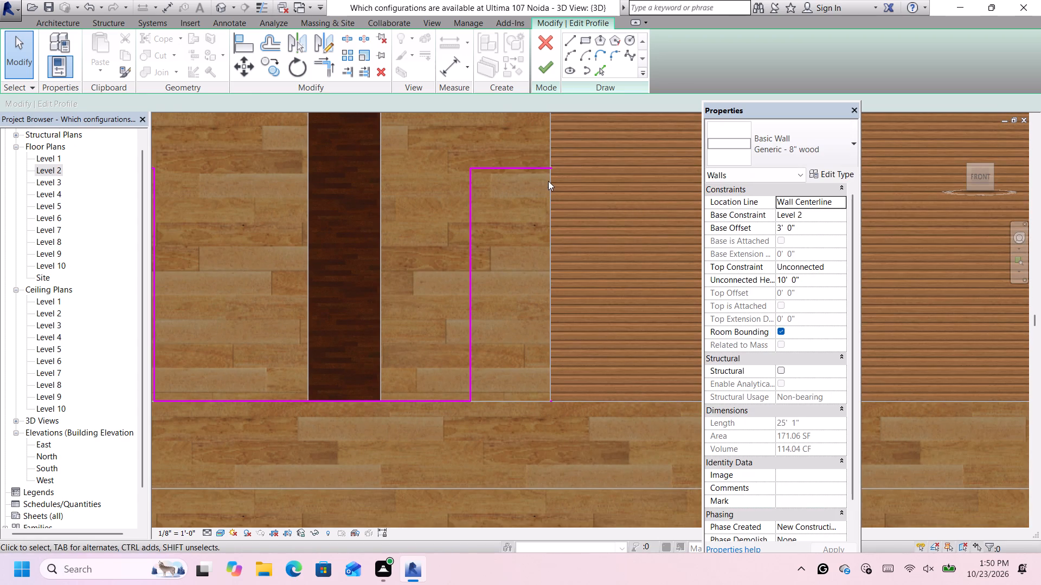
scroll(548, 181, down, 4)
scroll(548, 167, up, 6)
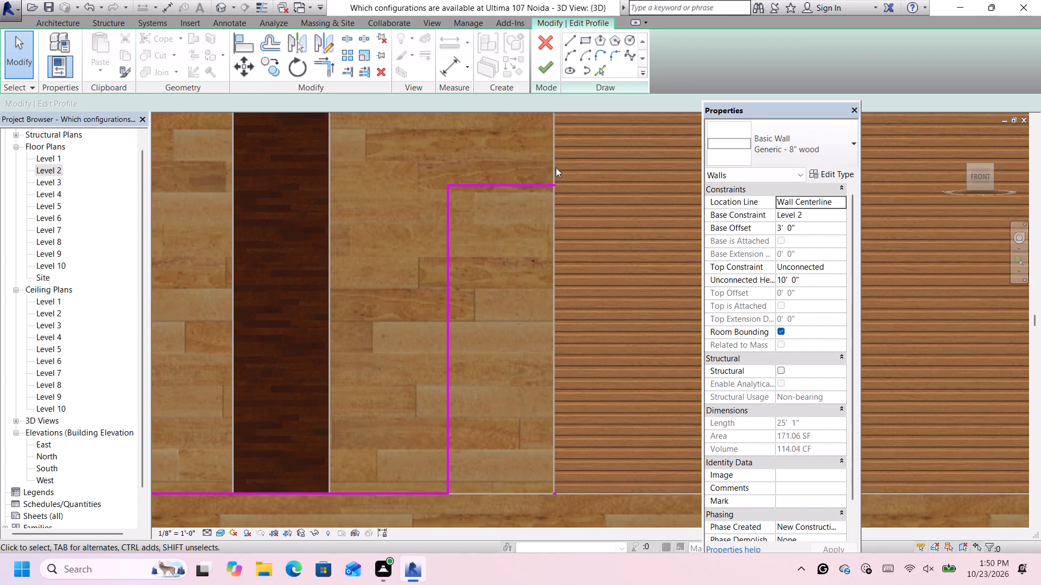
Draw a 2' 0" vertical profile line along the wall's end edge from its top to the narrower opening's head, and try finishing the profile.
scroll(556, 167, down, 2)
key(l)
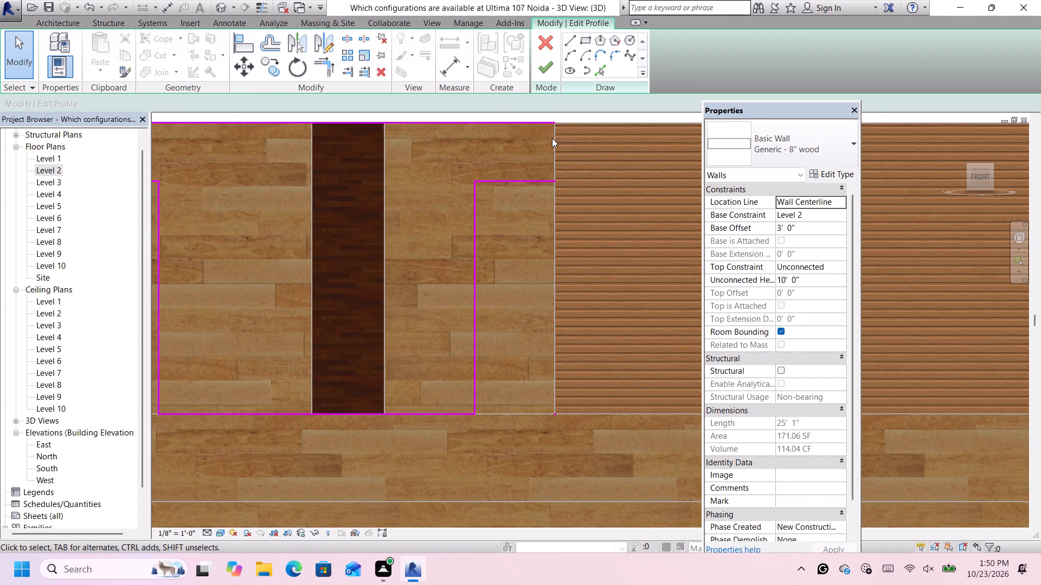
scroll(552, 126, up, 1)
click(573, 44)
scroll(557, 126, up, 4)
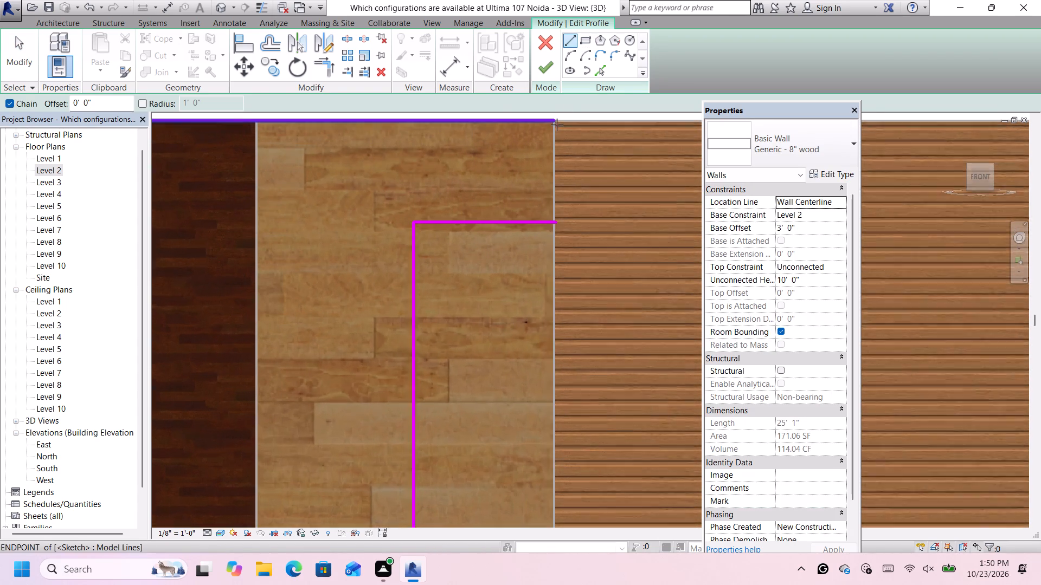
click(555, 119)
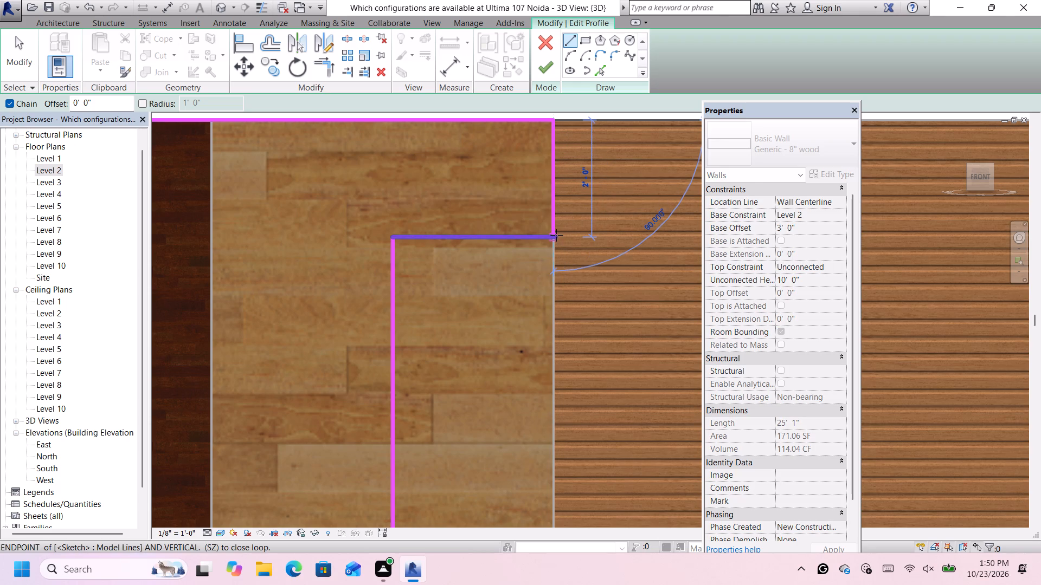
click(555, 235)
scroll(575, 232, up, 5)
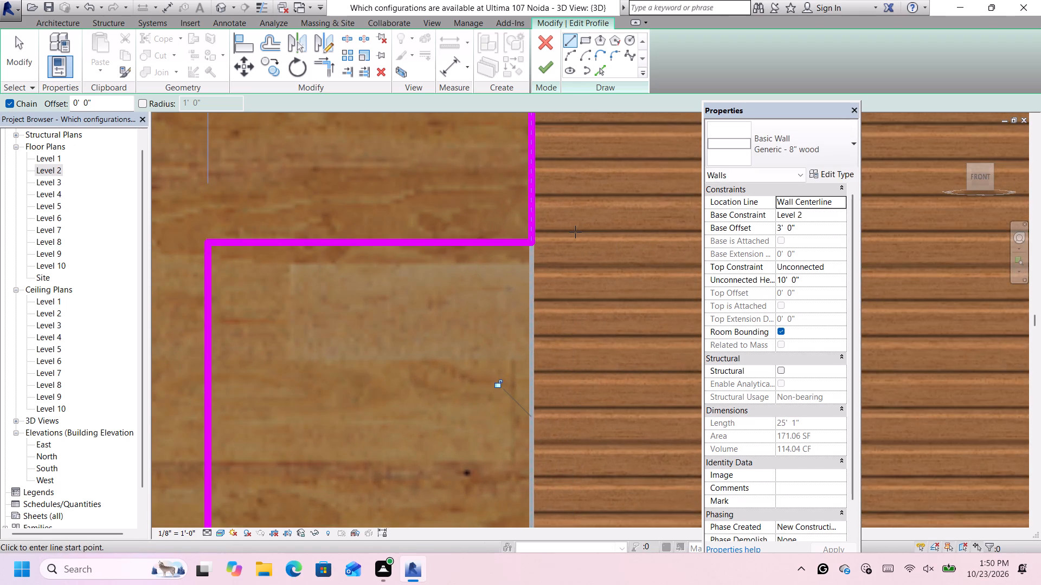
key(Escape)
click(543, 74)
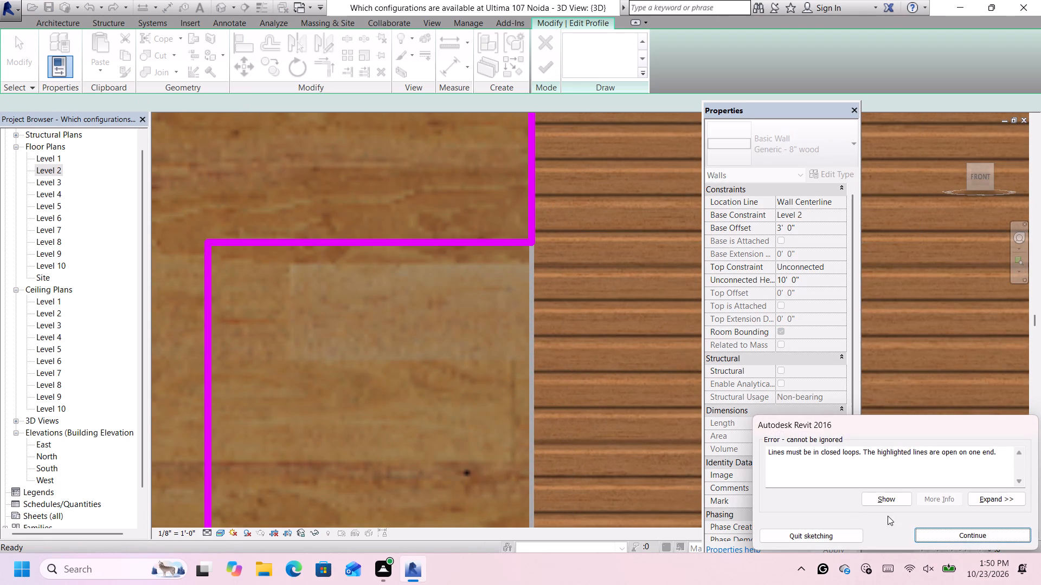
click(926, 534)
Delete the stray short line at the profile's bottom corner beside the Generic - 8" wood 2 wall and finish the profile edit.
scroll(571, 373, down, 8)
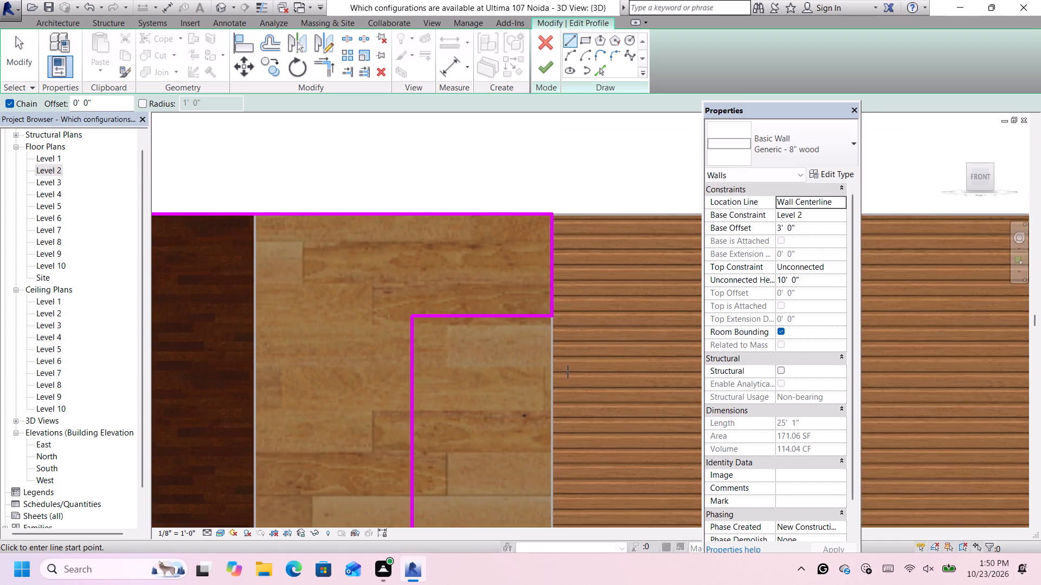
scroll(568, 372, down, 6)
scroll(562, 522, up, 5)
scroll(551, 505, down, 1)
scroll(551, 503, up, 1)
scroll(566, 461, up, 4)
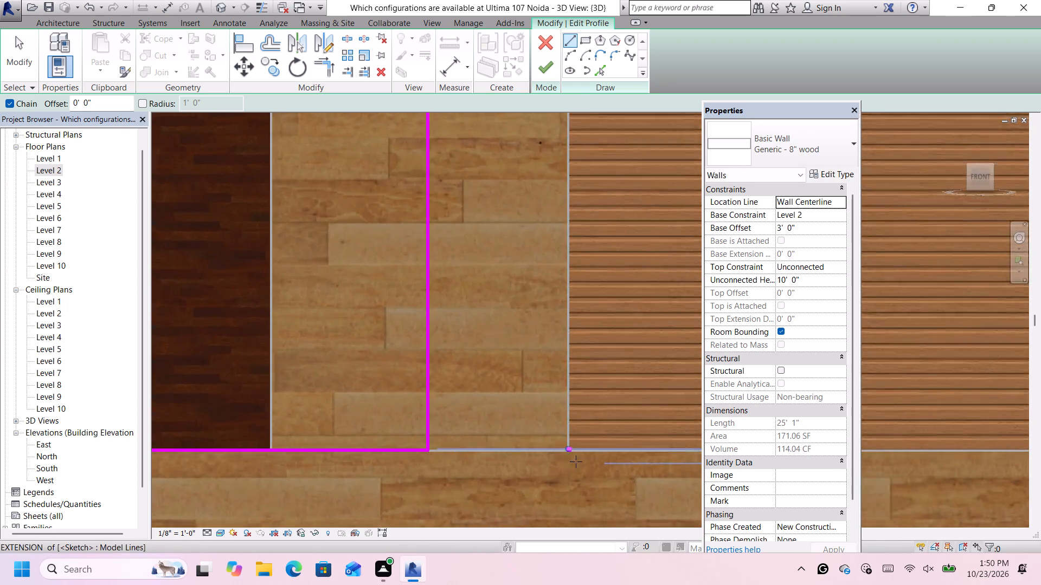
scroll(576, 461, up, 4)
click(564, 444)
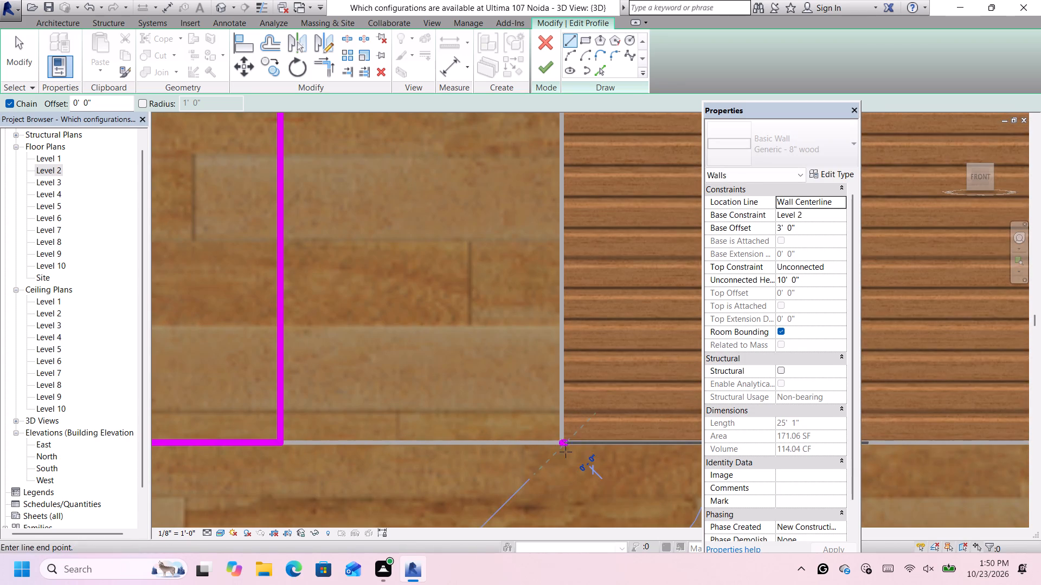
key(Escape)
key(Escape)
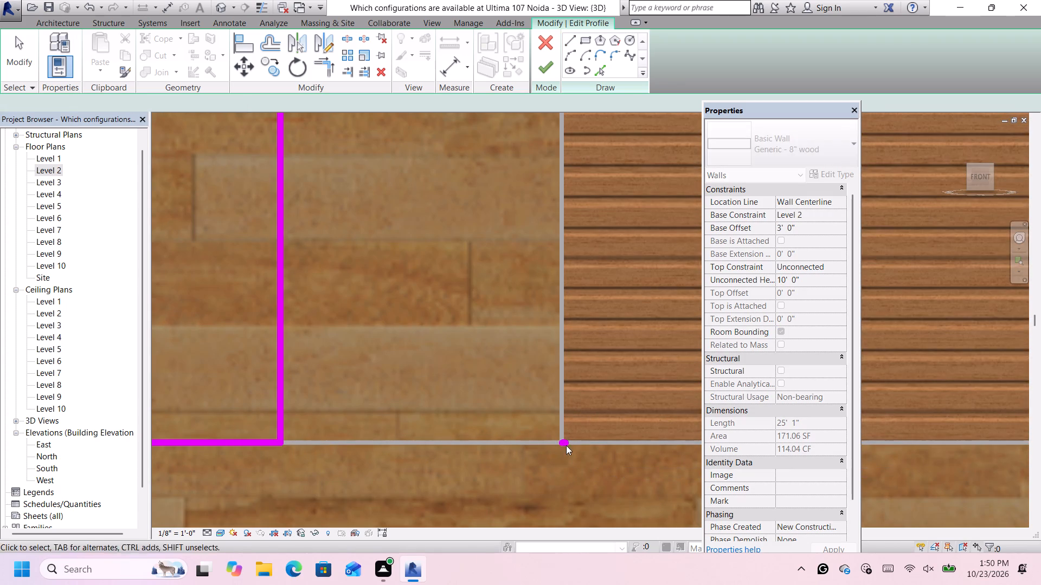
click(564, 443)
key(Delete)
scroll(563, 444, down, 7)
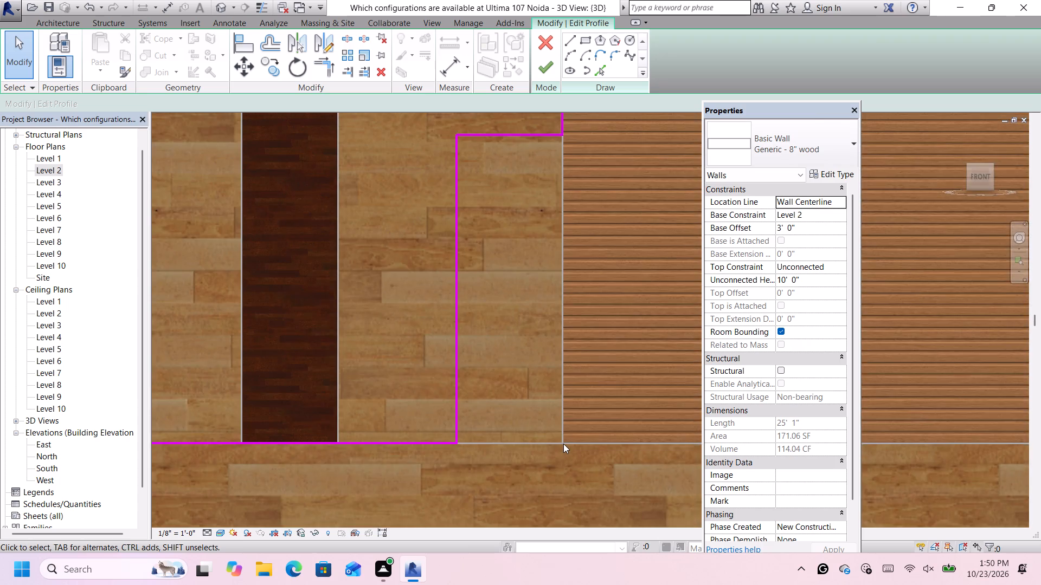
scroll(563, 444, down, 6)
scroll(510, 242, up, 1)
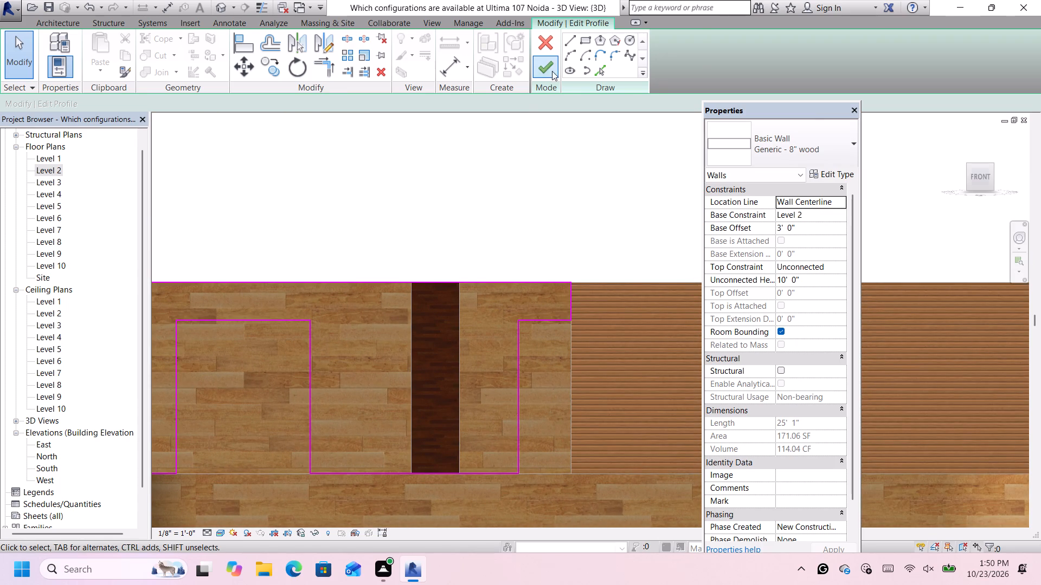
click(555, 66)
scroll(580, 226, down, 4)
click(582, 226)
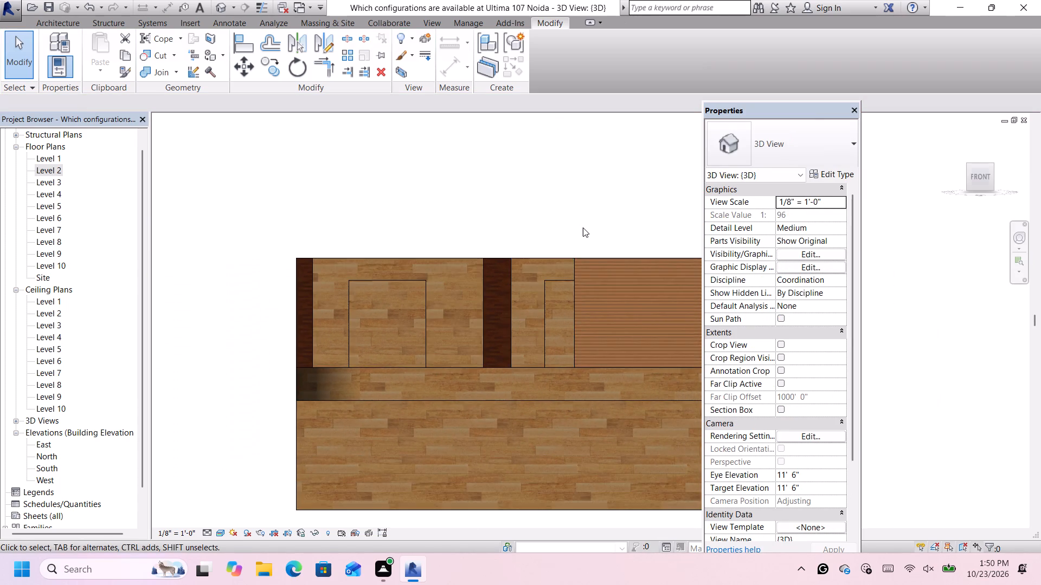
Examine the reworked wall and overall building from the front, top and isometric 3D views.
scroll(586, 227, down, 5)
scroll(586, 227, up, 6)
scroll(586, 228, down, 8)
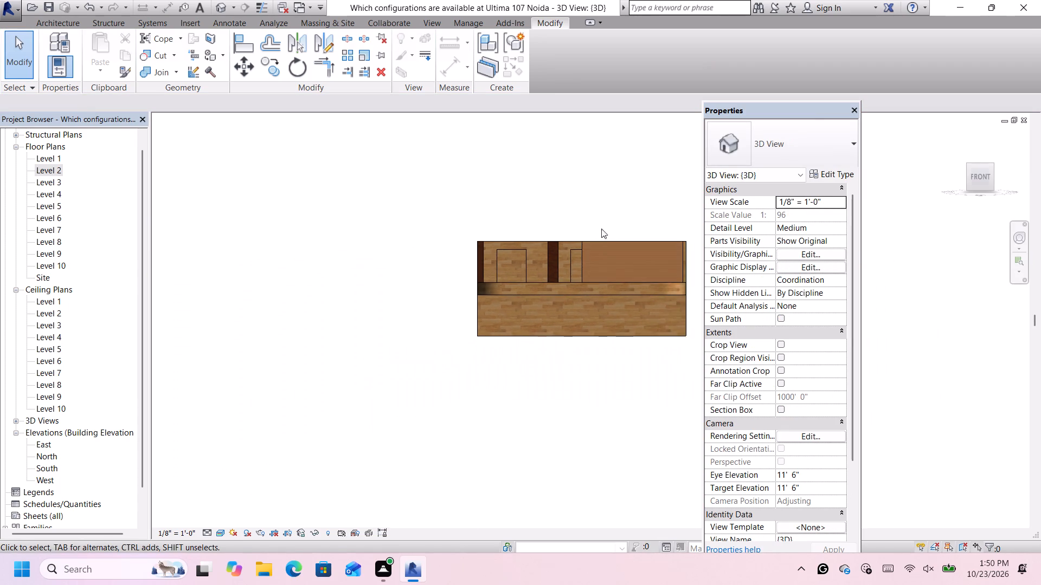
scroll(607, 229, down, 1)
scroll(663, 222, up, 4)
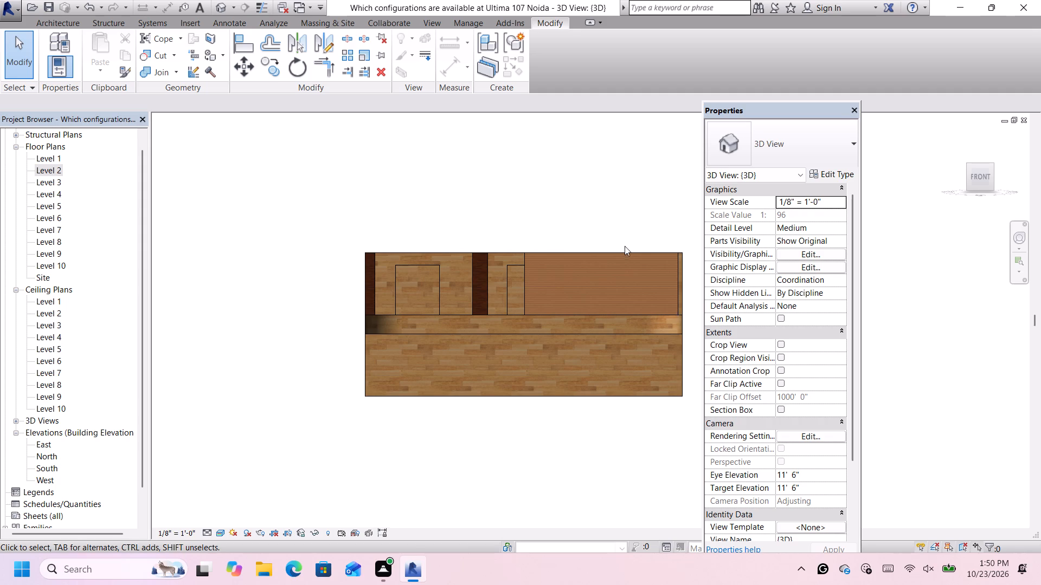
scroll(622, 248, up, 2)
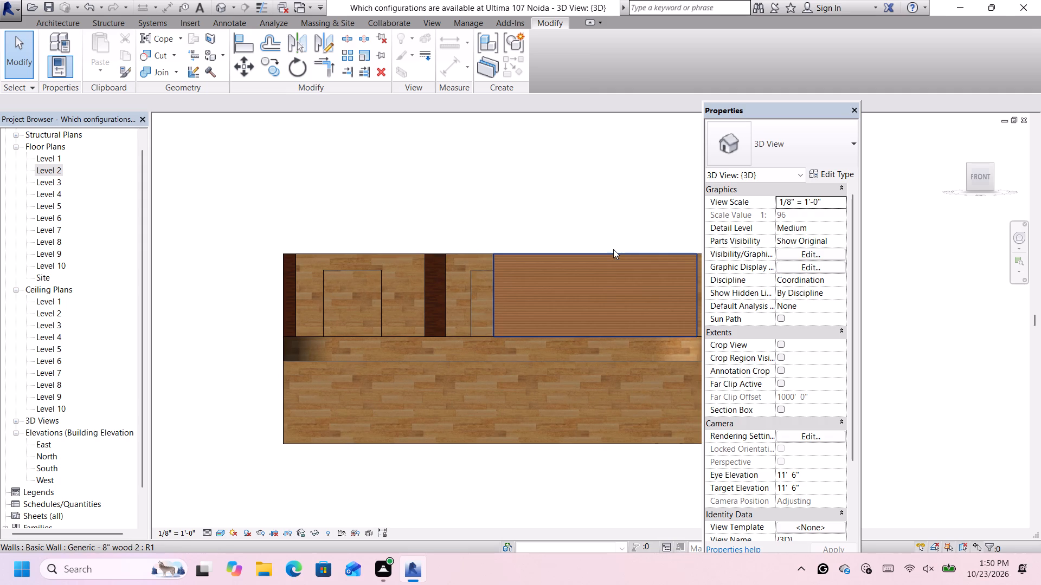
scroll(620, 242, down, 1)
click(969, 166)
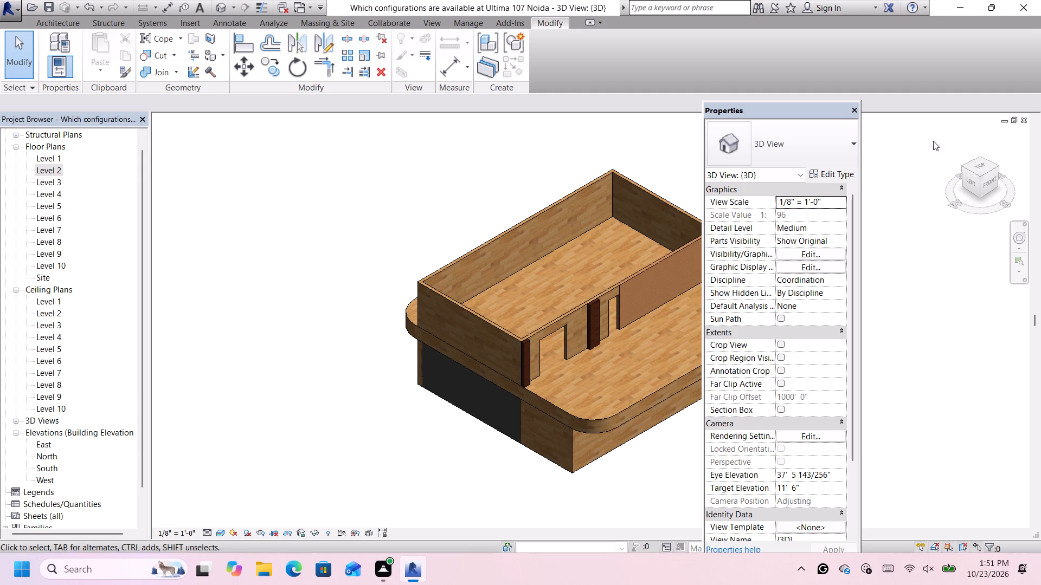
click(977, 167)
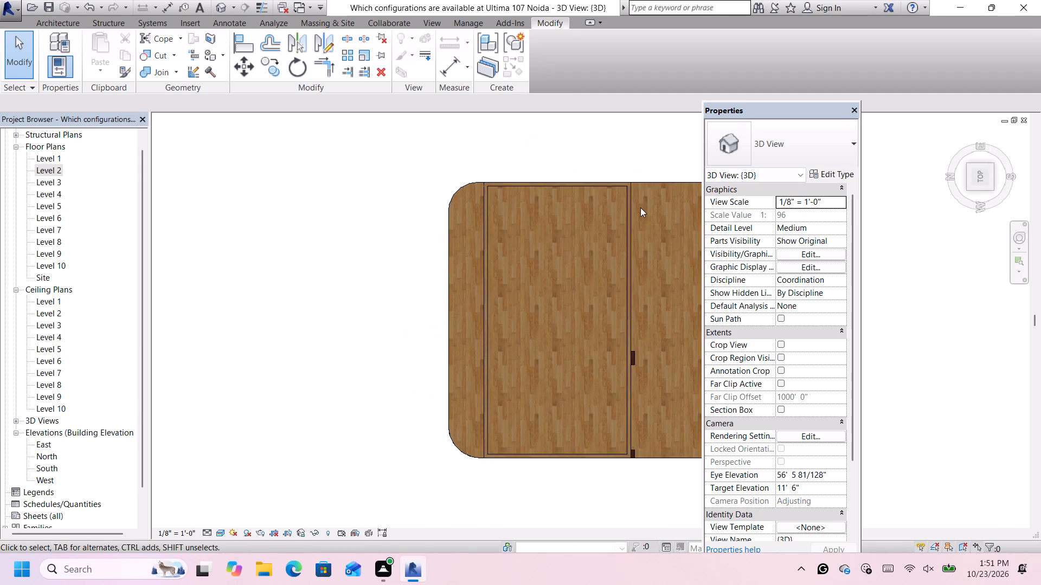
scroll(640, 207, down, 3)
scroll(674, 184, up, 1)
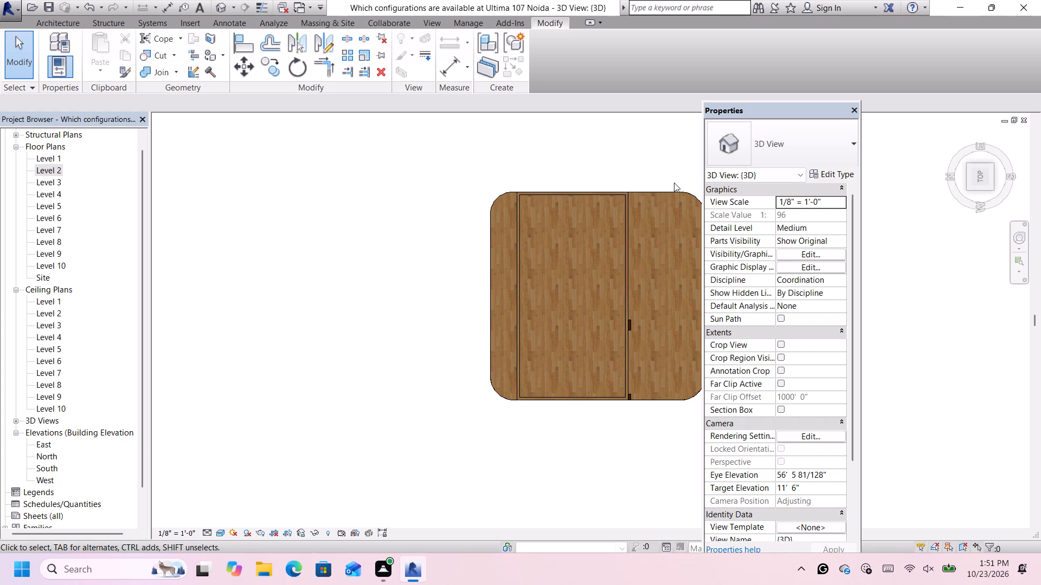
click(981, 175)
click(992, 190)
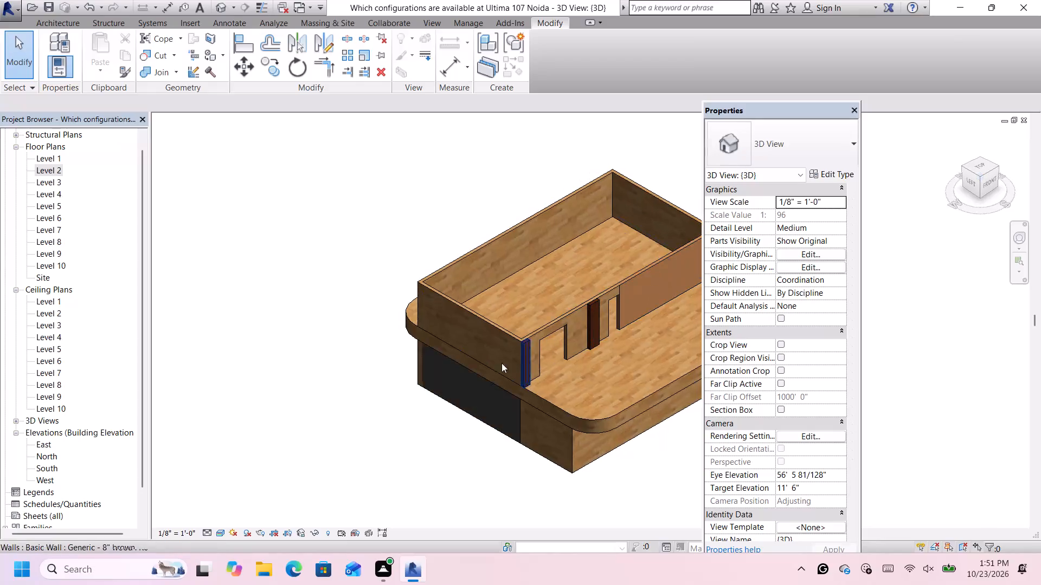
scroll(476, 372, down, 6)
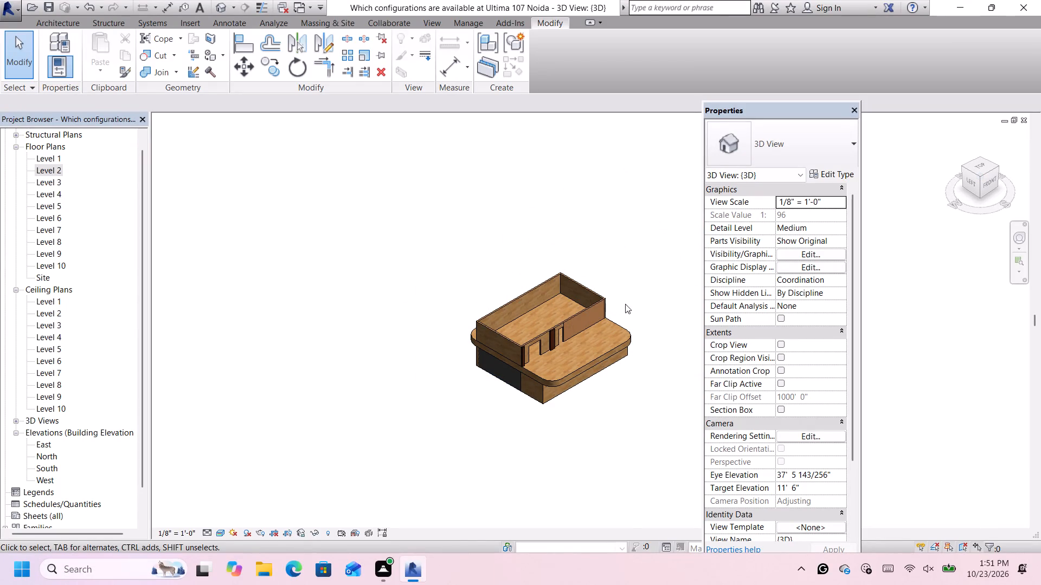
In the South elevation, copy the Level 2 Generic - 3' floor and paste it 13' 0" directly above, on top of the walls.
double_click(38, 466)
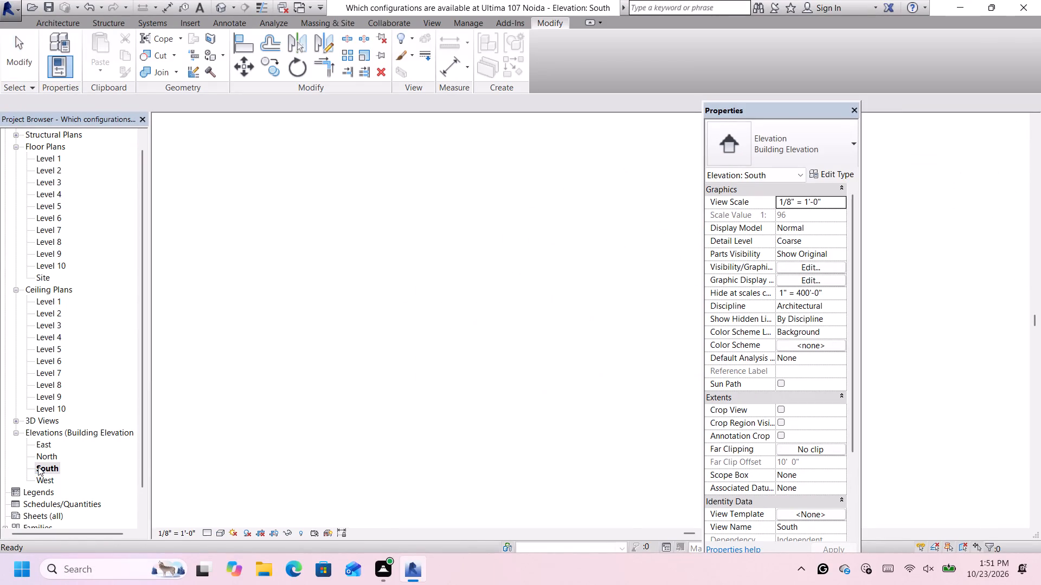
scroll(448, 395, down, 2)
scroll(530, 342, up, 6)
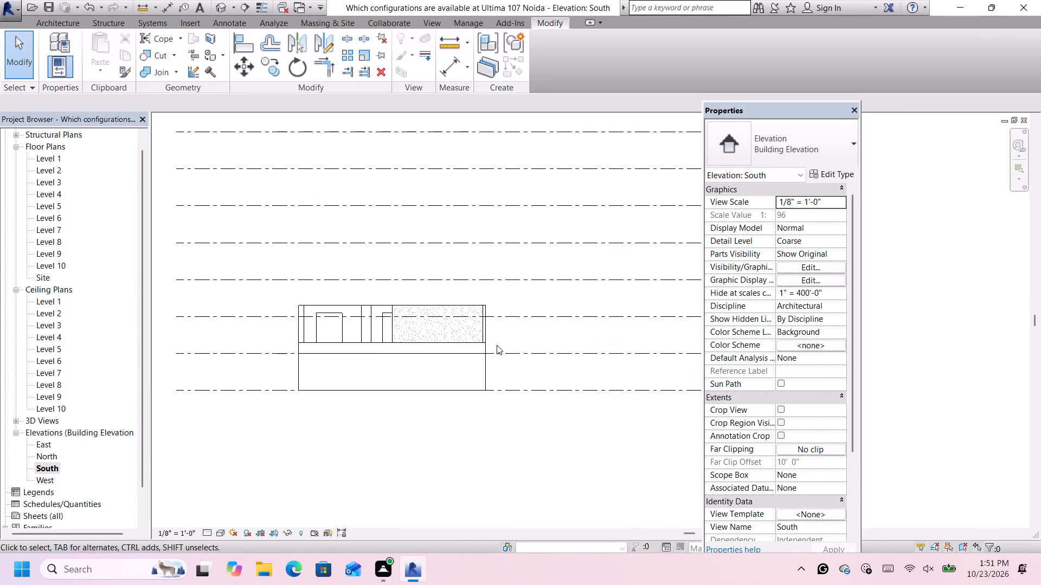
click(483, 345)
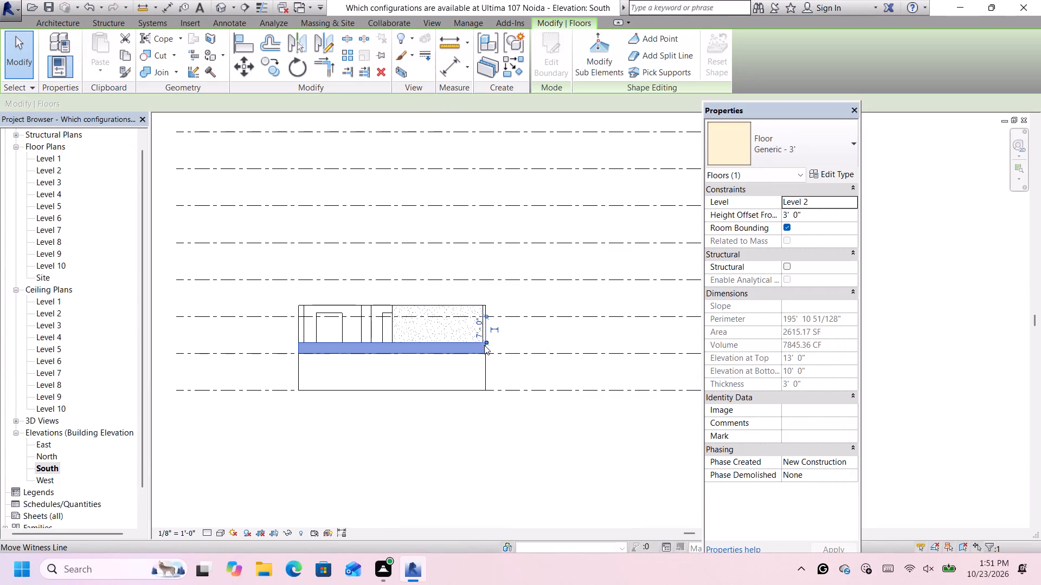
scroll(486, 345, up, 2)
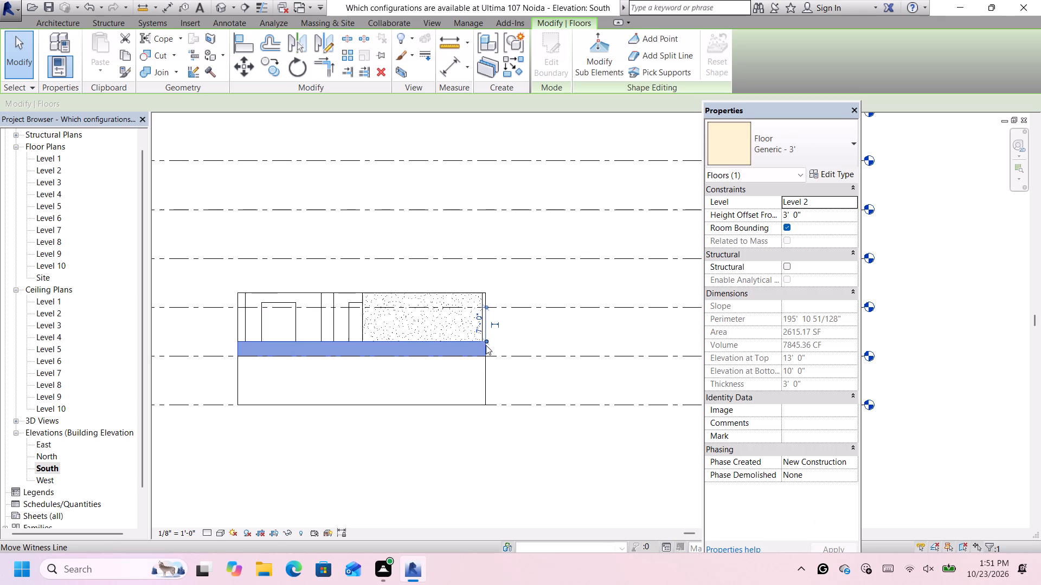
key(ctrl+c)
key(ctrl+v)
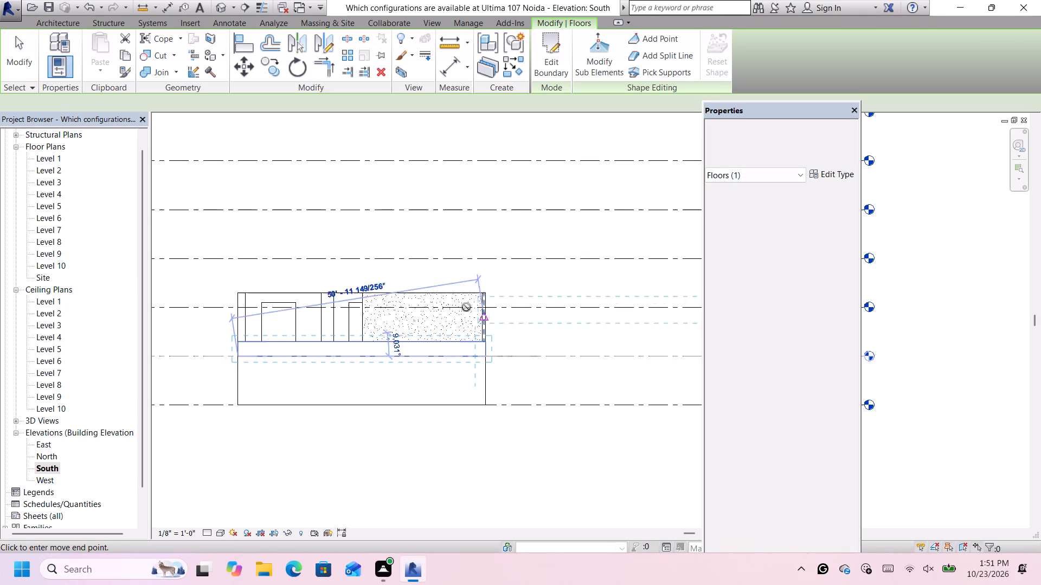
click(239, 291)
scroll(478, 289, up, 2)
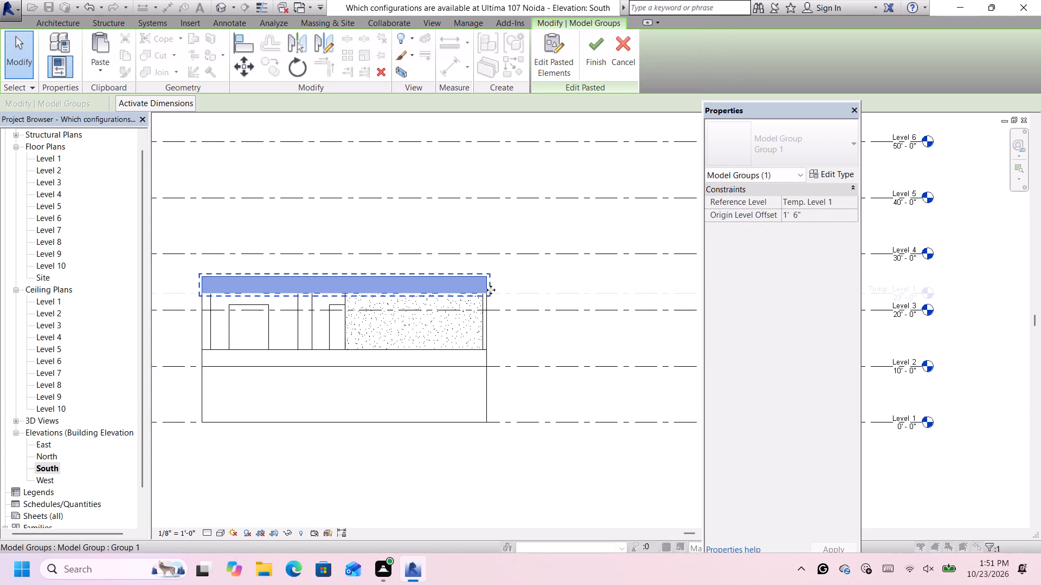
scroll(491, 290, up, 8)
scroll(504, 309, down, 11)
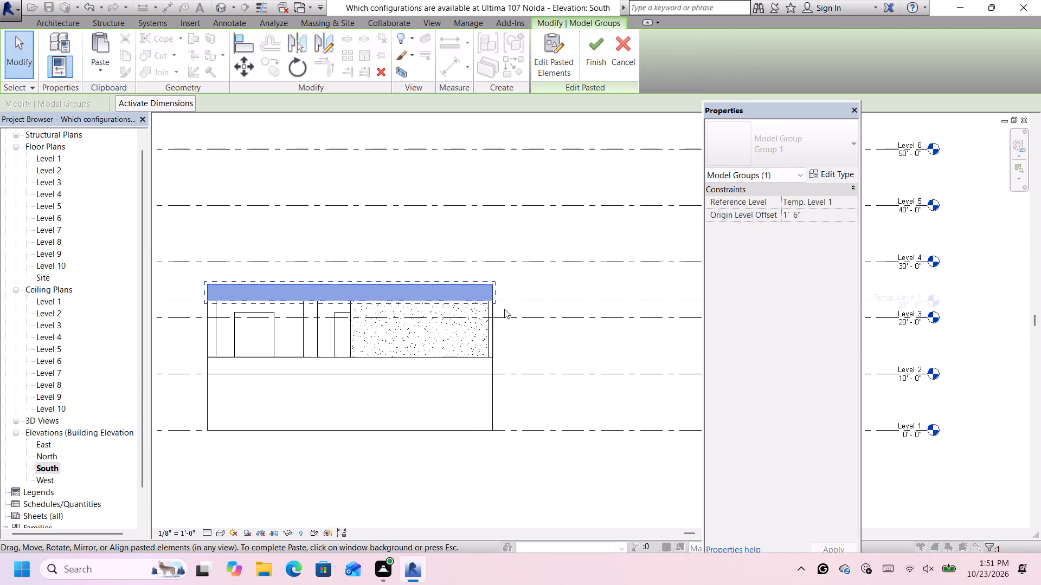
click(512, 343)
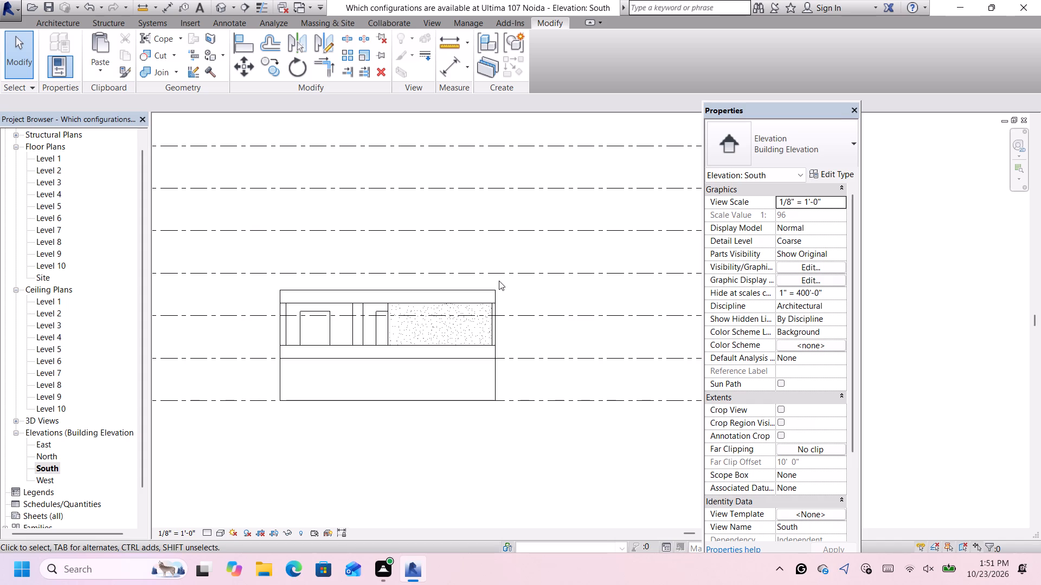
In the 3D view, edit the copied upper Generic - 3' floor's boundary, moving its straight front edge about 1' 6" inward, and finish the edit.
scroll(498, 281, down, 1)
scroll(489, 286, up, 1)
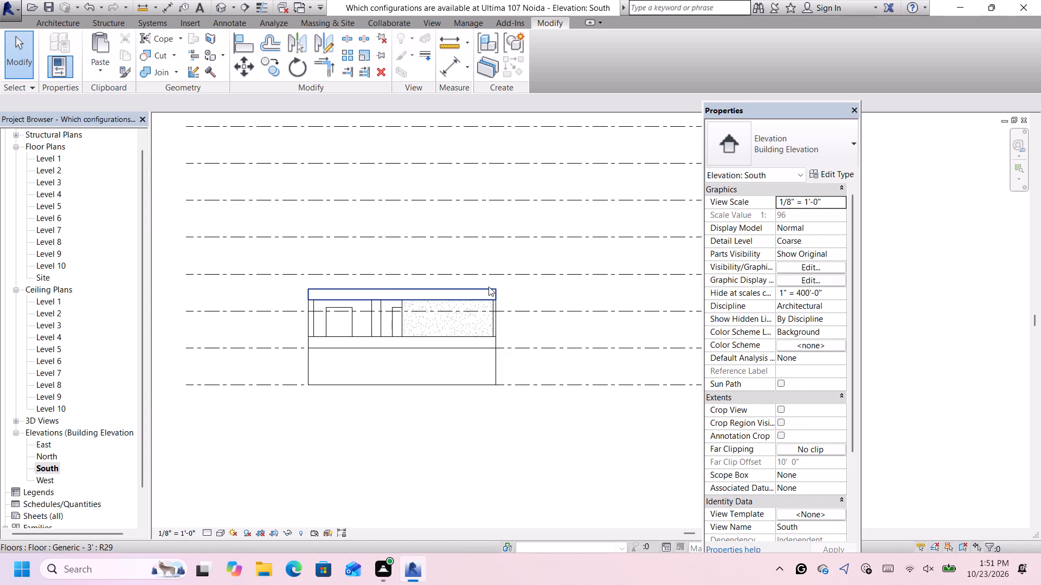
scroll(489, 287, up, 1)
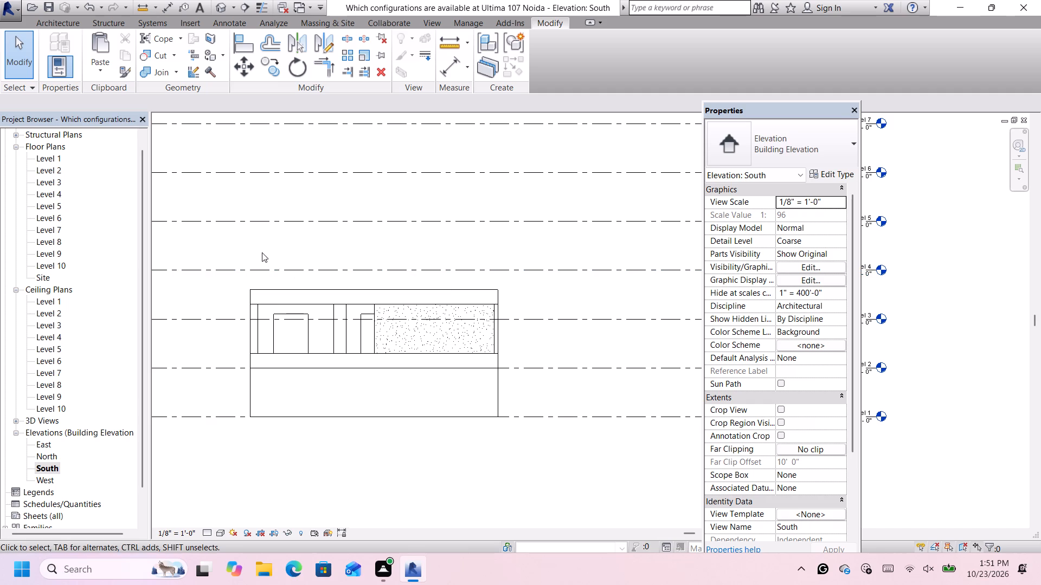
scroll(285, 253, down, 2)
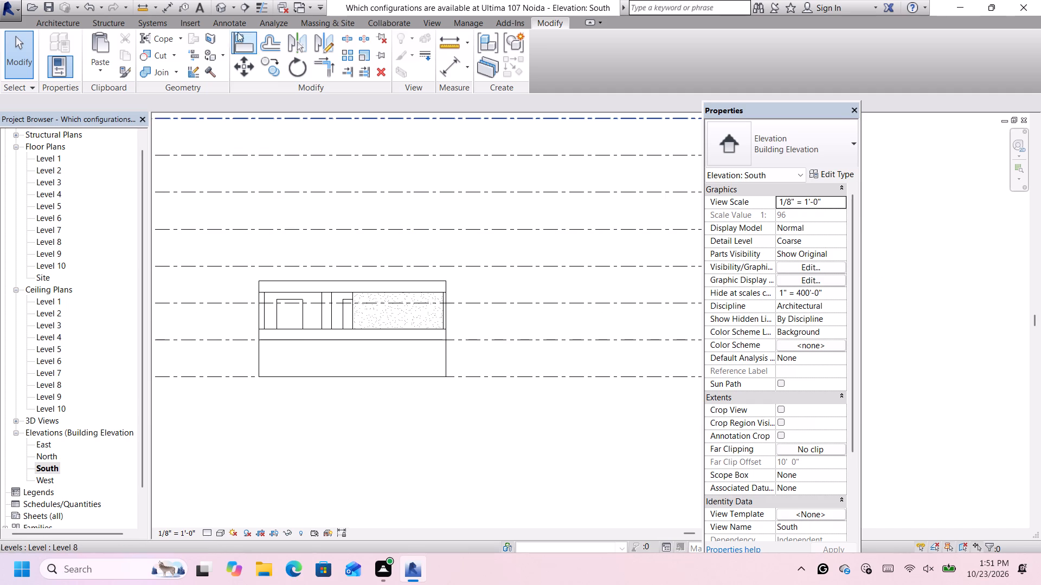
click(221, 3)
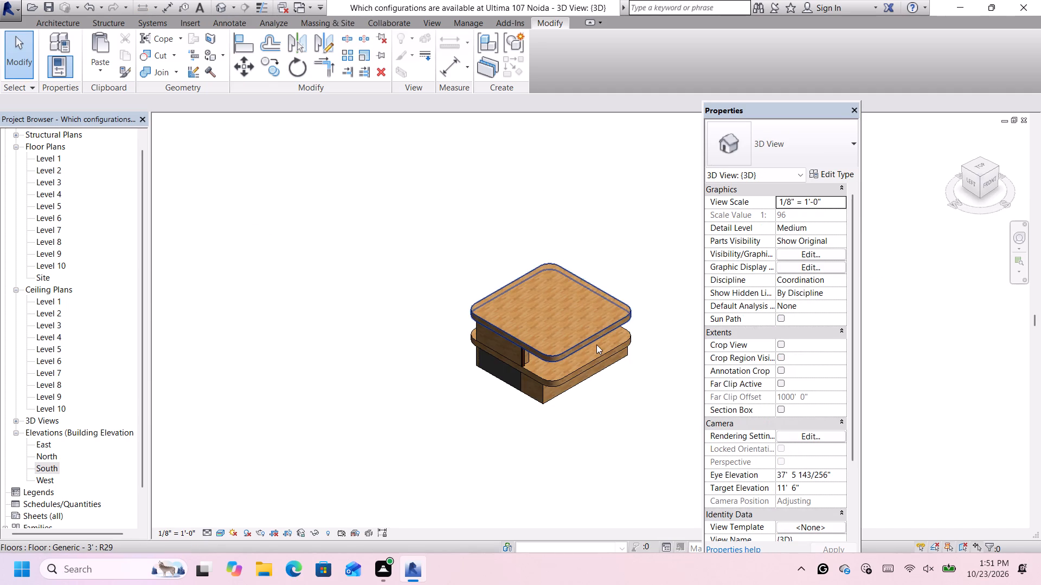
scroll(596, 344, up, 7)
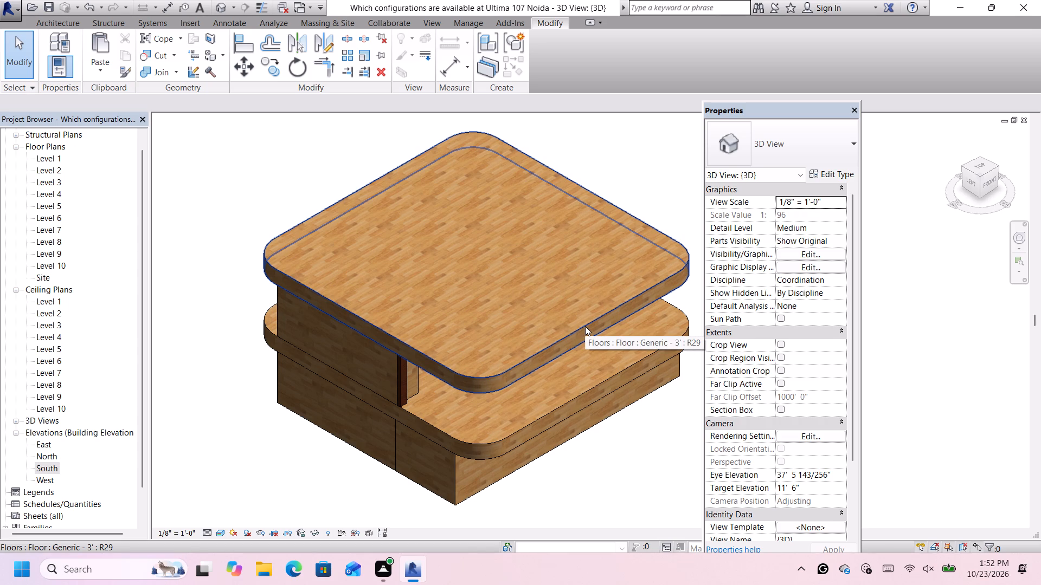
double_click(585, 326)
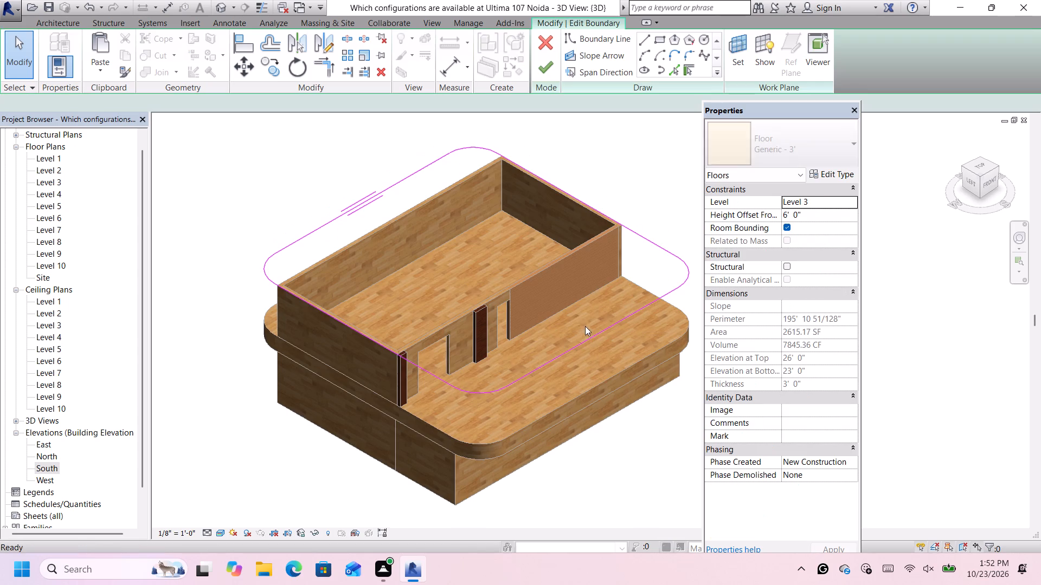
click(590, 332)
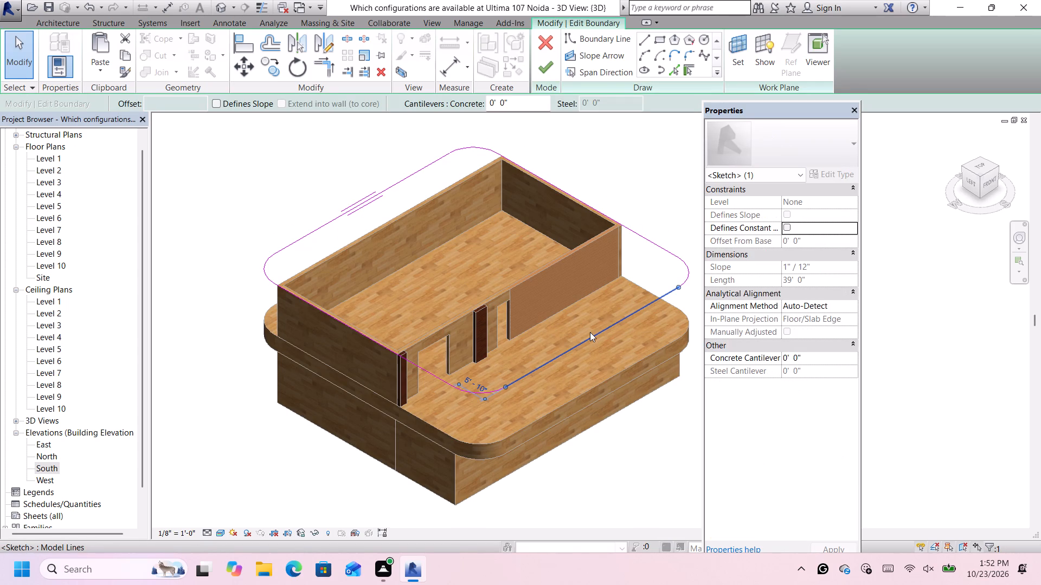
key(Up)
key(Up)
key(Up)
key(Up)
key(Up)
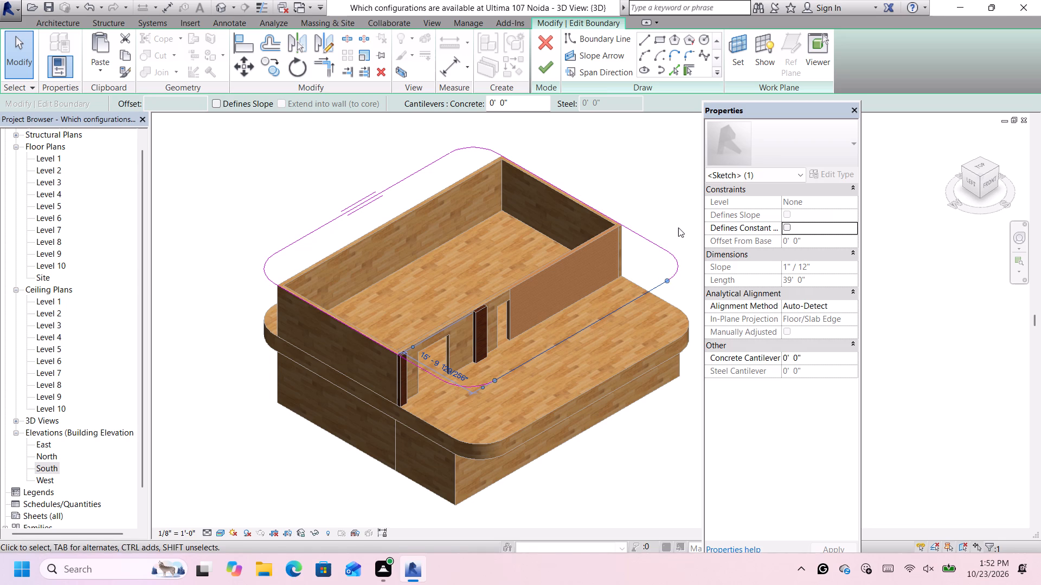
key(Down)
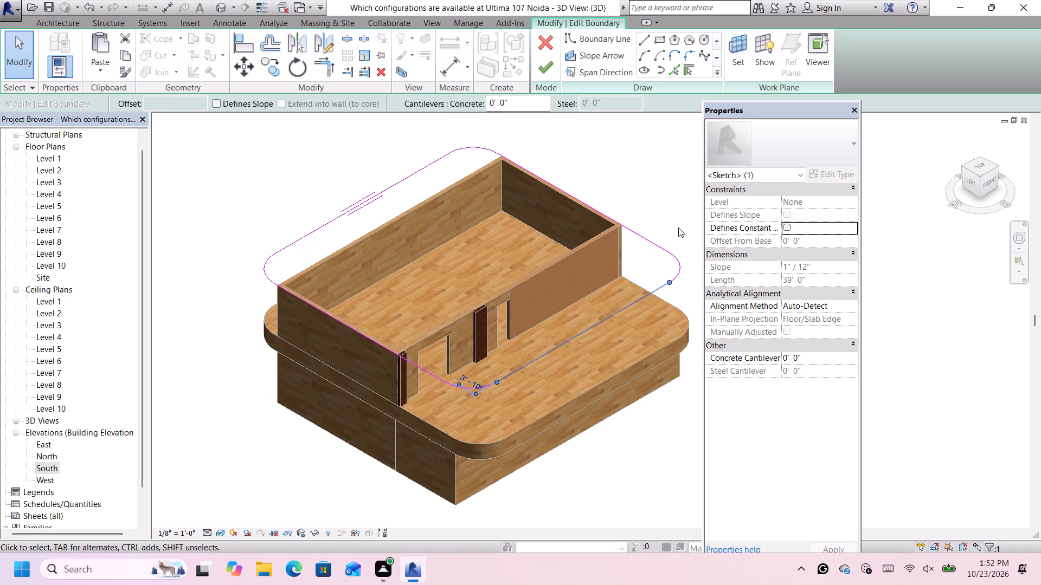
key(Down)
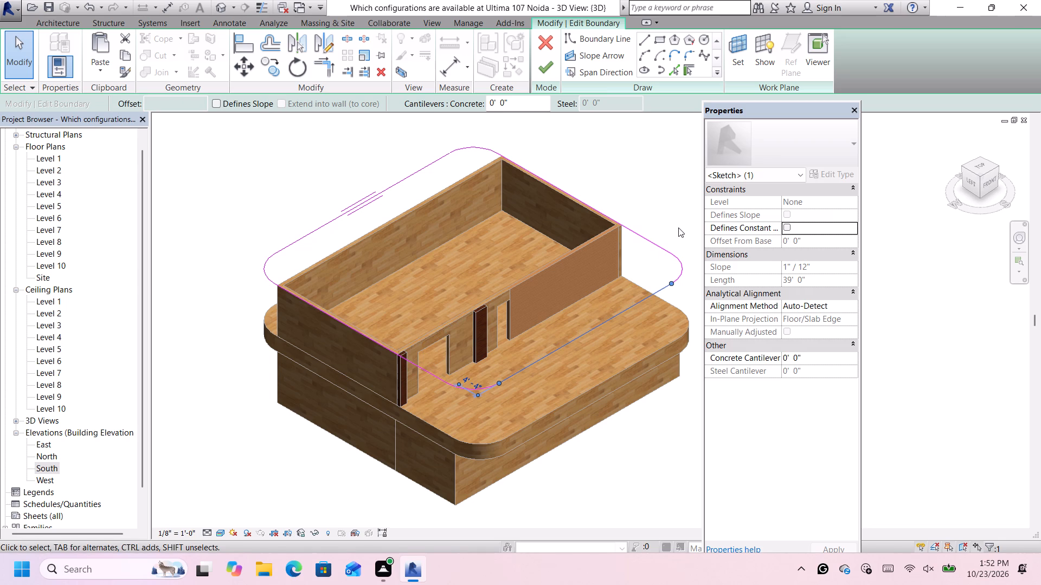
click(678, 228)
click(551, 67)
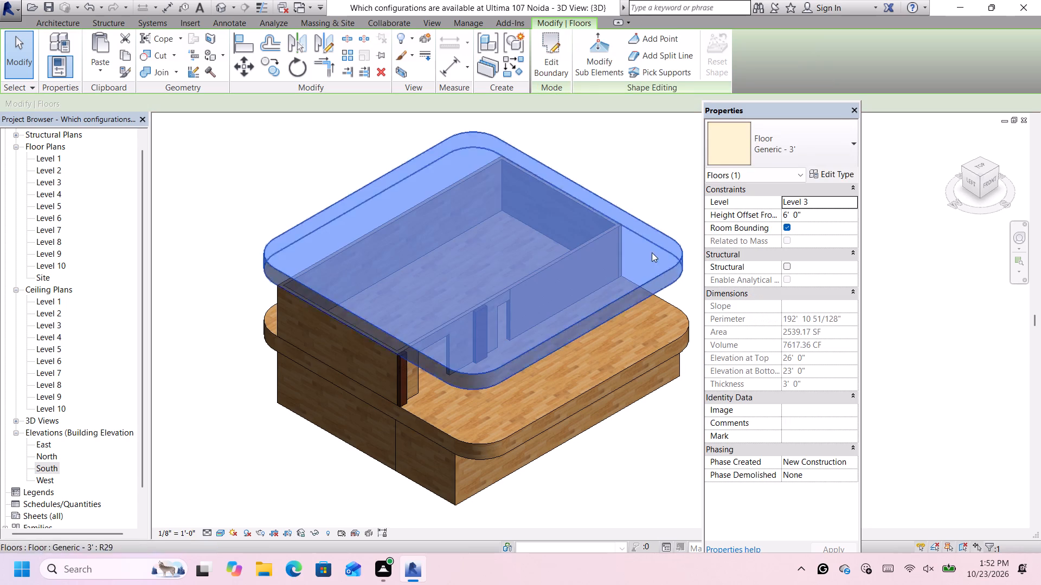
click(696, 259)
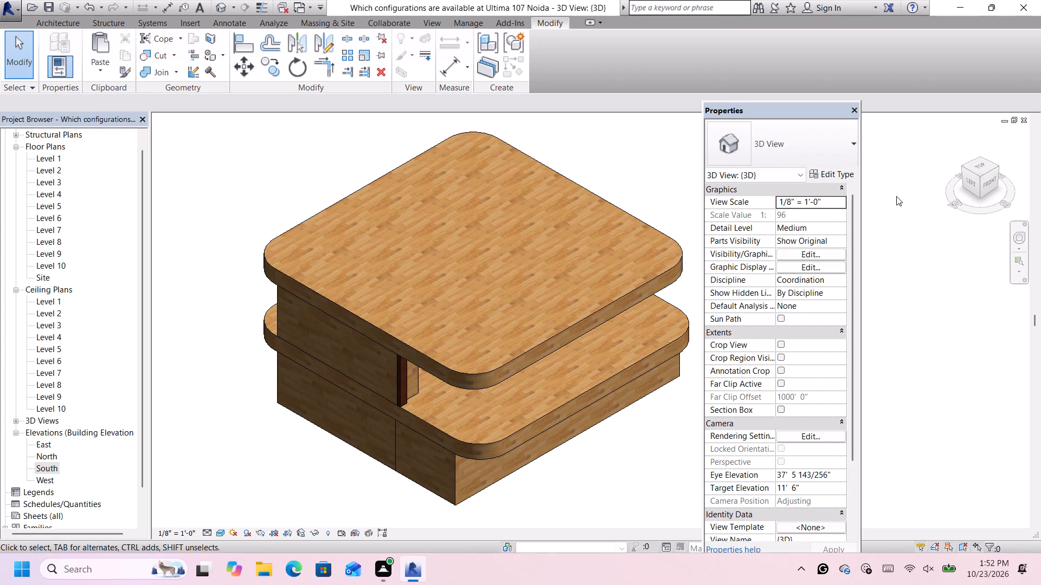
Examine the building from the front in 3D and the terrace layout in the Level 2 floor plan.
click(992, 178)
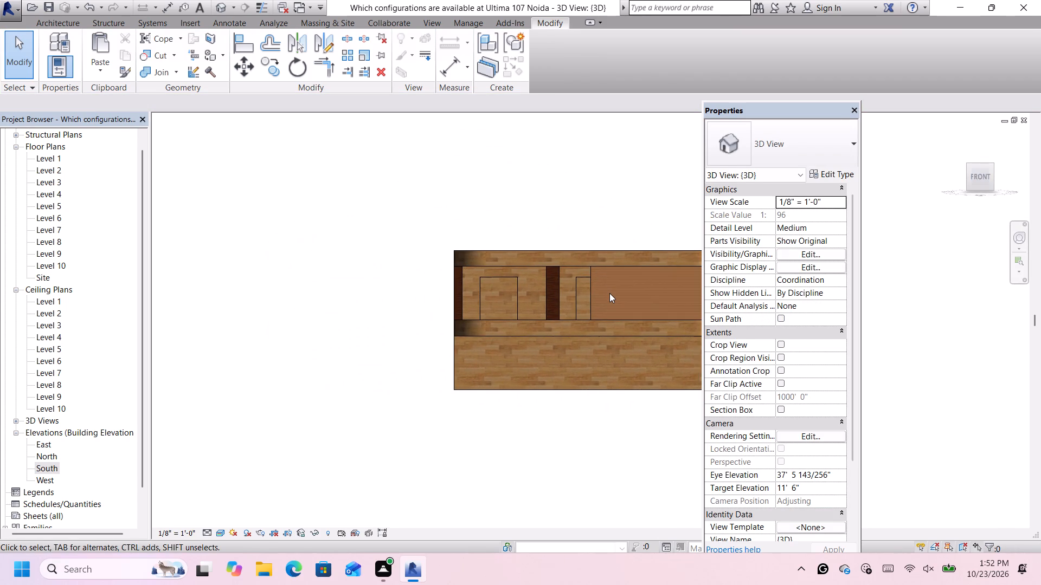
scroll(609, 293, up, 1)
scroll(609, 293, down, 3)
scroll(589, 309, up, 2)
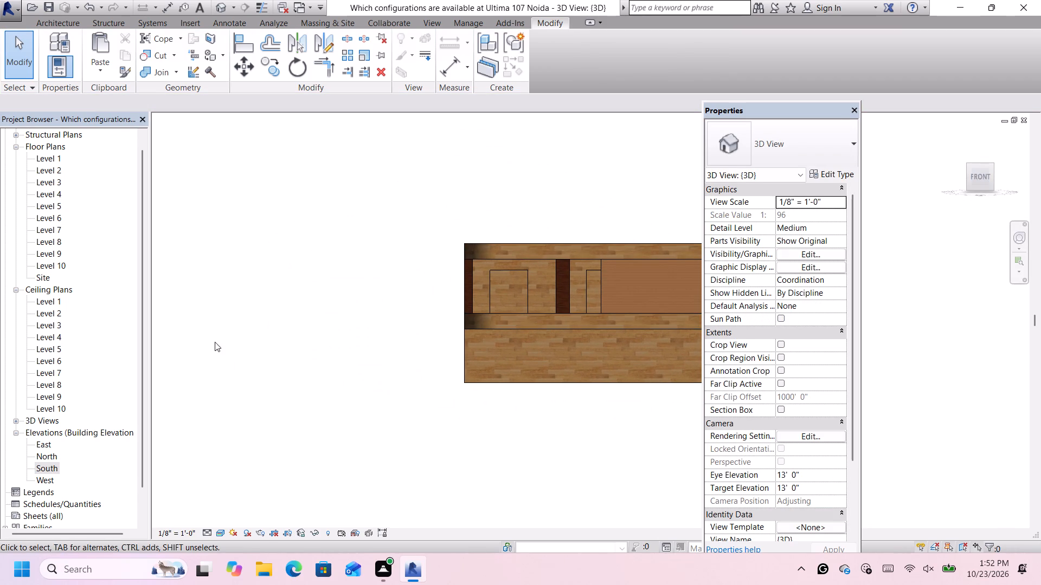
double_click(42, 172)
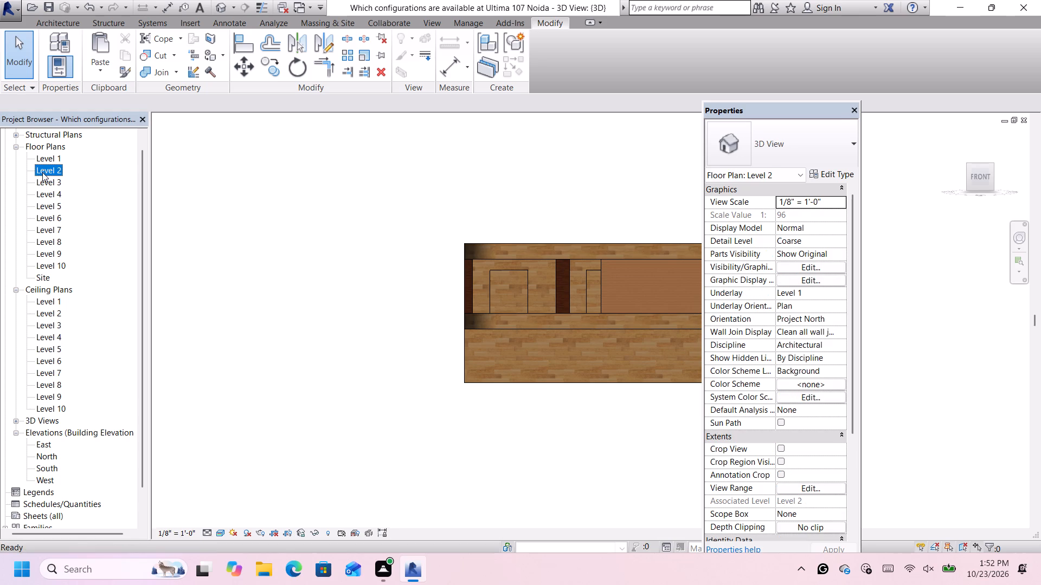
scroll(390, 336, up, 2)
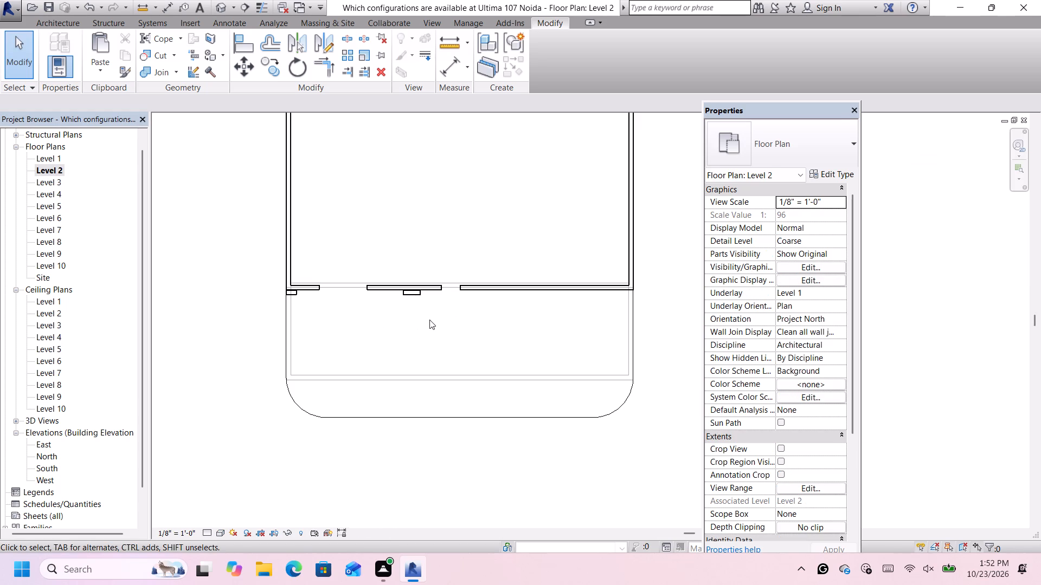
scroll(429, 323, down, 1)
scroll(599, 300, down, 2)
scroll(642, 279, up, 1)
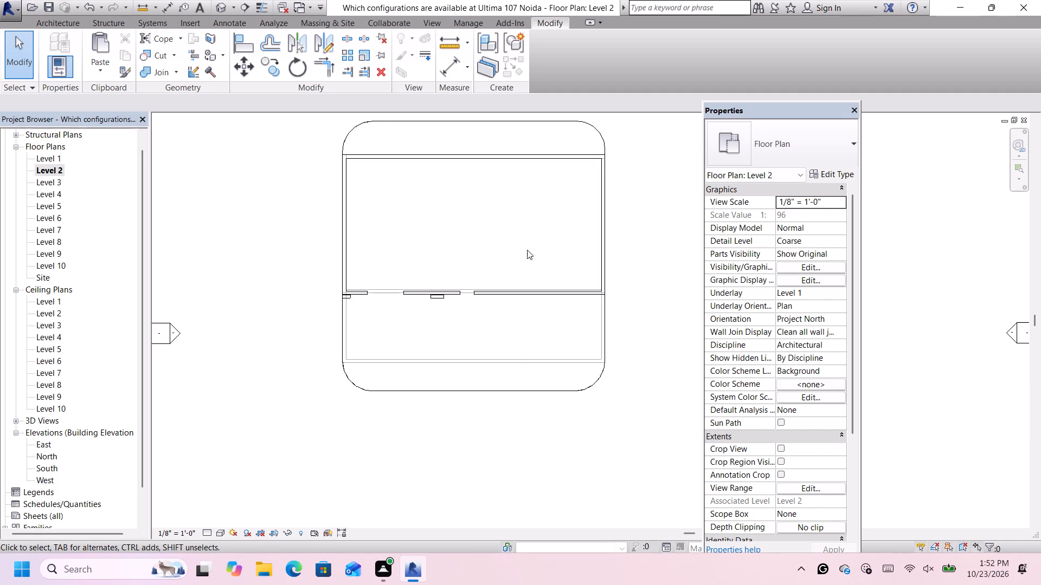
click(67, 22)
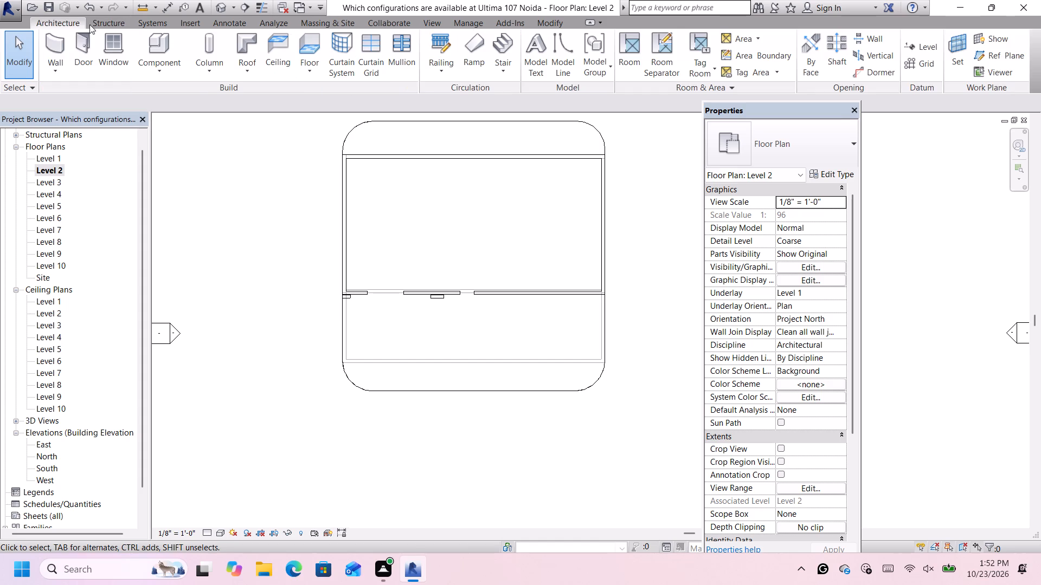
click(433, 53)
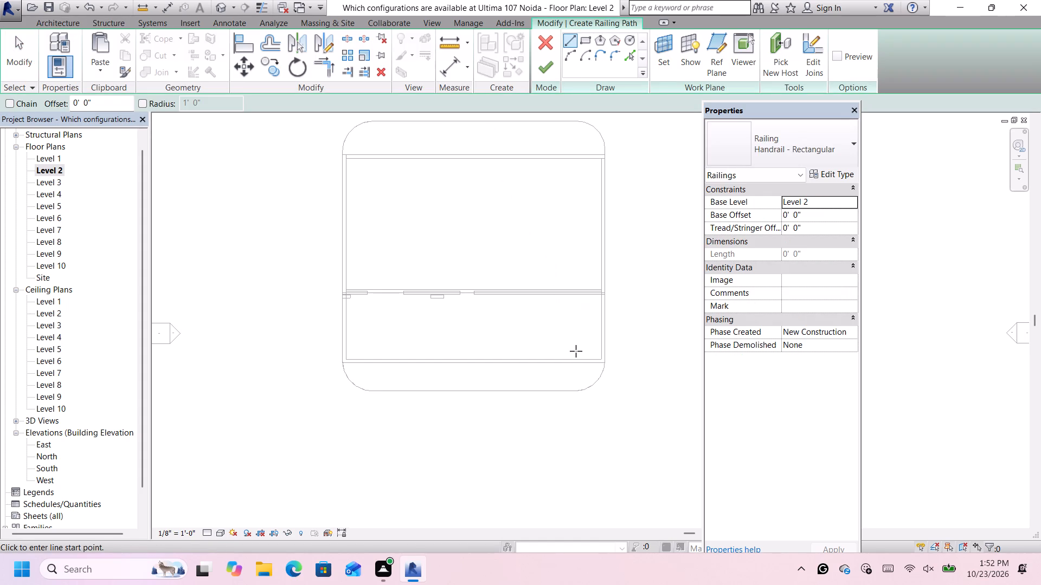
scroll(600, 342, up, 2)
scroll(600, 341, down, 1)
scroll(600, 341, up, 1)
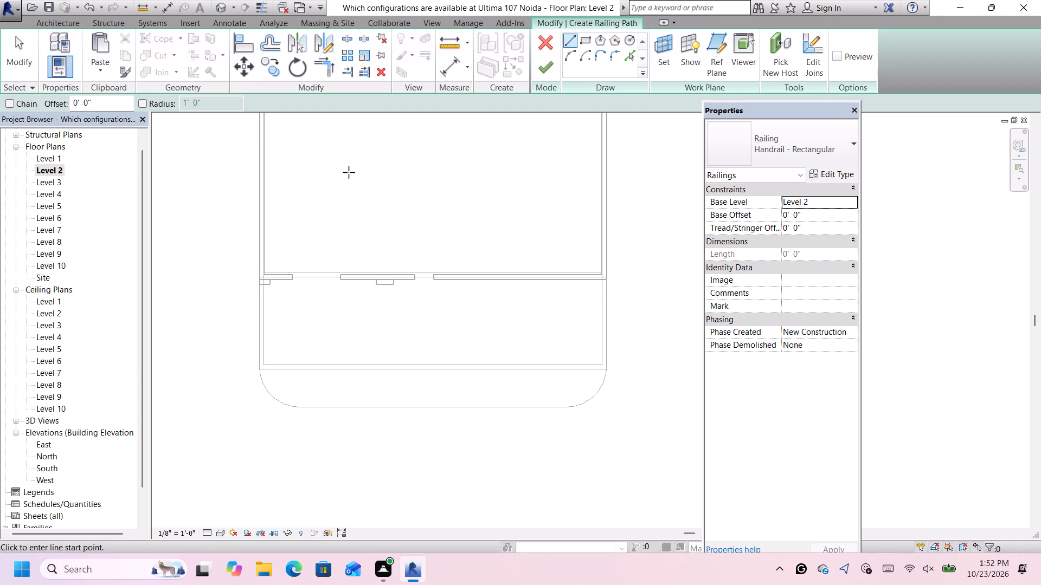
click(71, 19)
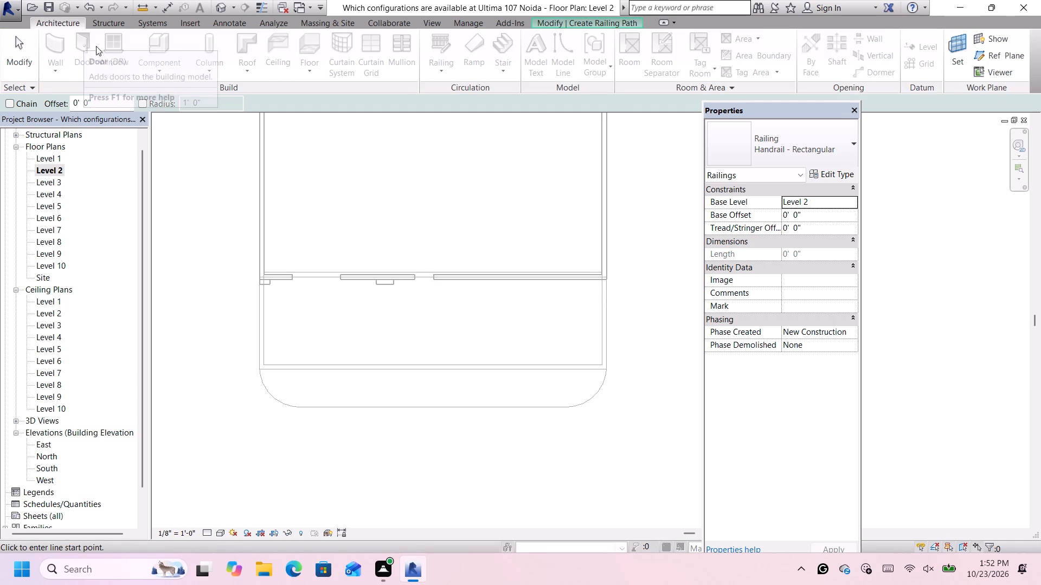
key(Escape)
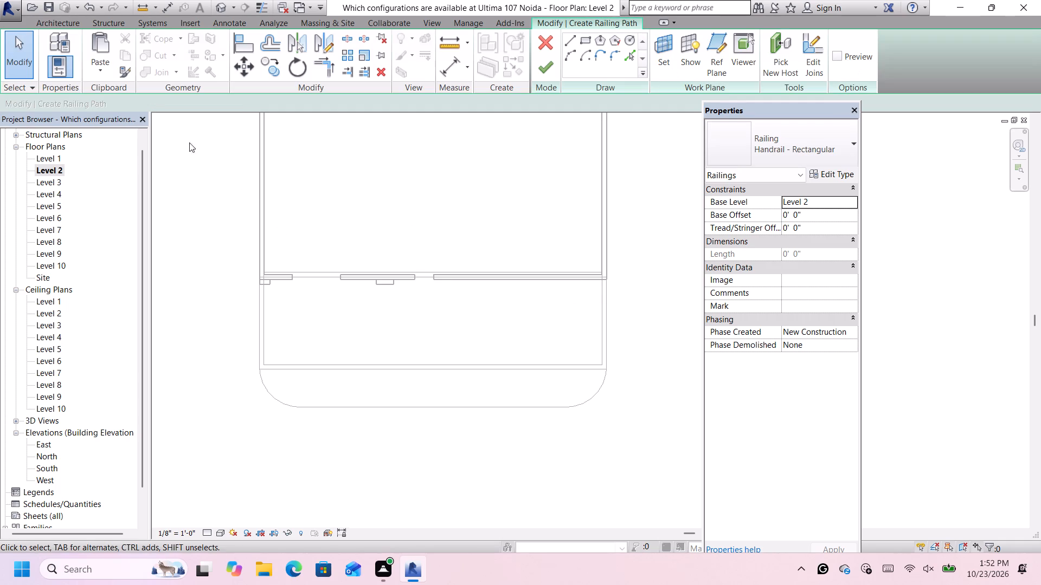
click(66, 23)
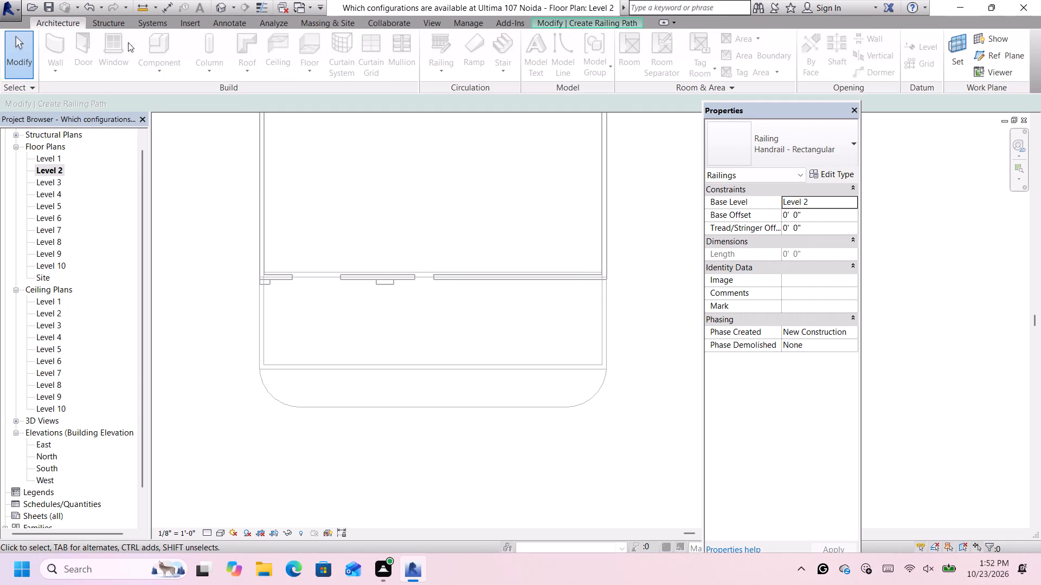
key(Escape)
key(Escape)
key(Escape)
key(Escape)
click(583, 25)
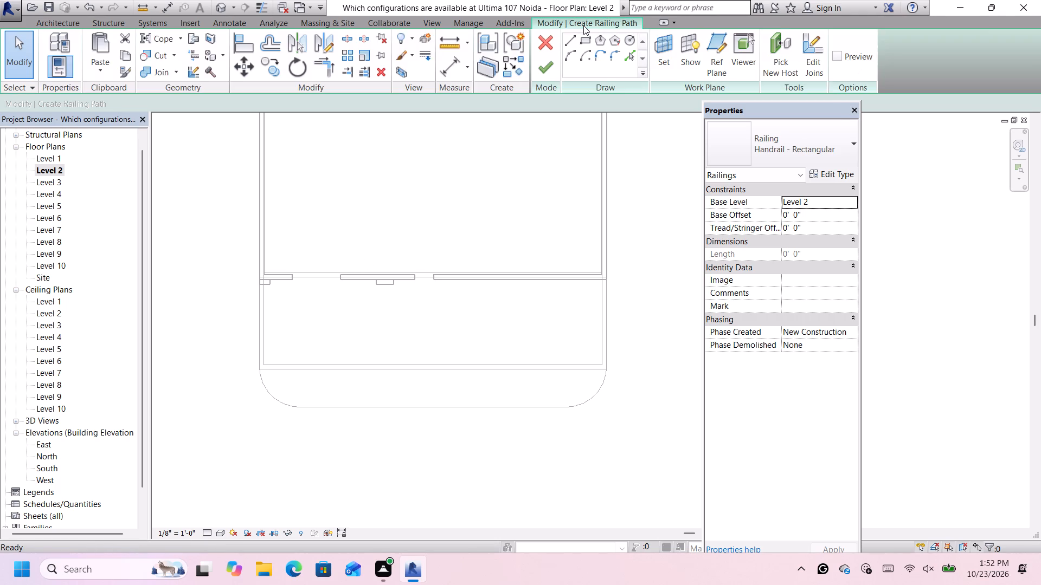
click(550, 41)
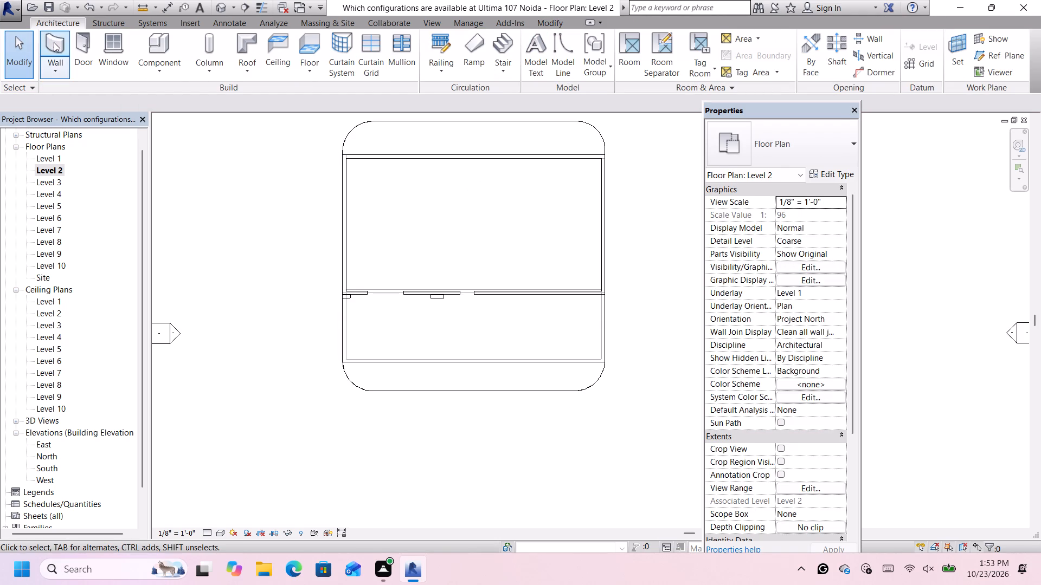
Set up a new Exterior Glazing curtain wall based on Level 2 with an unconnected height of 5' 0".
click(54, 43)
click(795, 135)
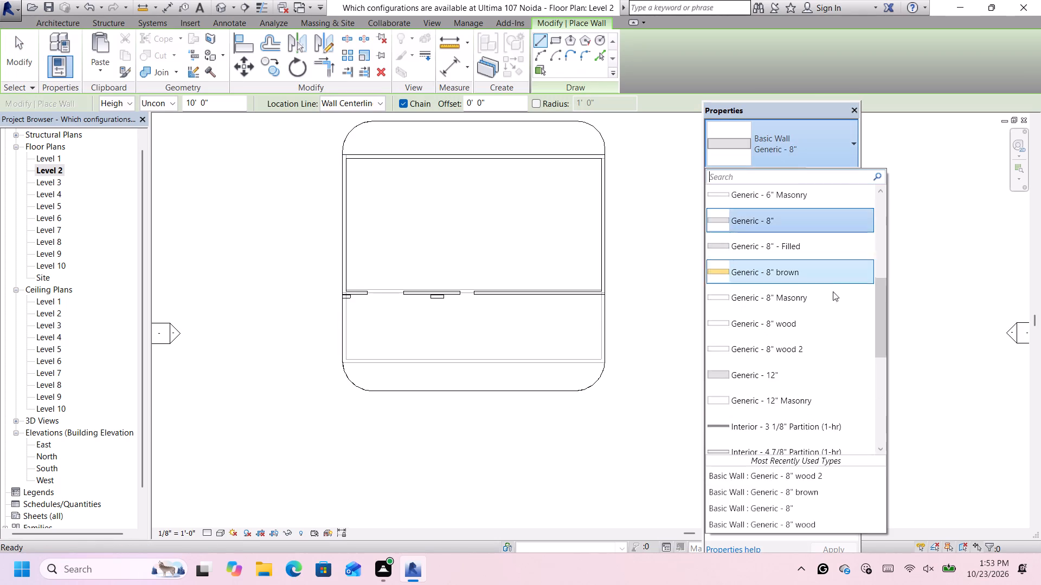
scroll(820, 305, down, 18)
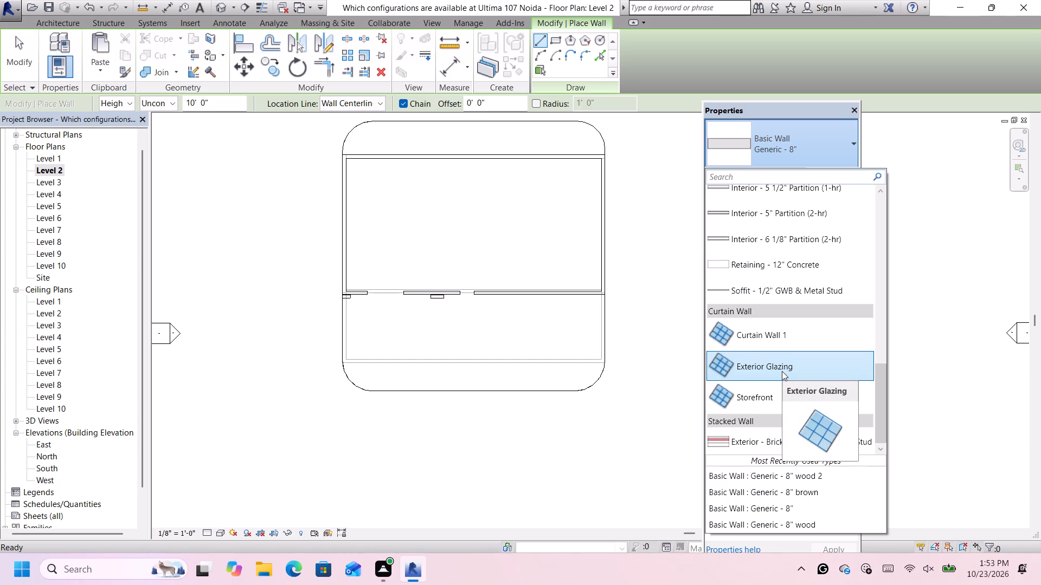
click(782, 371)
scroll(588, 374, up, 5)
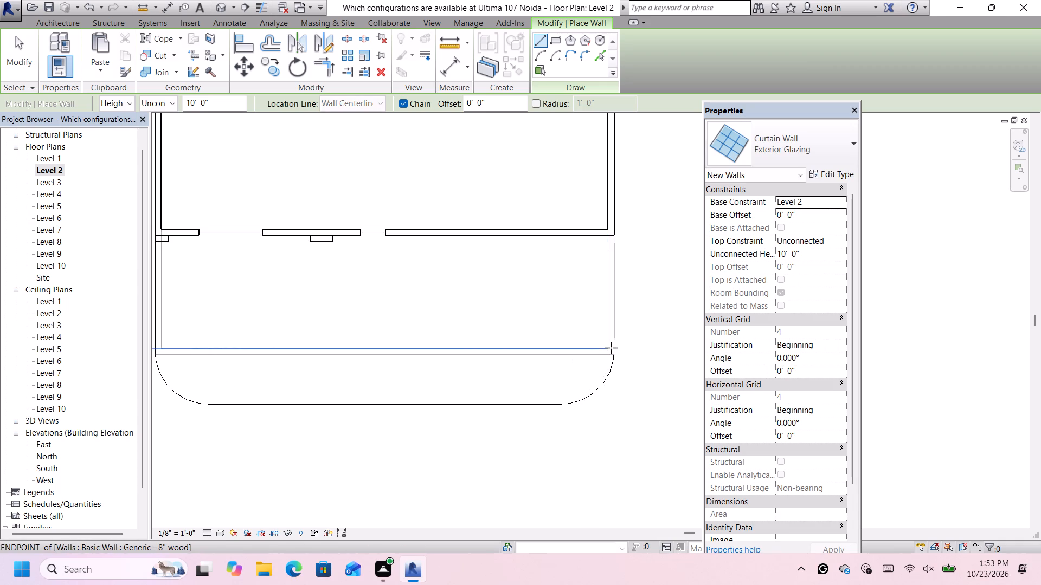
scroll(611, 348, down, 3)
click(818, 249)
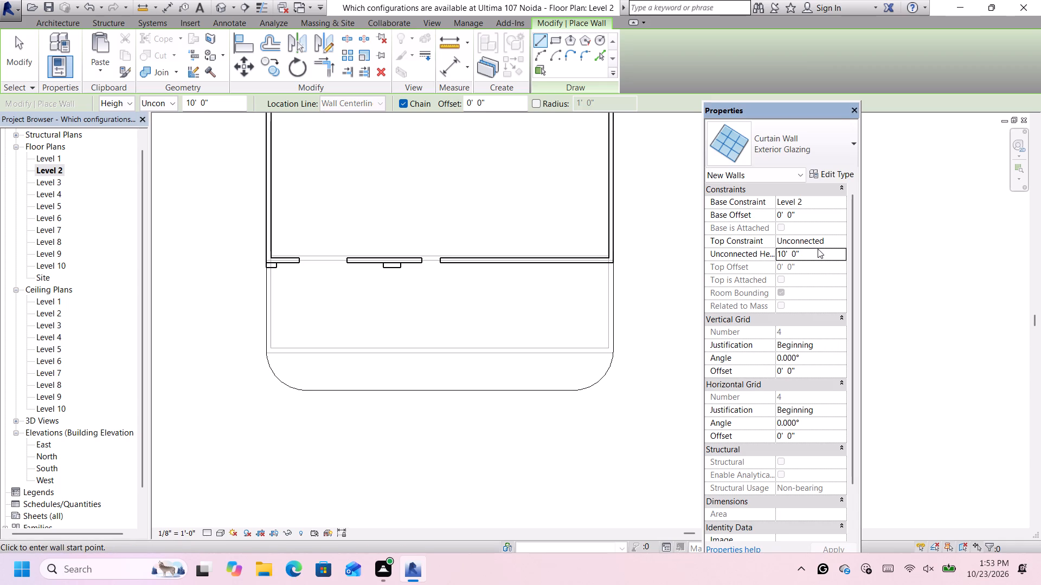
key(BackSpace)
text(5')
key(Return)
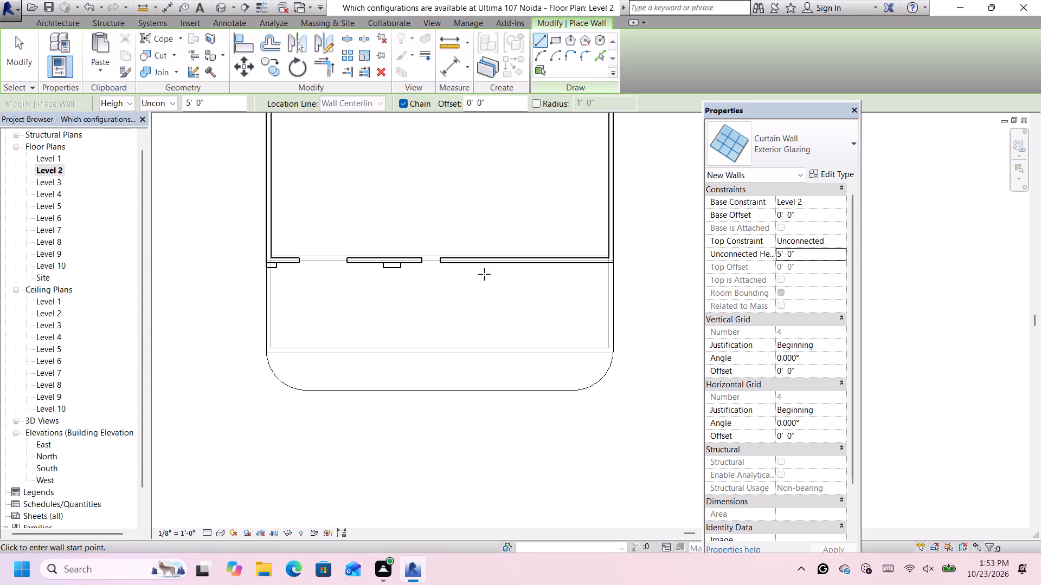
Draw a straight glazing segment about 12' 6" long along the terrace's east side, from the house wall corner toward the front.
scroll(607, 266, up, 2)
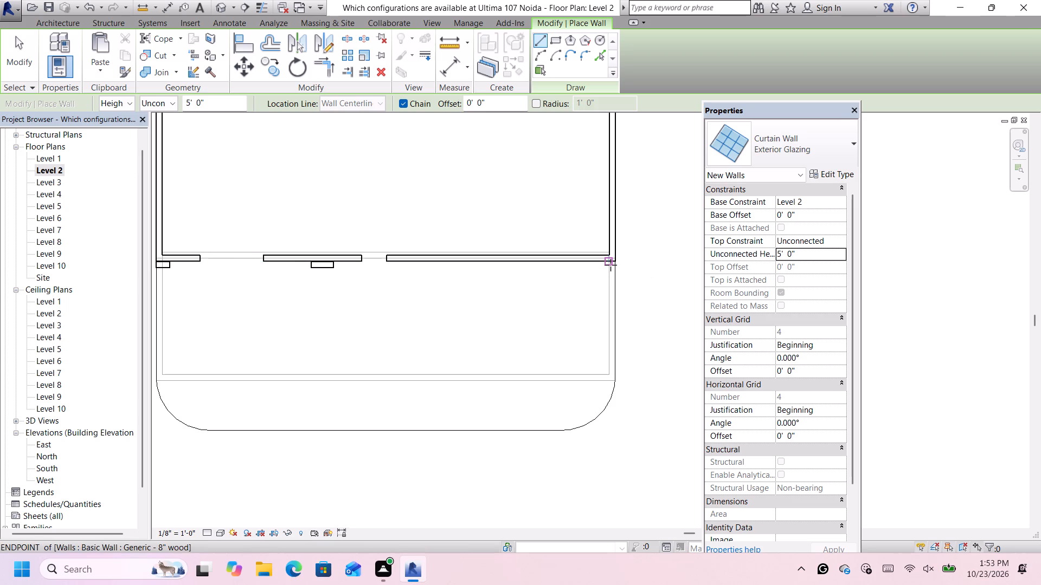
click(609, 264)
scroll(607, 375, down, 2)
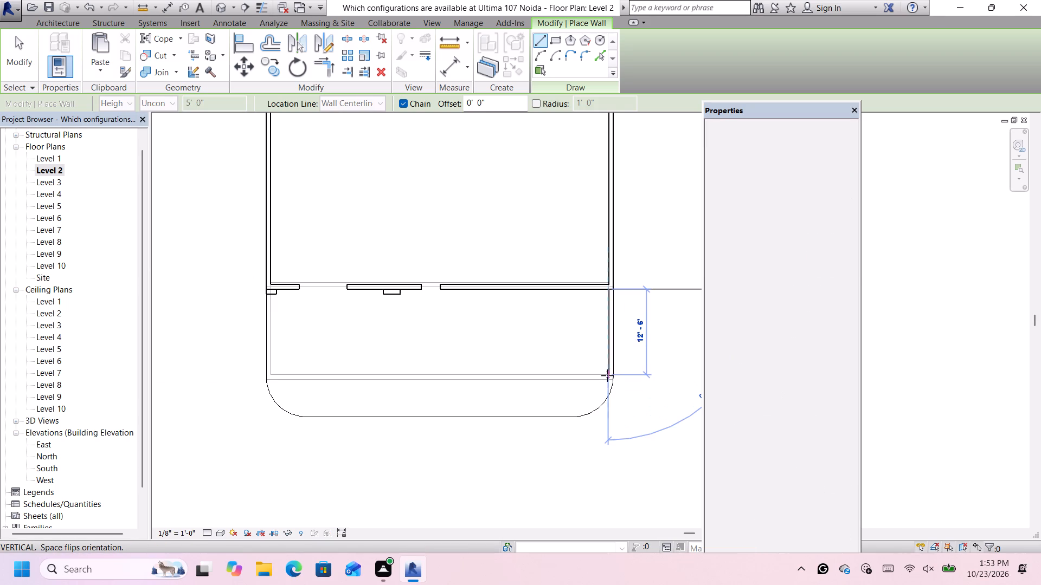
scroll(607, 378, up, 1)
scroll(608, 376, down, 1)
scroll(608, 376, up, 2)
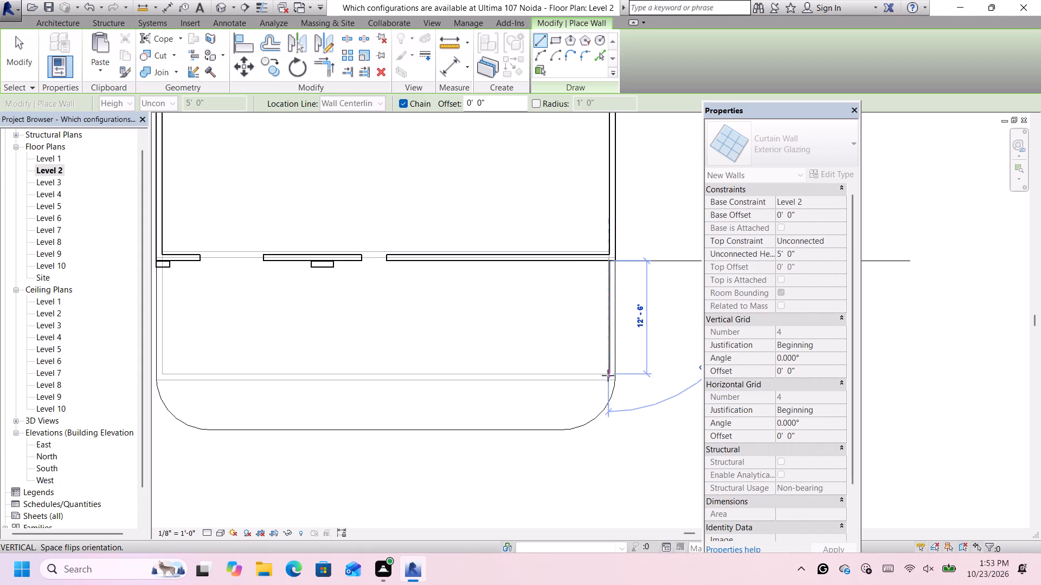
scroll(608, 374, up, 4)
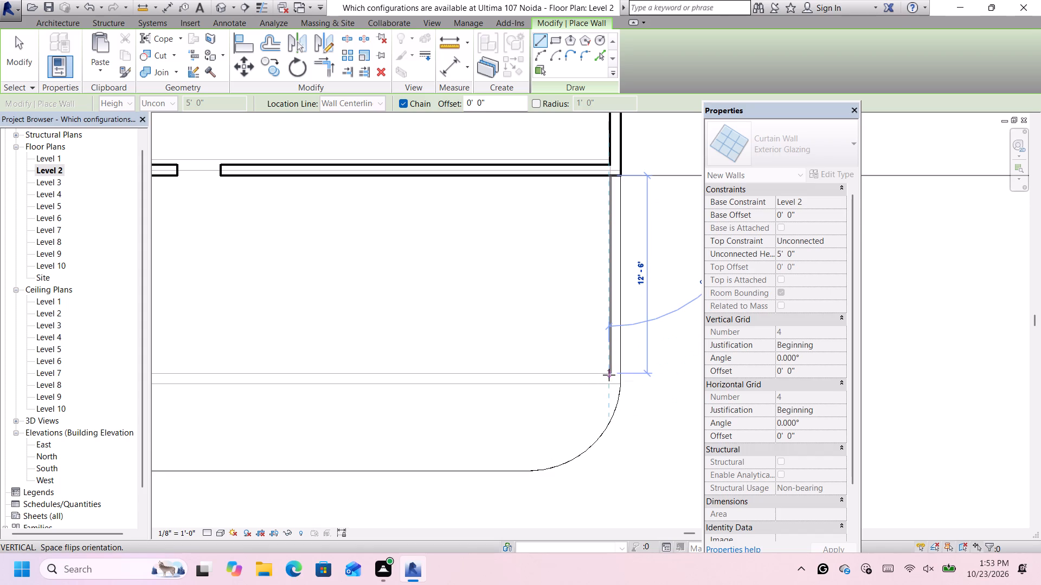
click(611, 373)
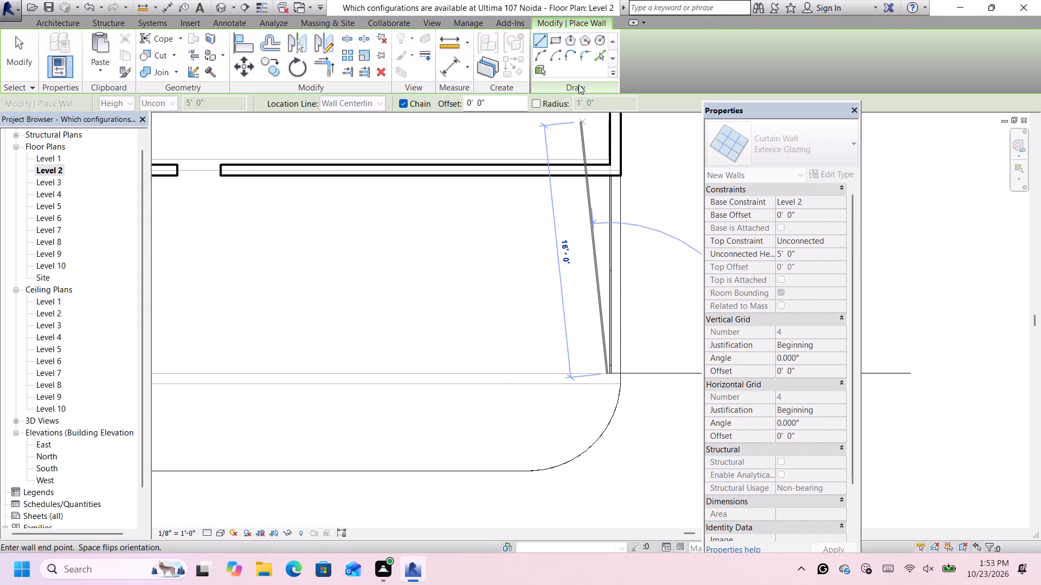
Continue the glazing around the terrace's southeast corner with a tangent arc of about 5' 7" radius.
click(541, 55)
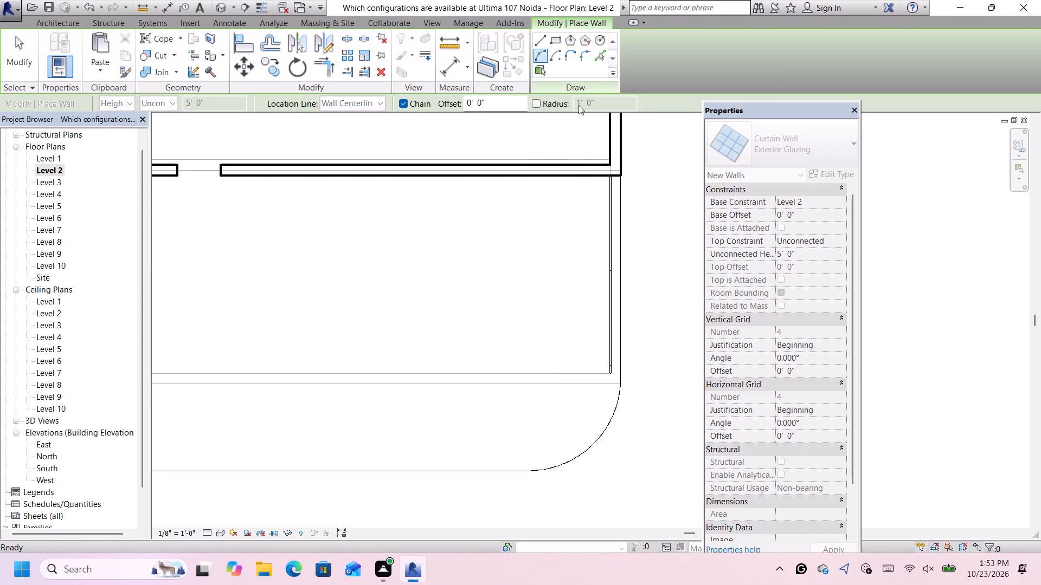
scroll(575, 434, down, 3)
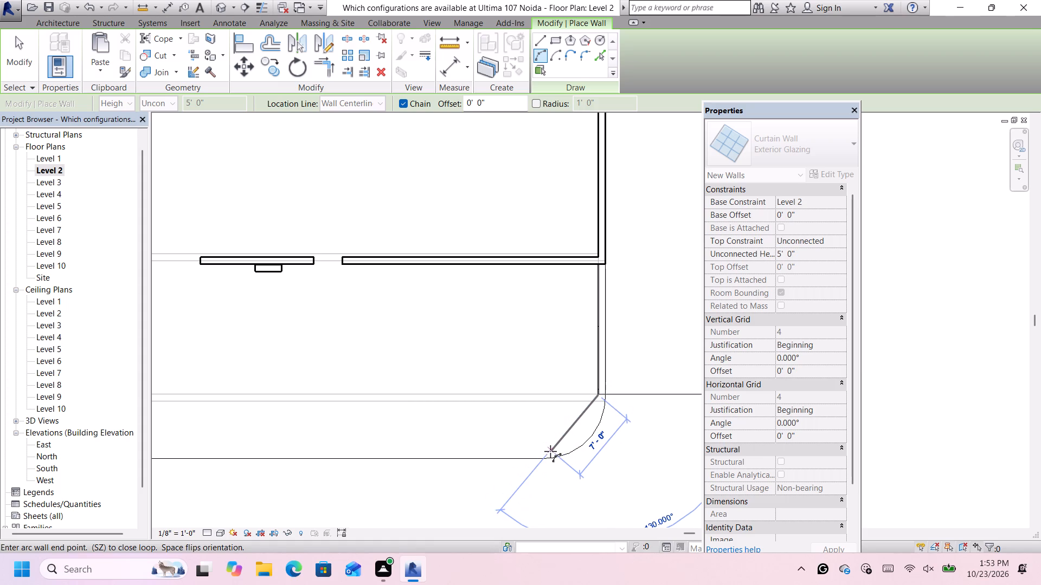
scroll(550, 451, up, 6)
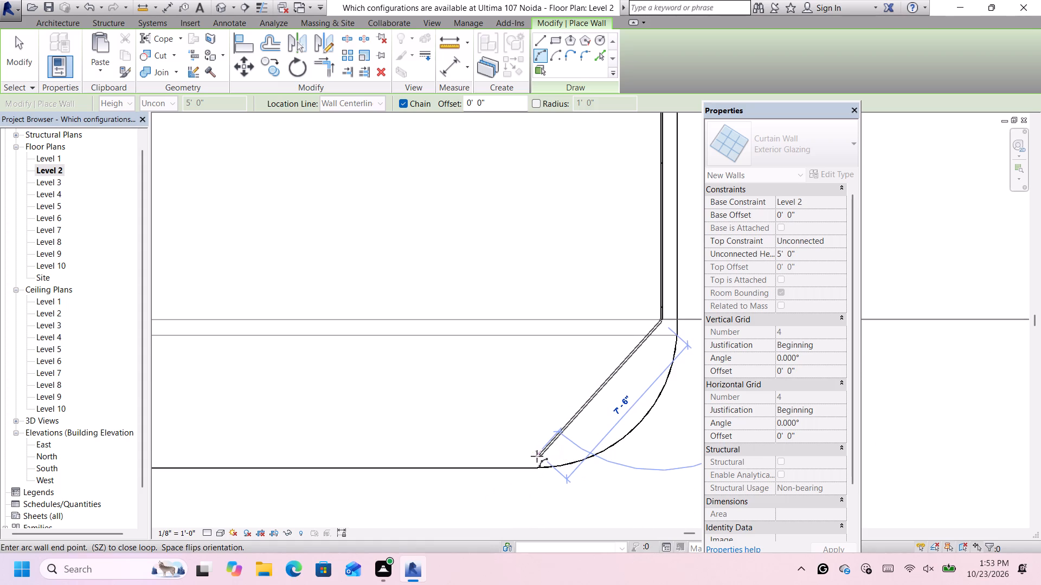
click(536, 454)
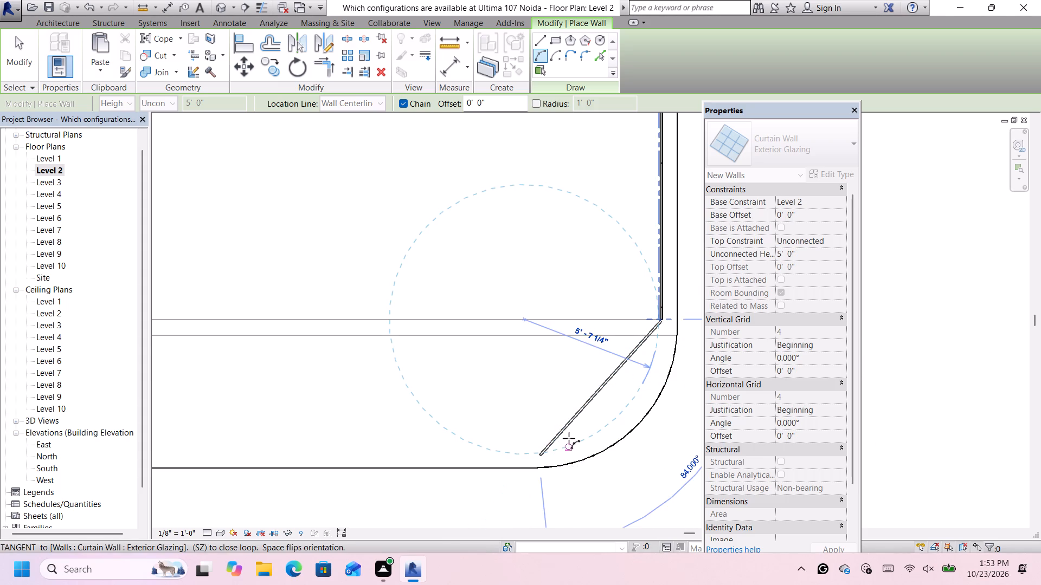
click(614, 413)
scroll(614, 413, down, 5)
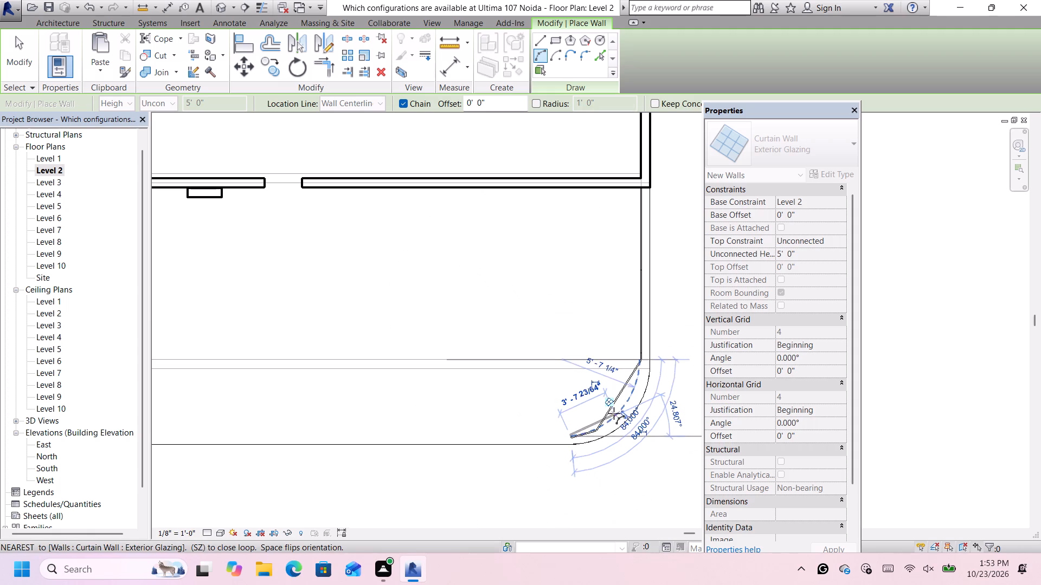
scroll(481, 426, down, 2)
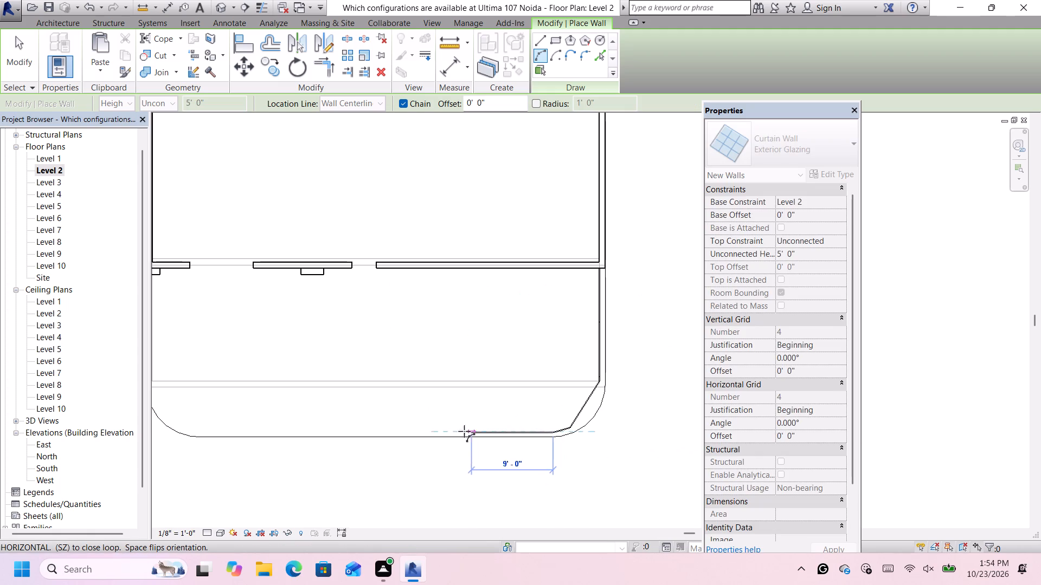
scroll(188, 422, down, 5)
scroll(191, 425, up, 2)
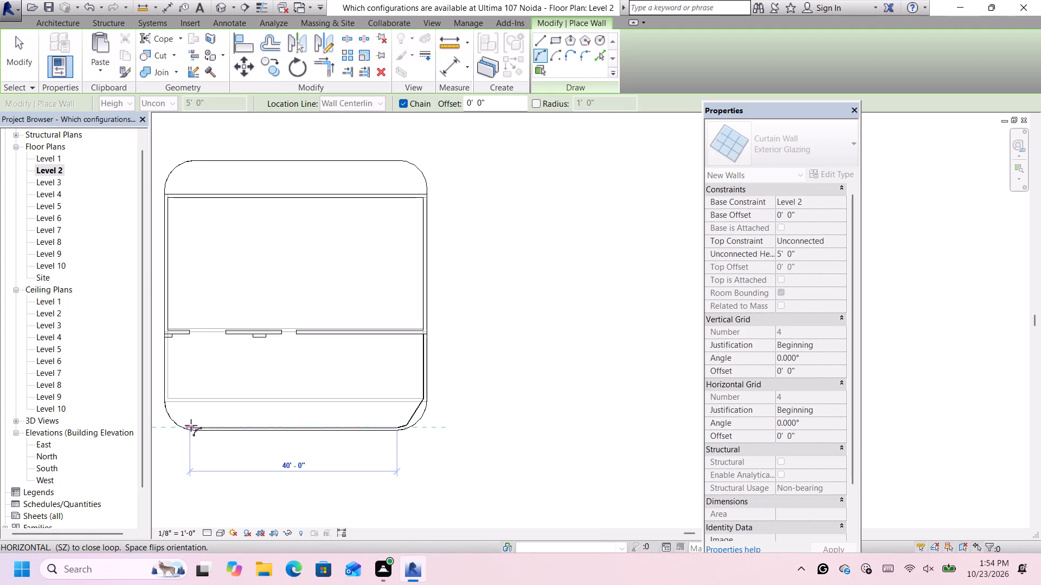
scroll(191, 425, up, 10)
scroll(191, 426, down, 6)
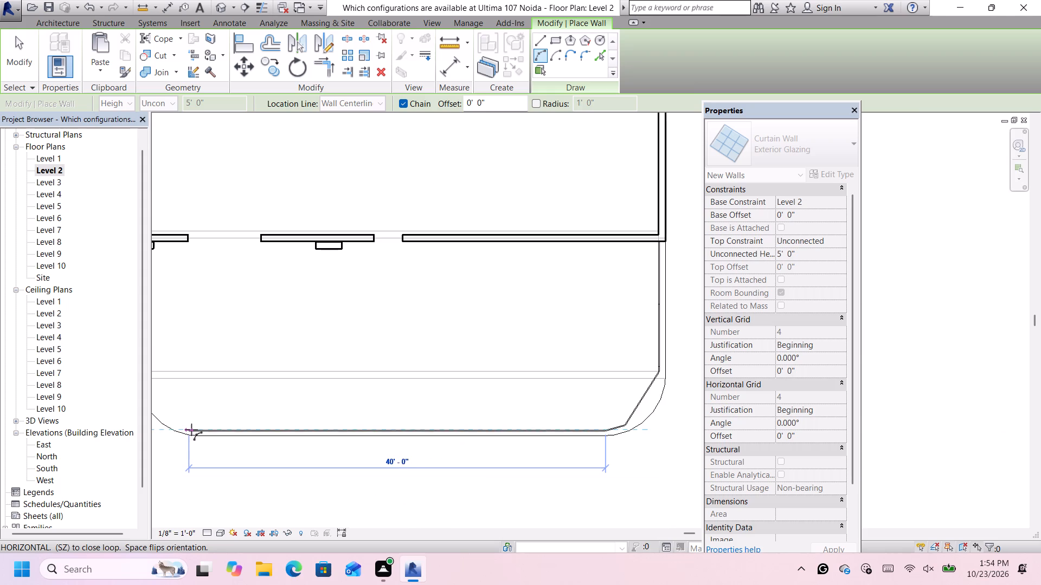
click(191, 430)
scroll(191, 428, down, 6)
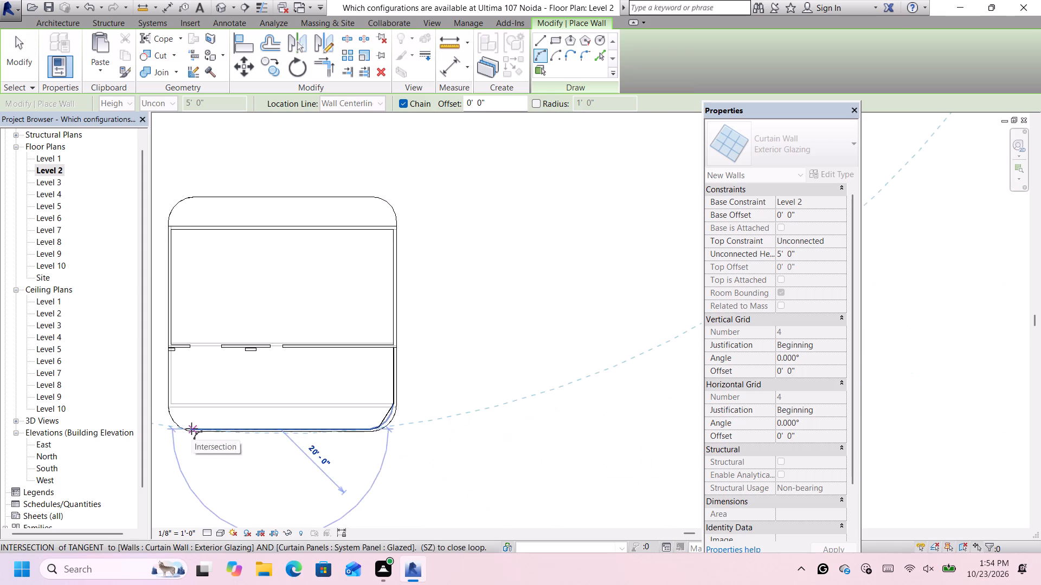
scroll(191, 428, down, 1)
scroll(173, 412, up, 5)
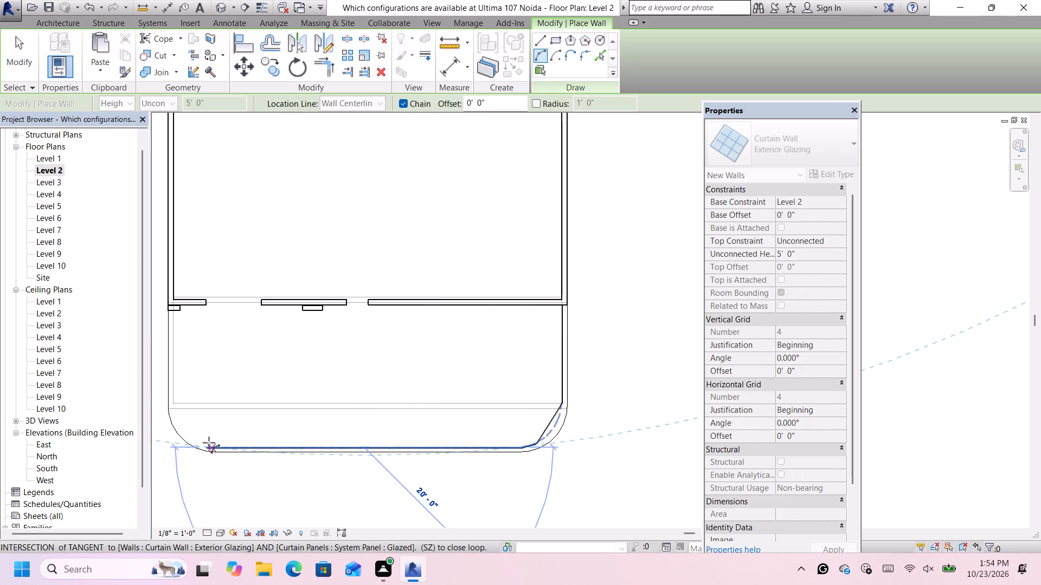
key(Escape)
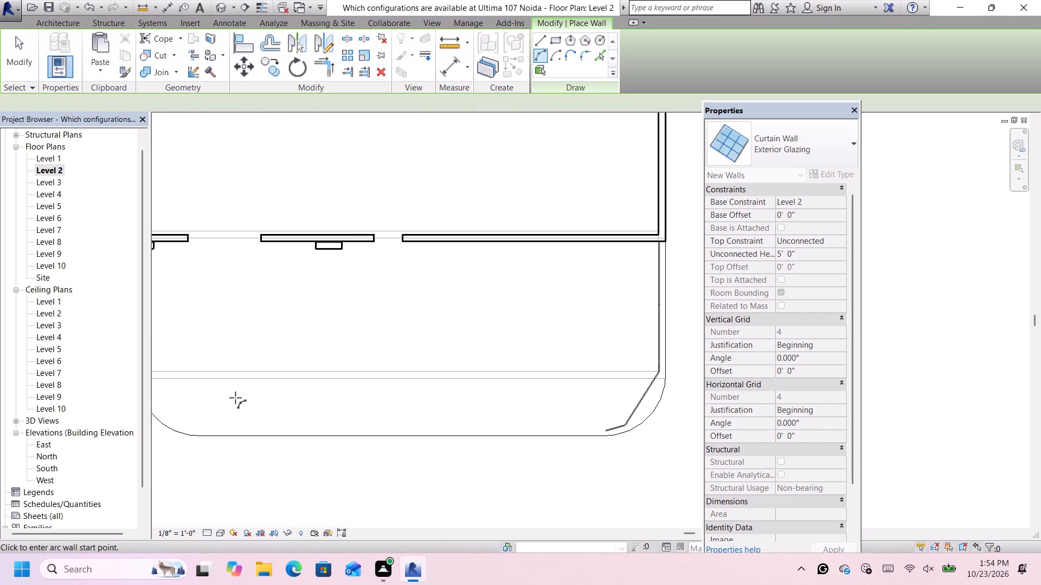
Draw a straight glazing segment about 39' long along the terrace's front edge, from the southeast arc's end to the southwest corner.
scroll(247, 394, down, 6)
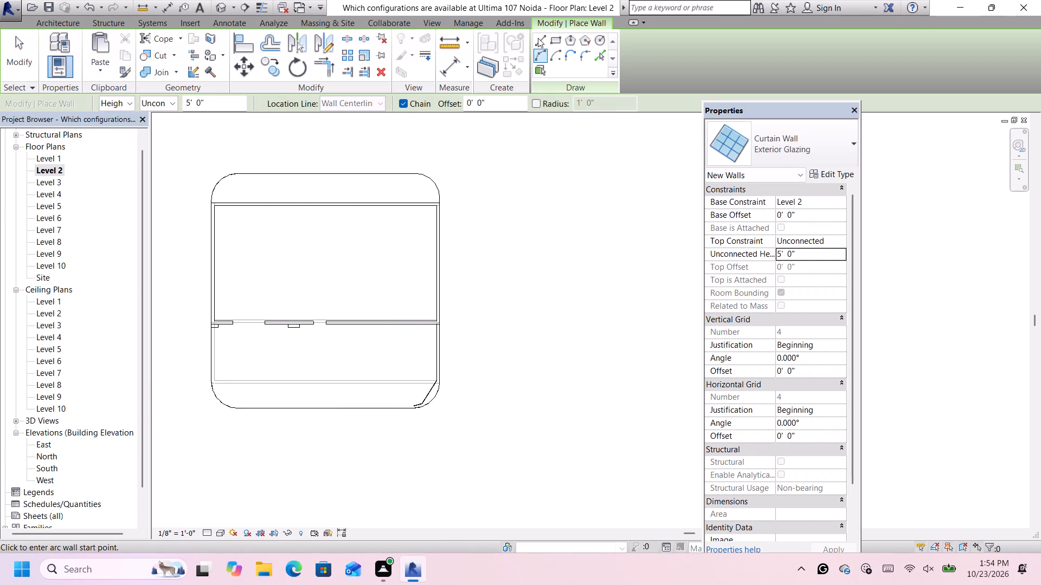
click(539, 39)
scroll(483, 468, up, 4)
scroll(355, 365, up, 3)
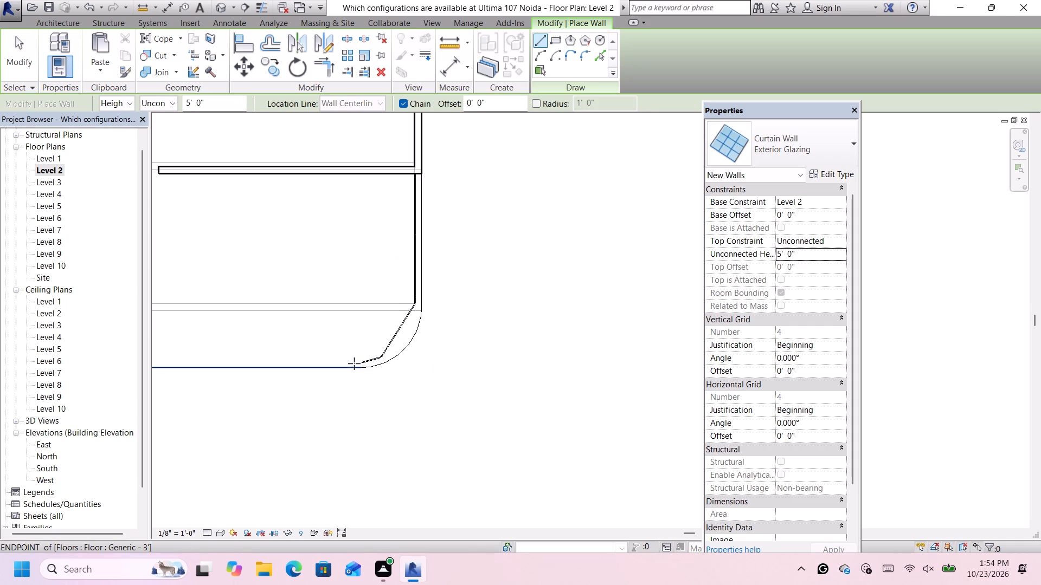
scroll(354, 363, up, 2)
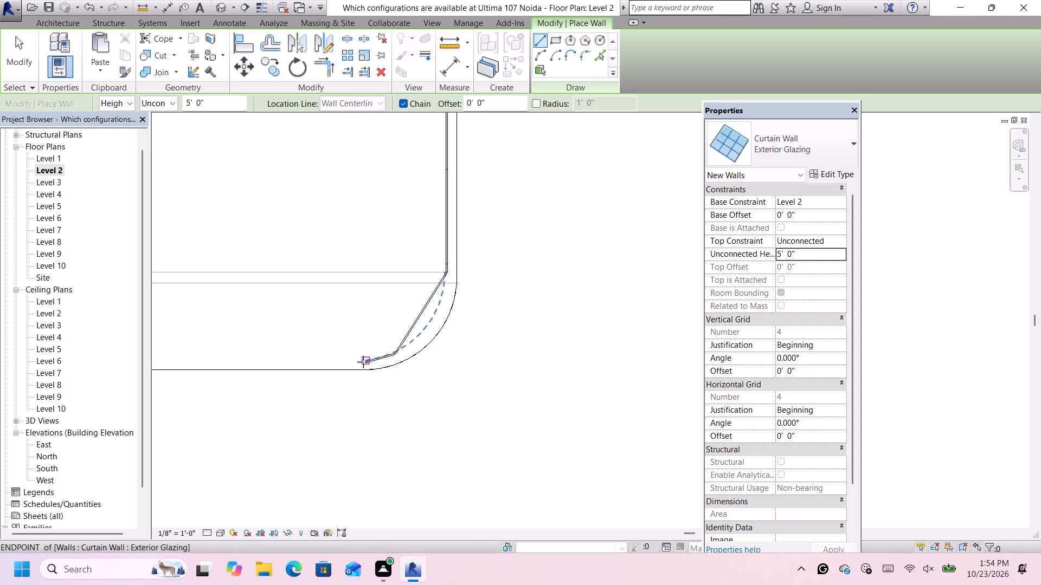
click(367, 362)
scroll(367, 362, down, 18)
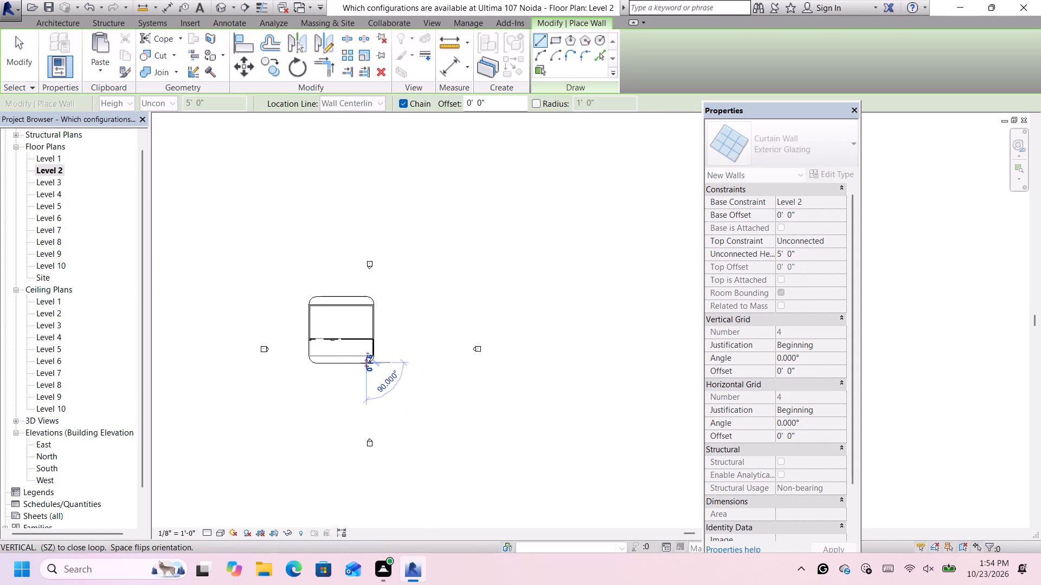
scroll(317, 369, up, 14)
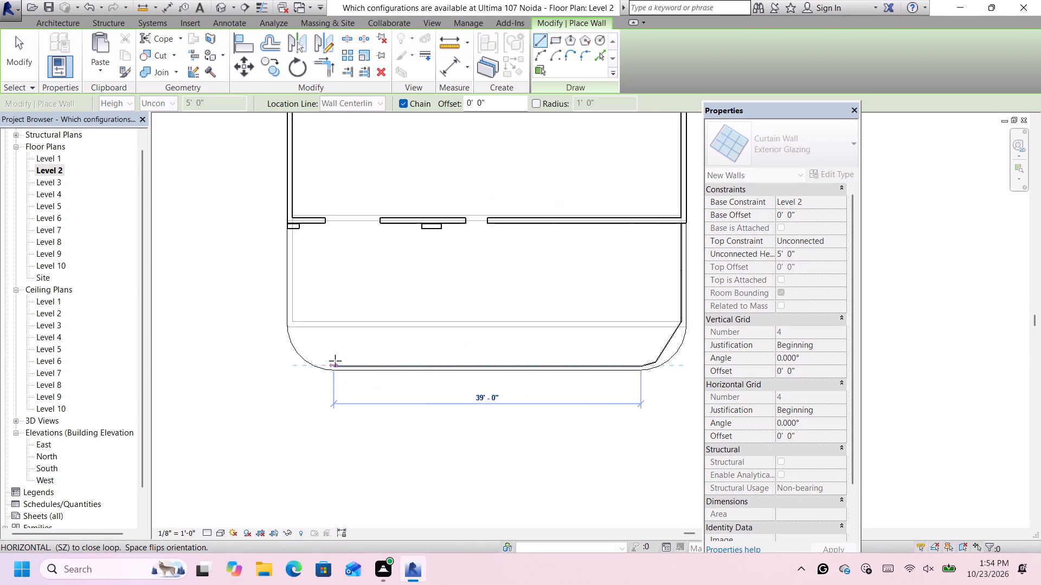
scroll(335, 361, up, 7)
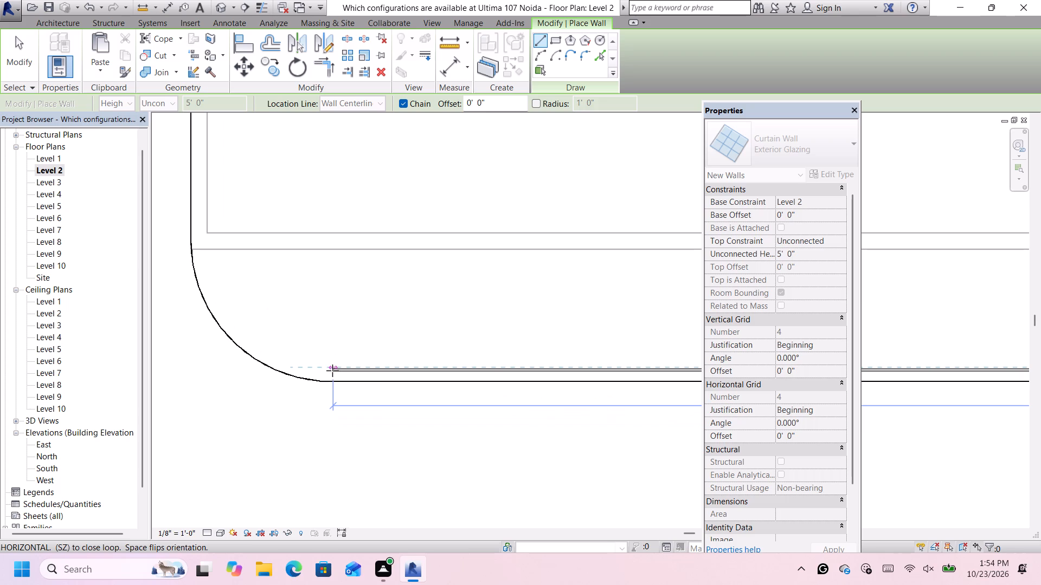
click(332, 369)
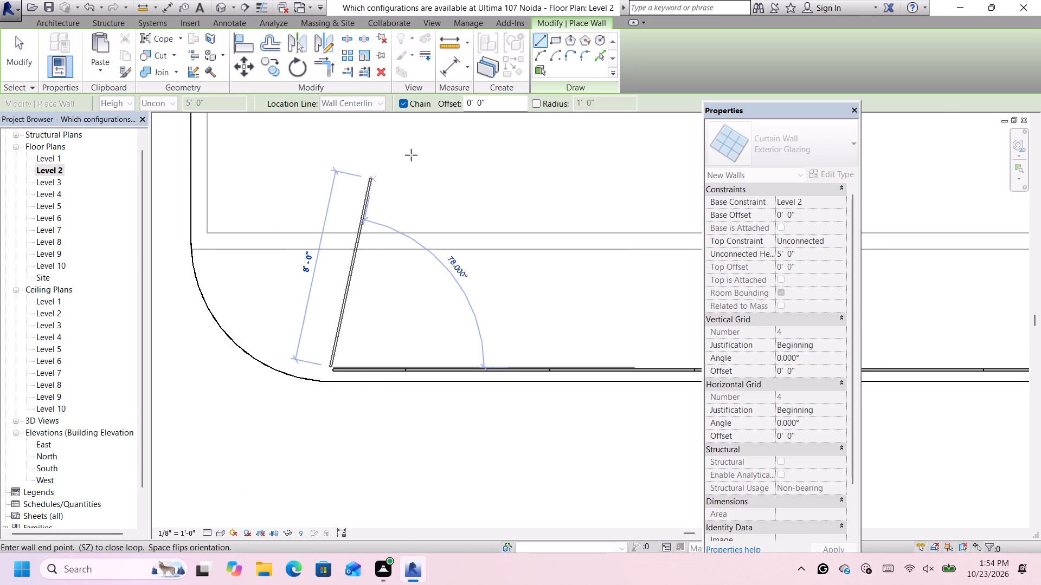
Continue the glazing around the terrace's southwest corner with a tangent arc of about 4' 11" radius.
click(540, 57)
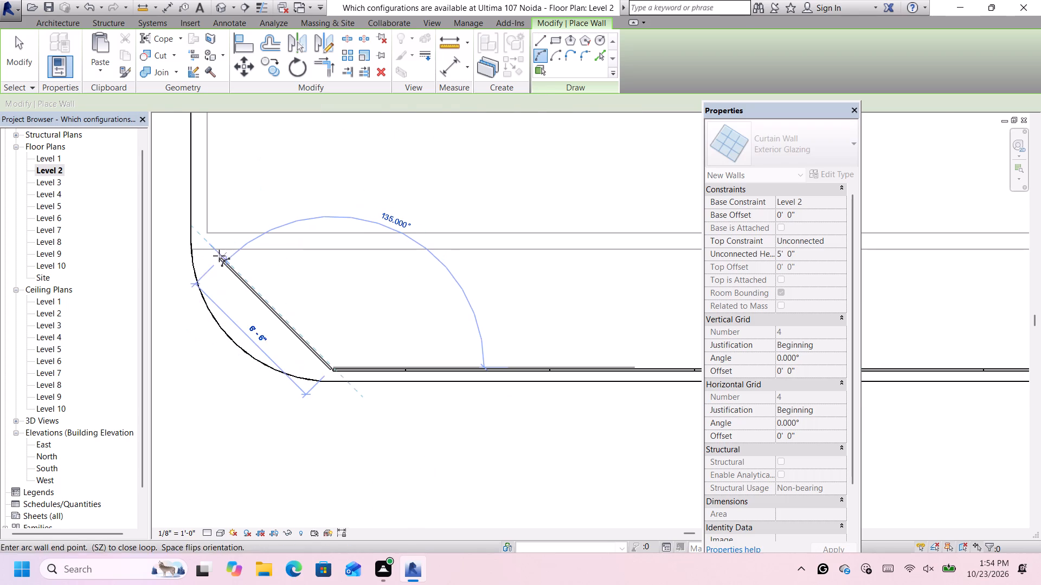
scroll(208, 246, up, 2)
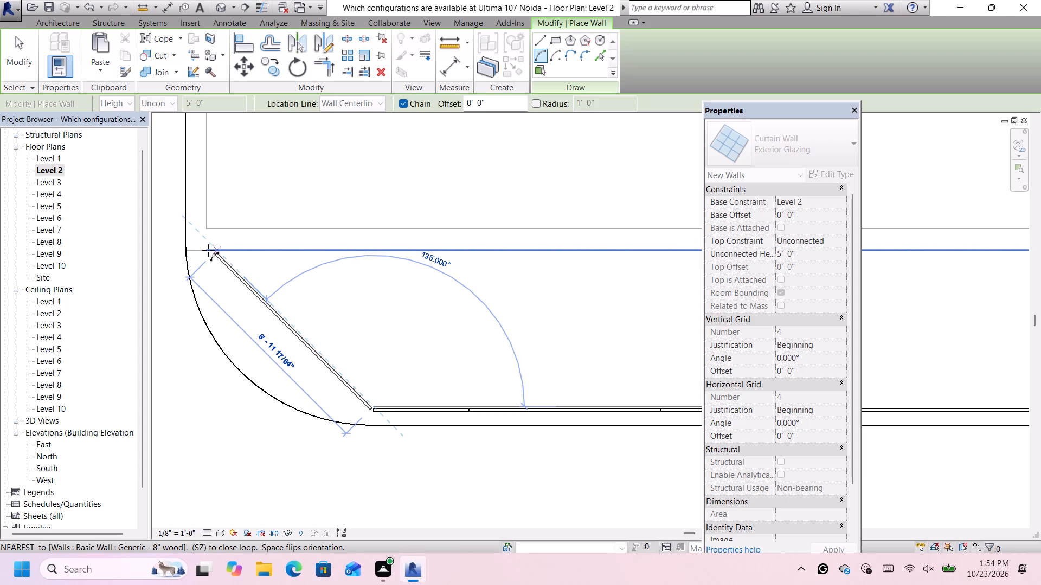
click(211, 249)
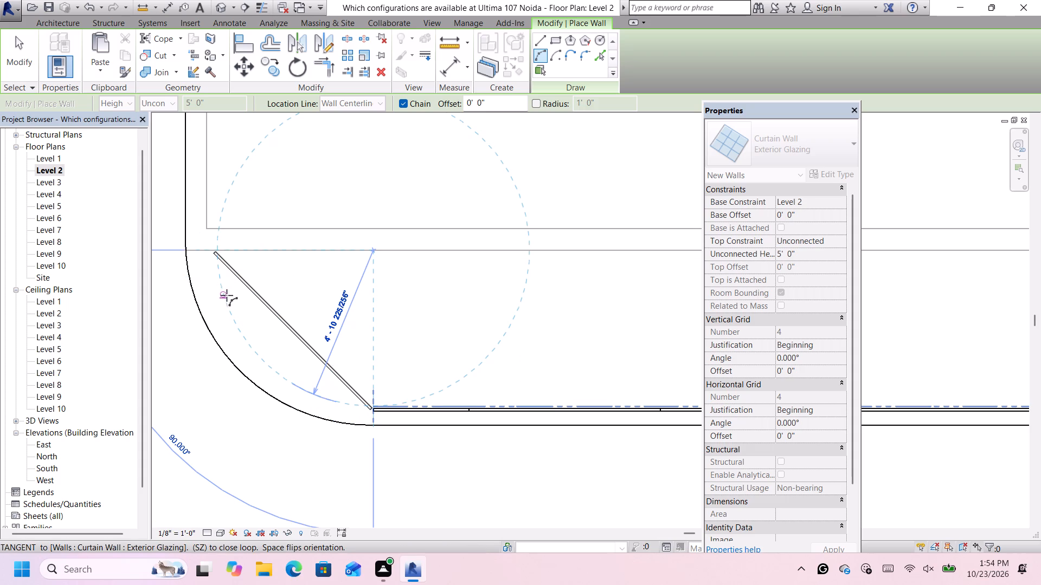
click(228, 313)
scroll(227, 303, down, 5)
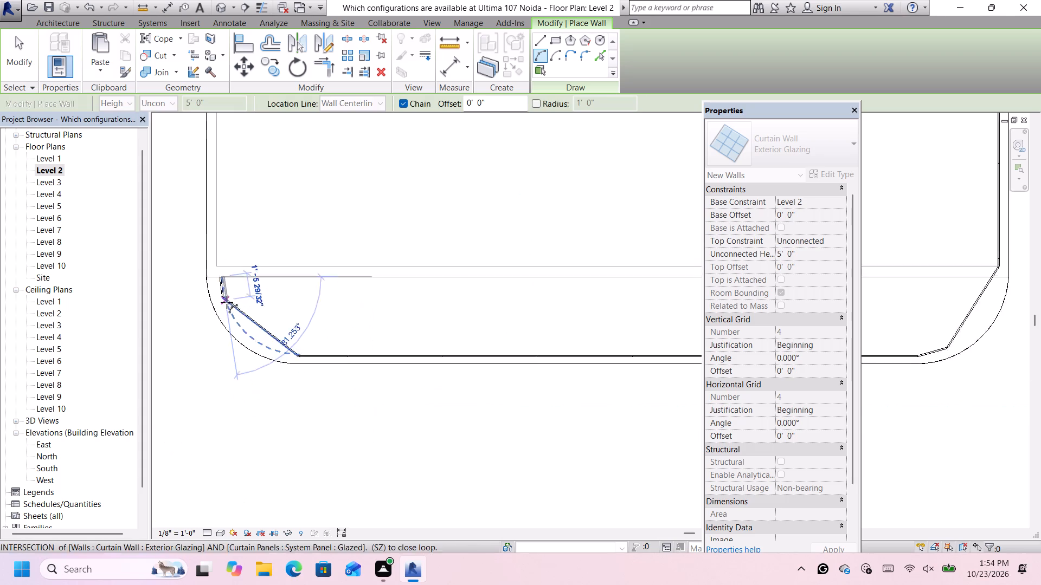
scroll(227, 302, down, 1)
scroll(215, 241, down, 5)
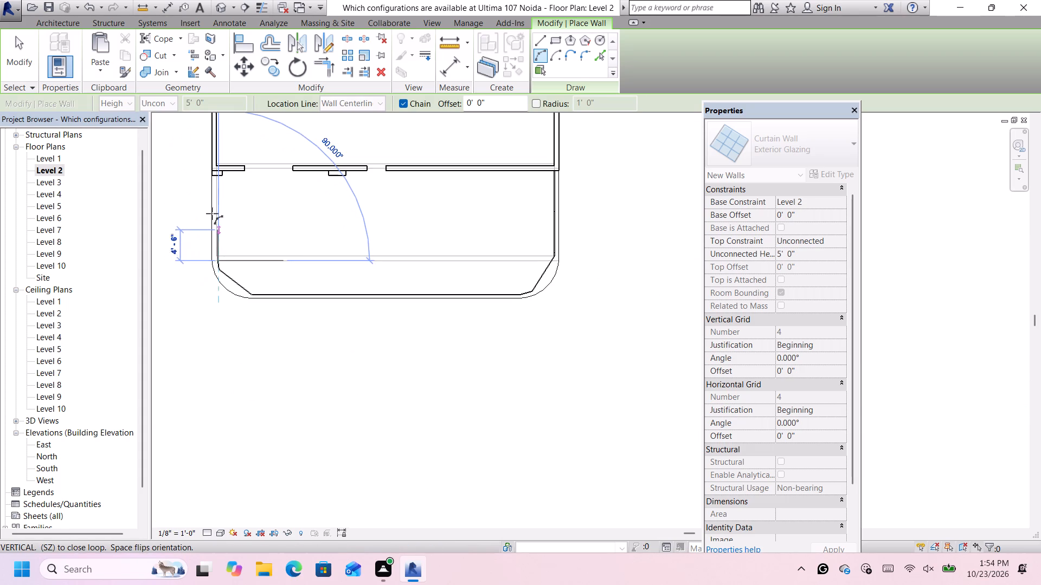
Draw a straight glazing segment about 12' 9" long along the terrace's west side, from the southwest arc's end back to the house wall.
click(542, 36)
scroll(215, 173, up, 5)
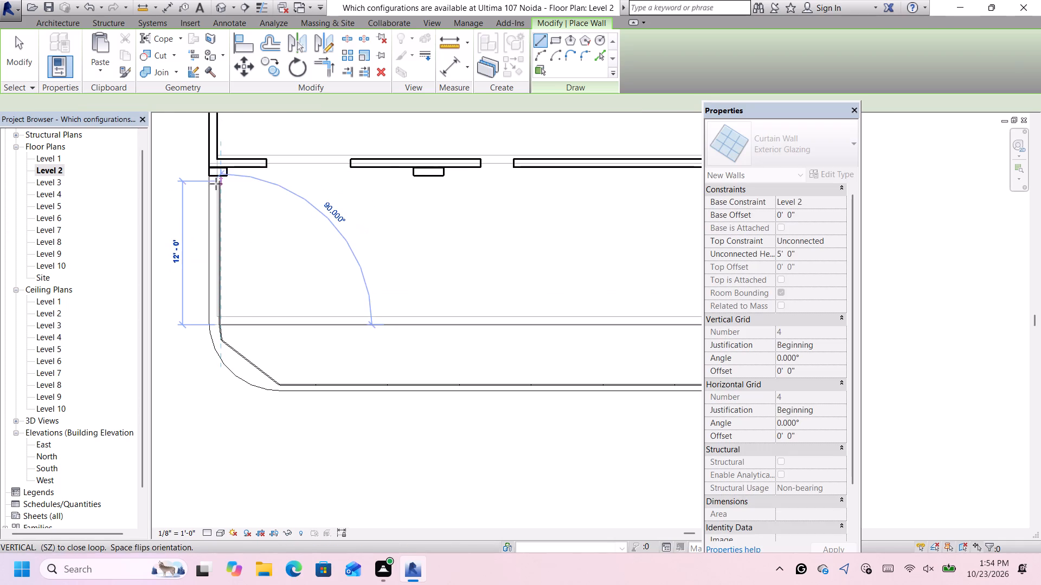
scroll(216, 184, up, 2)
click(220, 175)
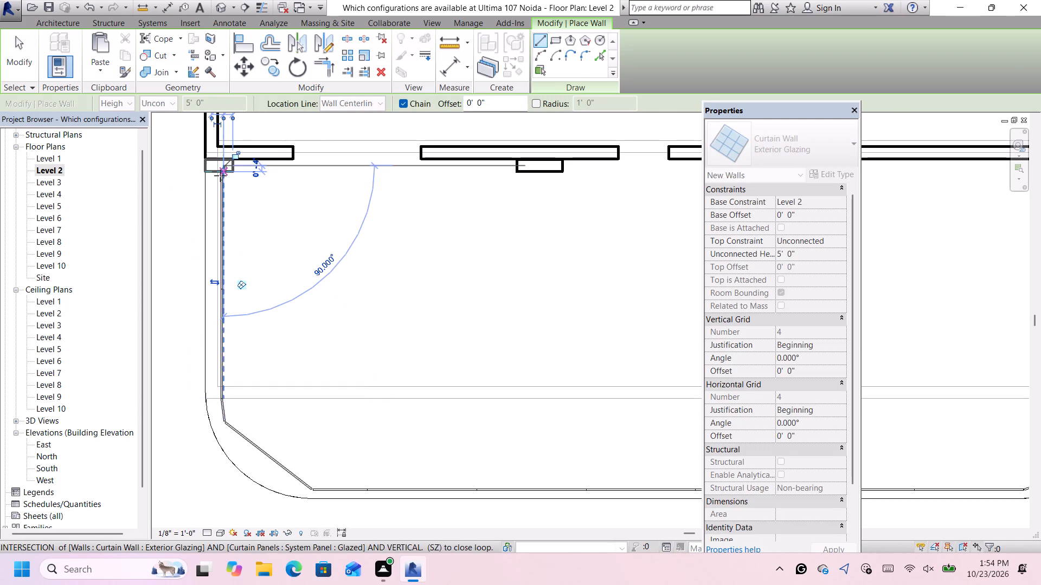
key(Escape)
scroll(318, 200, down, 3)
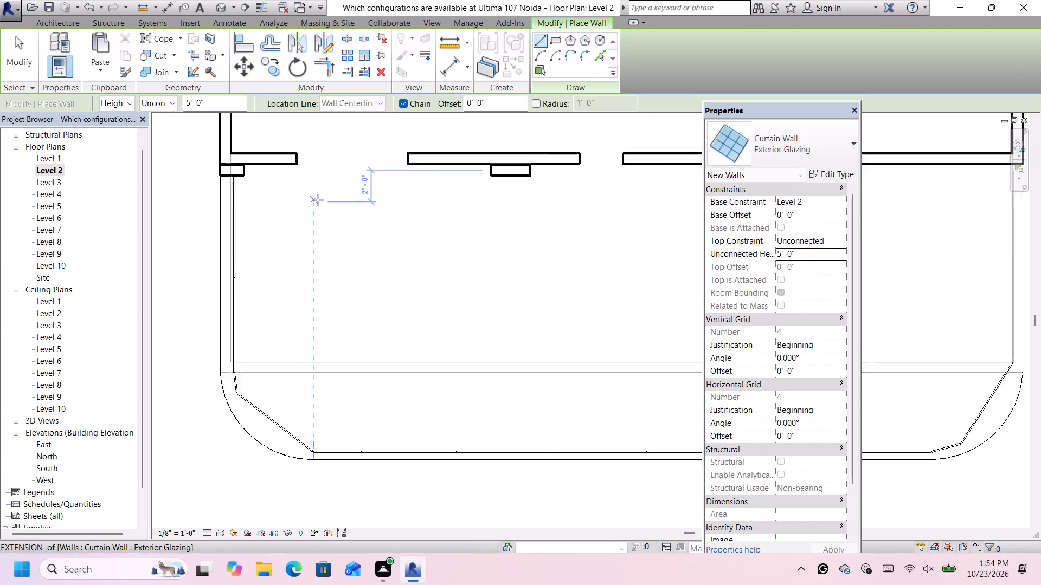
scroll(318, 200, down, 3)
scroll(366, 243, down, 5)
key(Escape)
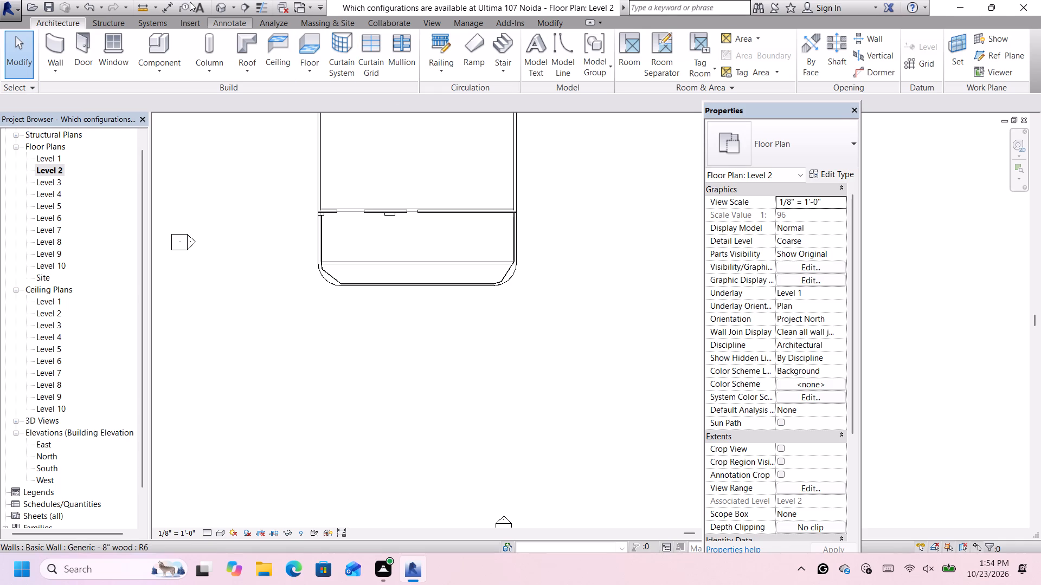
Examine the terrace glazing in the 3D view, from the front and from the top-front-left corner.
click(220, 4)
scroll(464, 253, down, 3)
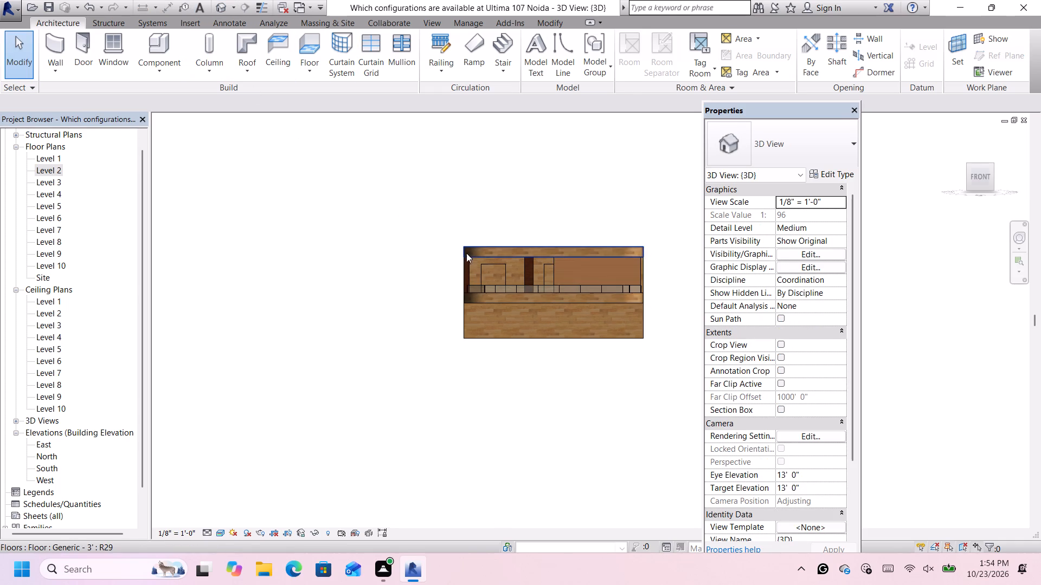
scroll(592, 271, up, 7)
scroll(631, 217, up, 2)
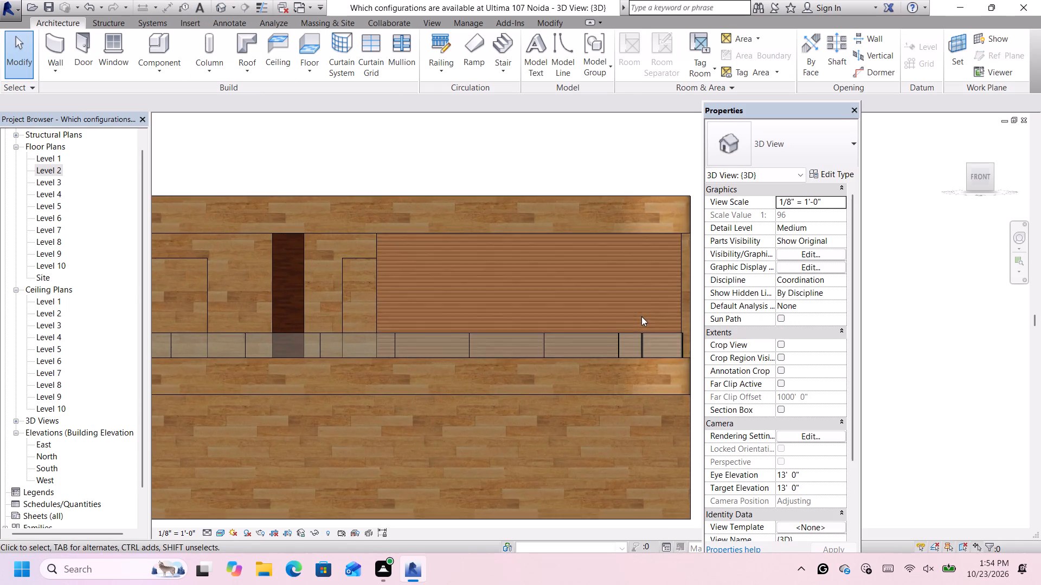
scroll(641, 316, up, 4)
scroll(637, 342, down, 7)
scroll(680, 301, up, 2)
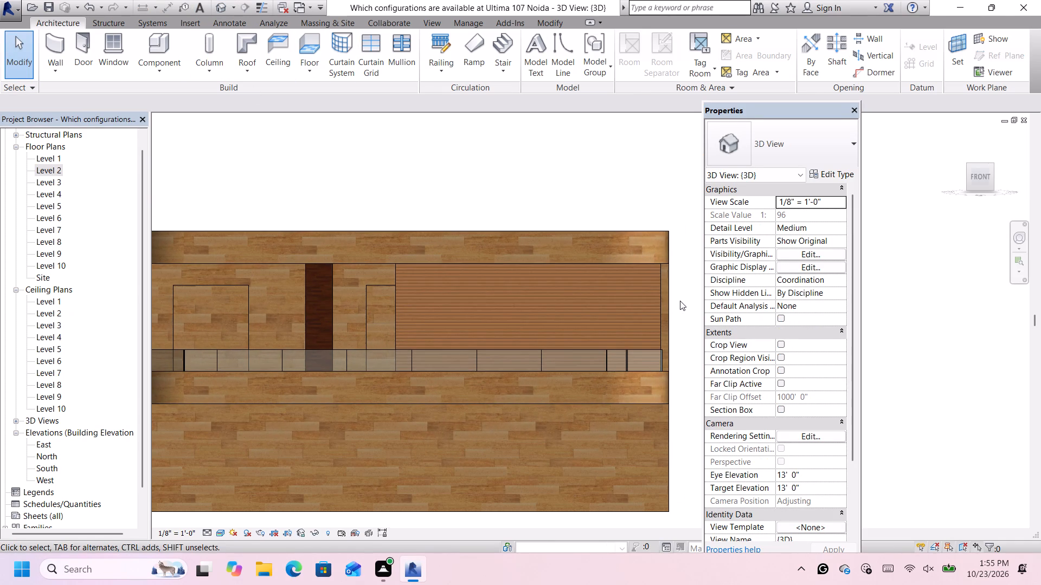
click(968, 166)
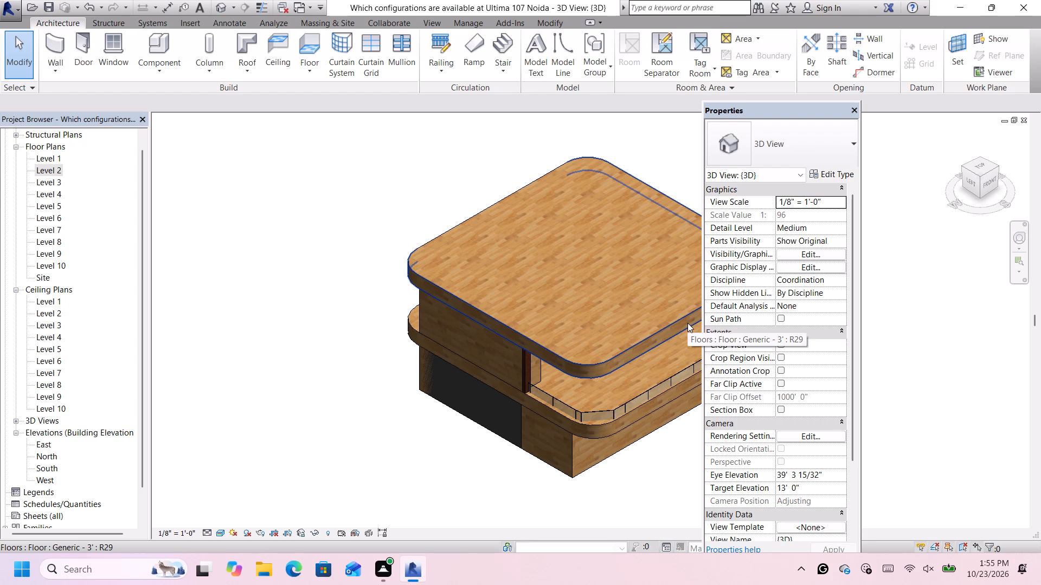
Change the terrace's straight west glazing segment to the Storefront curtain wall type.
scroll(659, 347, up, 3)
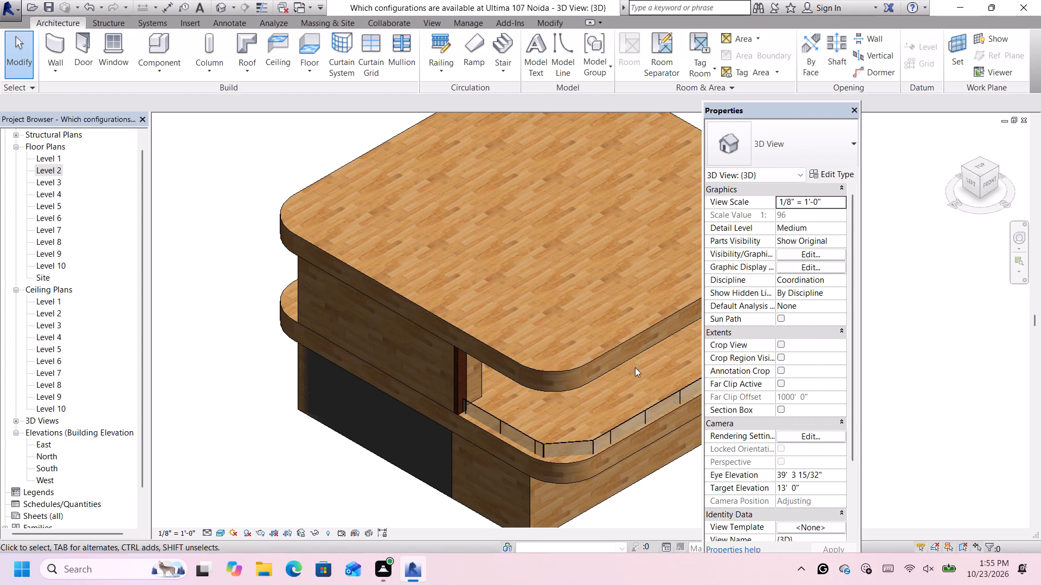
scroll(491, 438, up, 7)
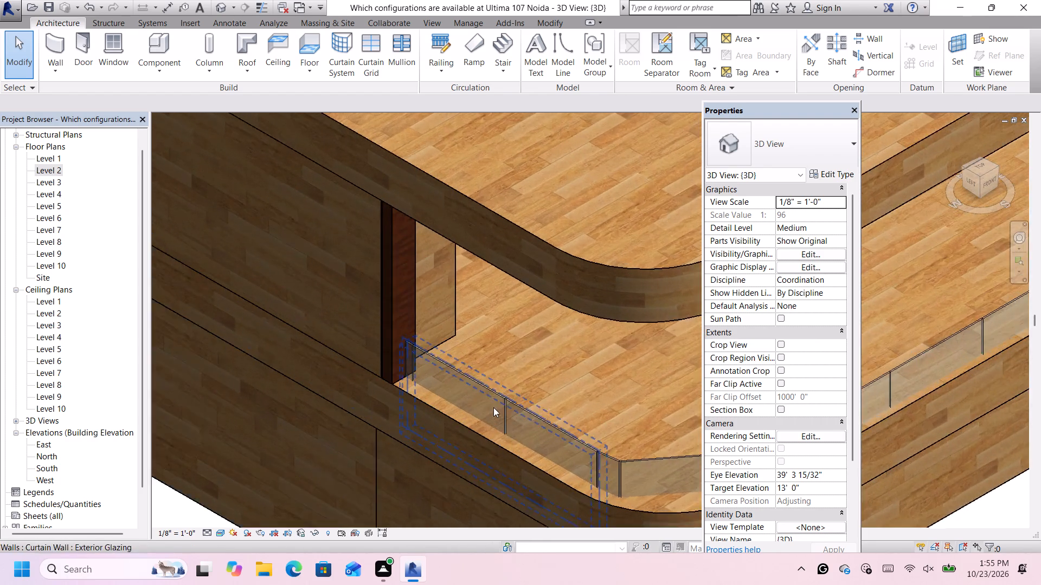
scroll(493, 407, up, 7)
click(517, 391)
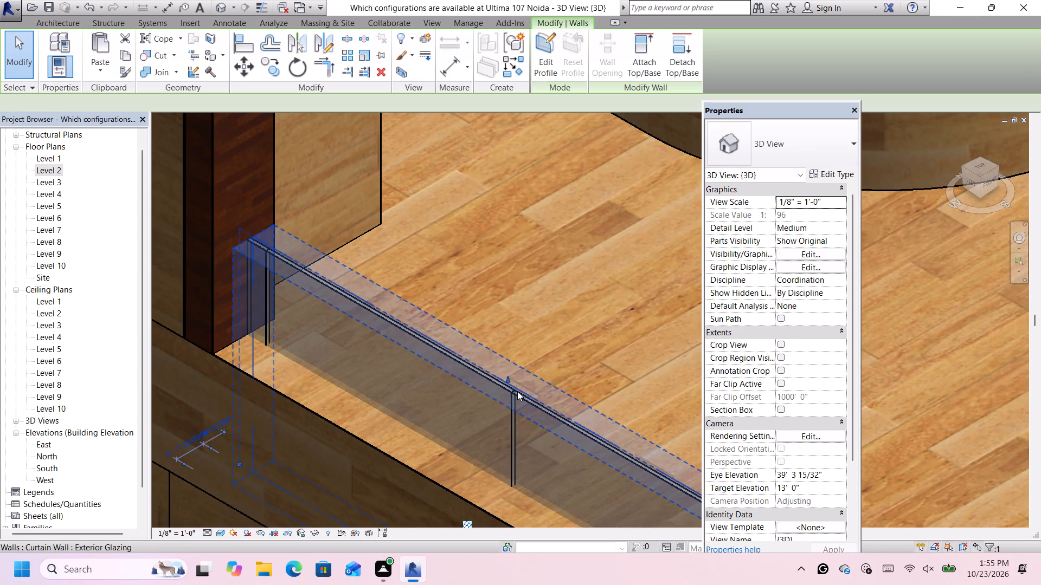
click(732, 146)
scroll(761, 357, down, 1)
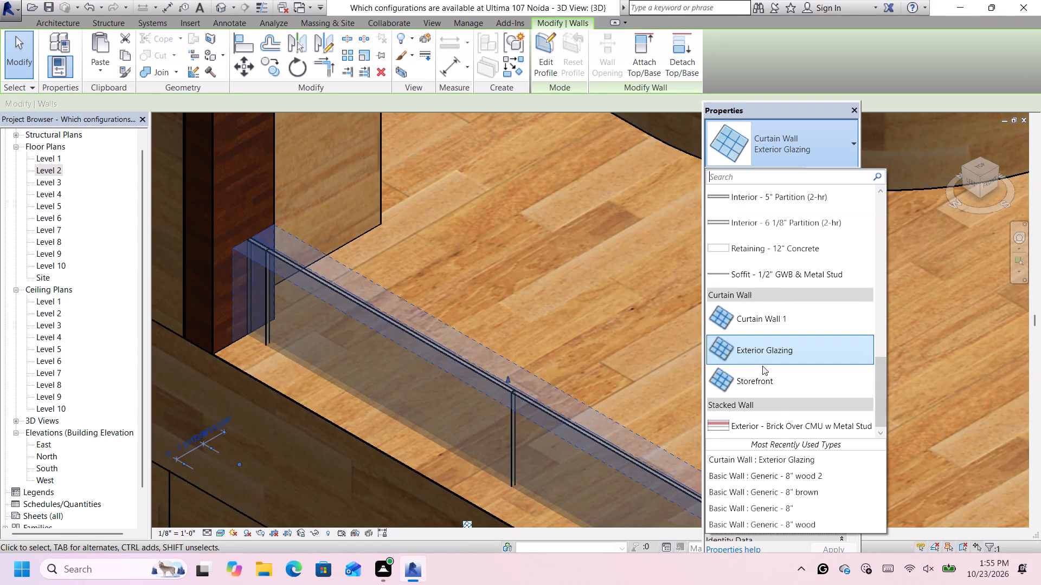
click(763, 374)
Set the west Storefront segment's base offset to 3' above Level 2.
scroll(522, 406, down, 7)
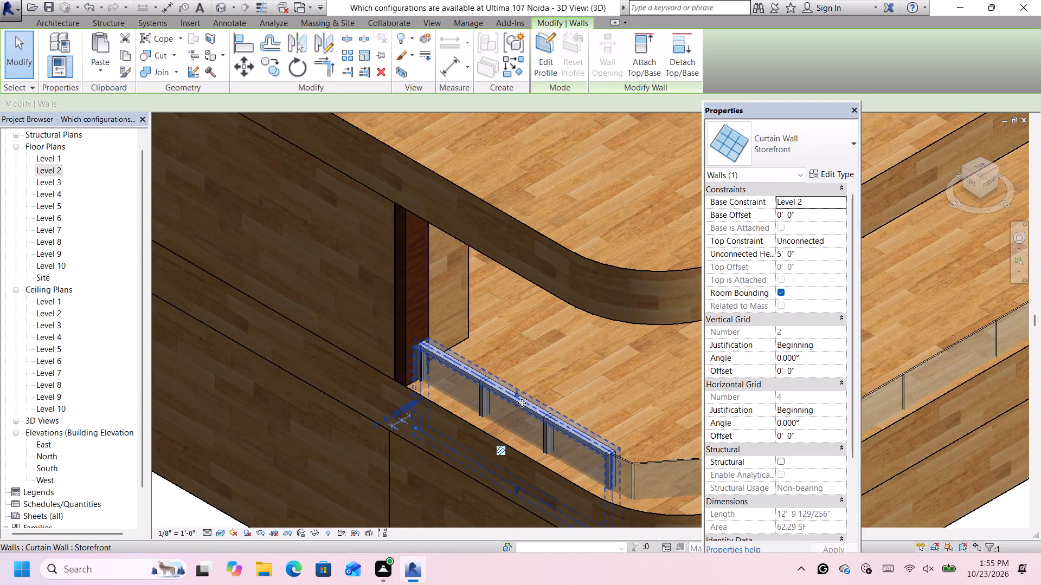
scroll(522, 402, down, 4)
scroll(522, 402, up, 2)
scroll(525, 409, down, 2)
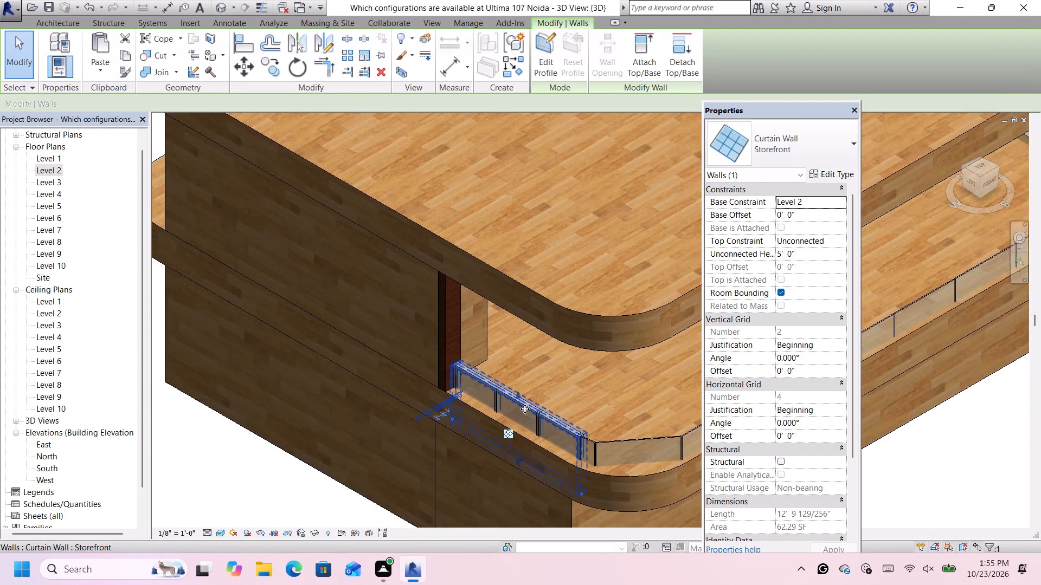
scroll(525, 409, down, 9)
scroll(528, 409, up, 3)
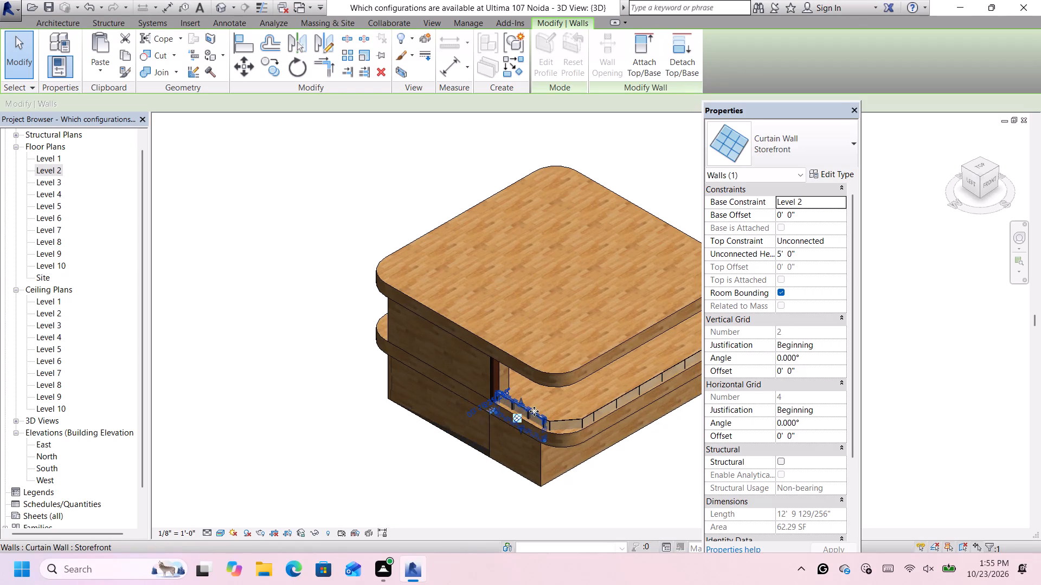
scroll(534, 412, up, 4)
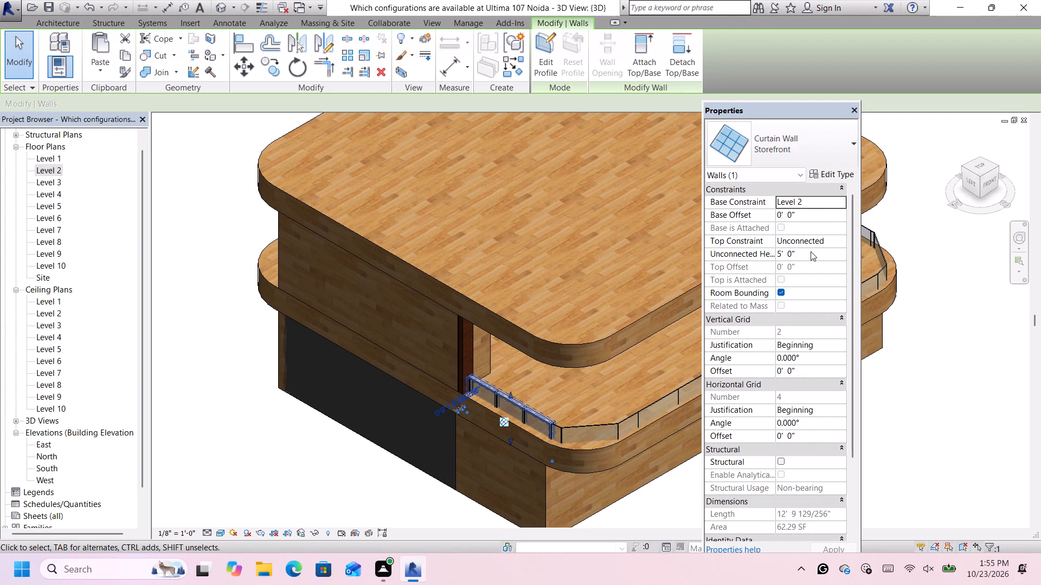
click(810, 213)
key(BackSpace)
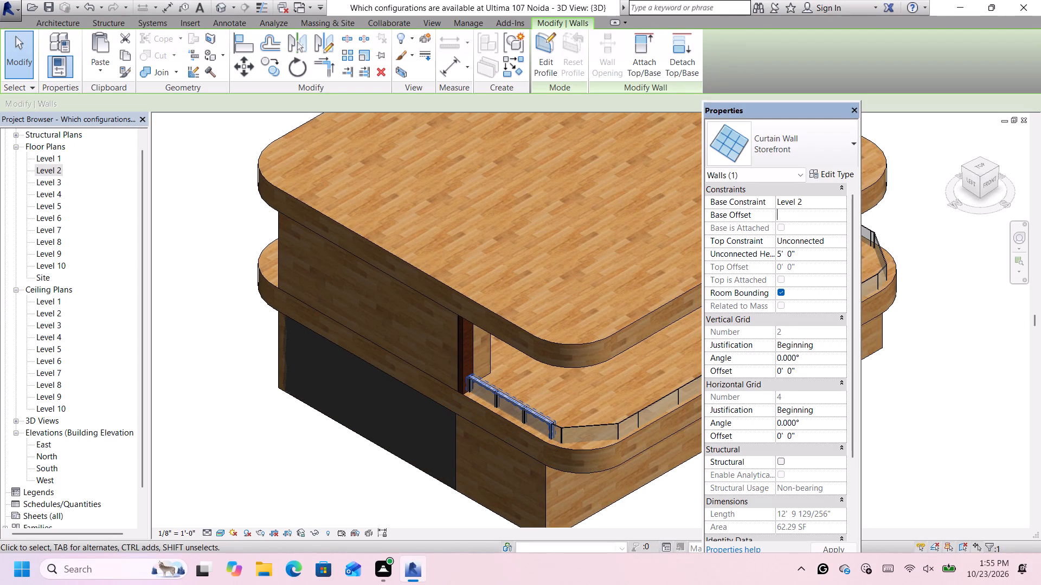
key(3)
key(apostrophe)
key(Return)
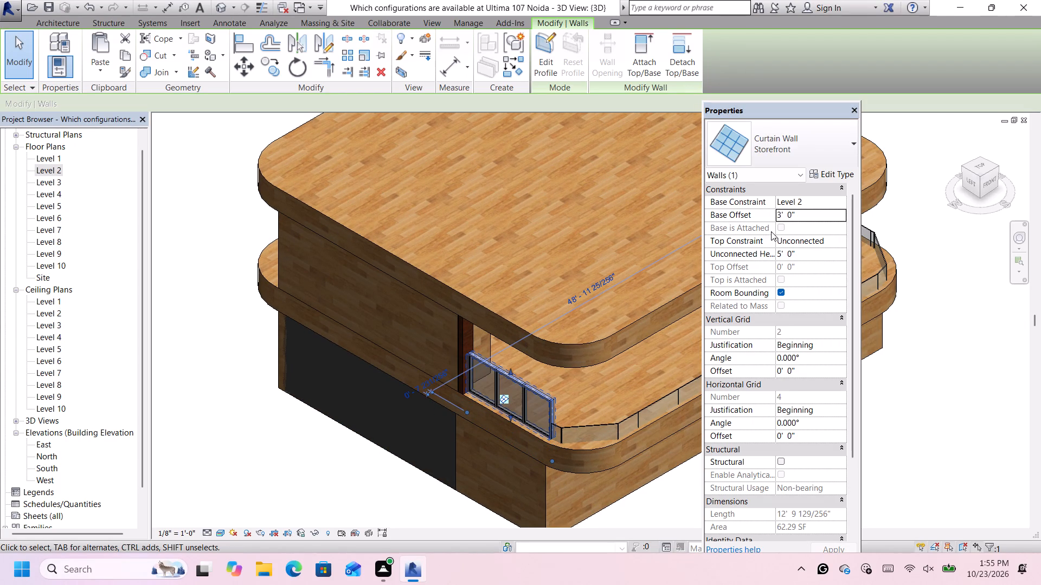
Set the west Storefront segment's unconnected height to 3'.
click(798, 255)
key(BackSpace)
key(BackSpace)
key(BackSpace)
key(BackSpace)
key(BackSpace)
key(BackSpace)
key(BackSpace)
key(BackSpace)
key(BackSpace)
key(BackSpace)
key(BackSpace)
key(BackSpace)
key(BackSpace)
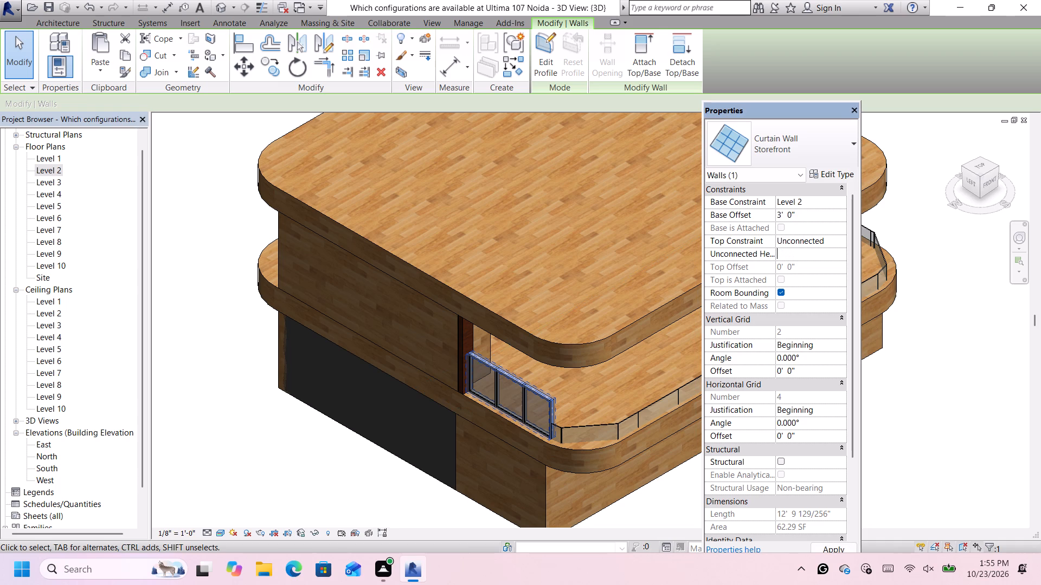
text(3')
key(Return)
Set the curved southwest corner glazing's base offset to 3' and its unconnected height to 3'.
scroll(577, 420, up, 3)
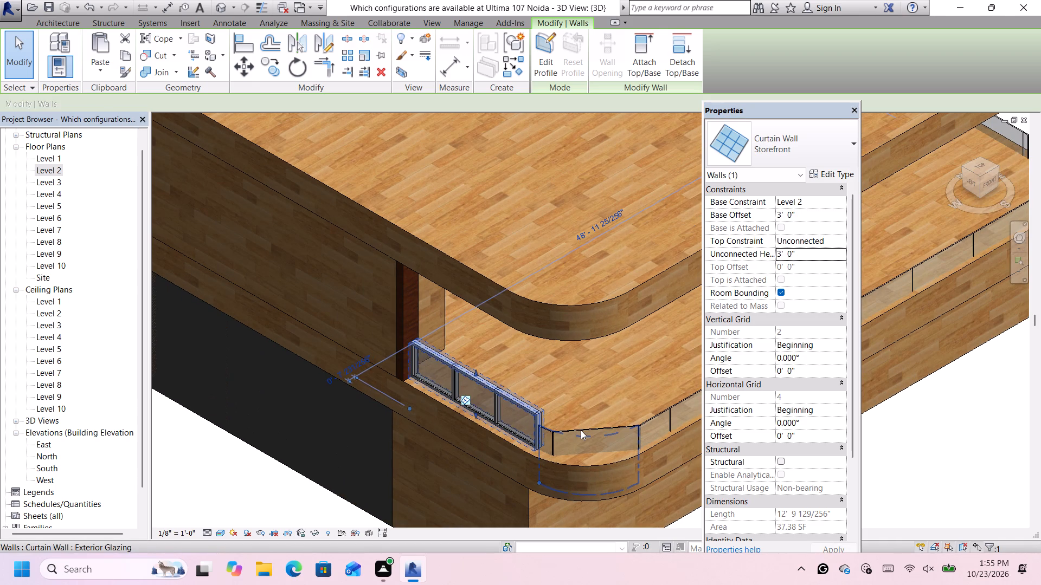
click(581, 430)
click(811, 217)
key(BackSpace)
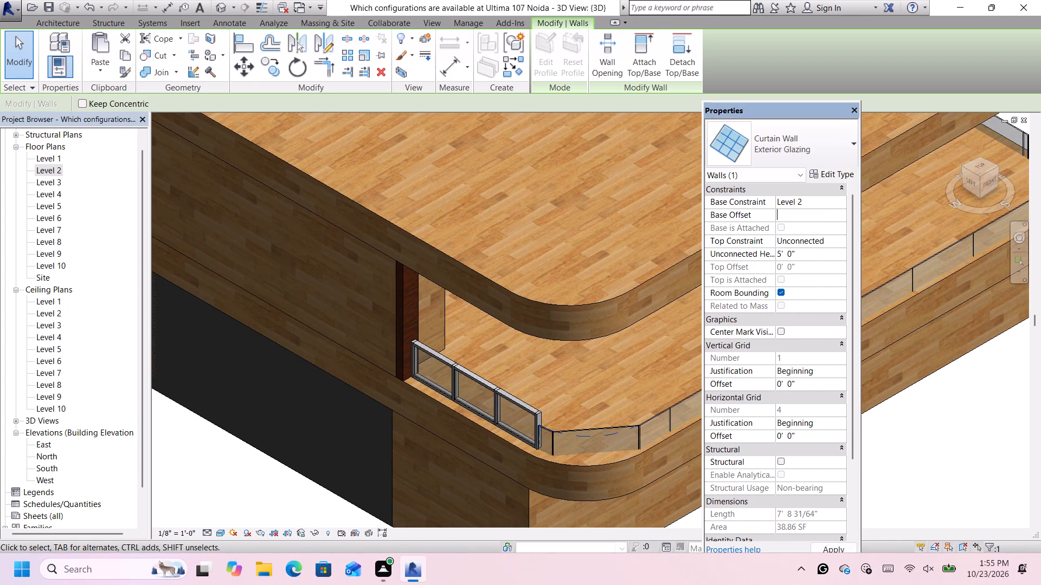
text(3')
key(Return)
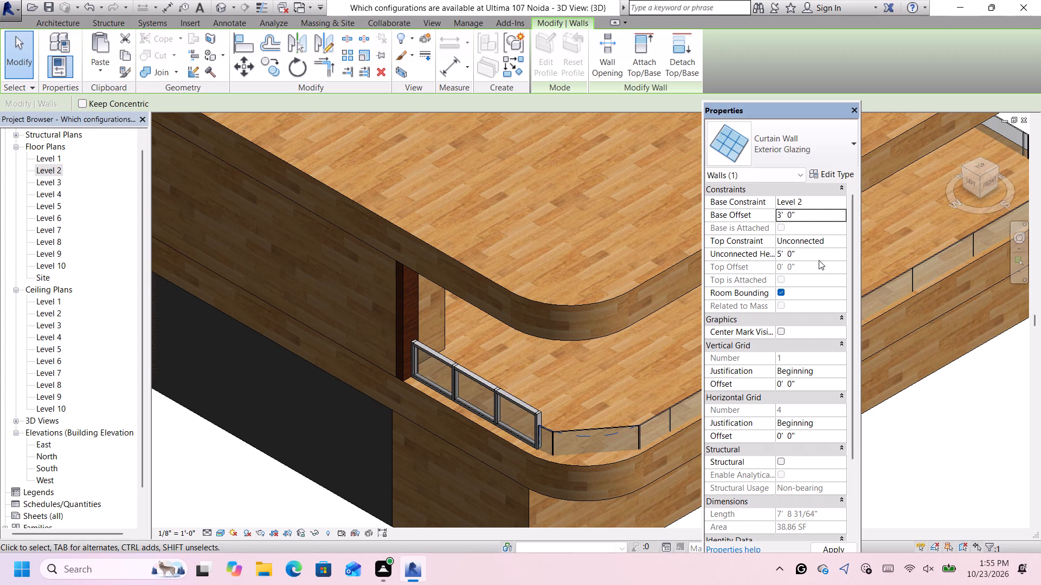
click(816, 253)
key(BackSpace)
text(3')
key(Return)
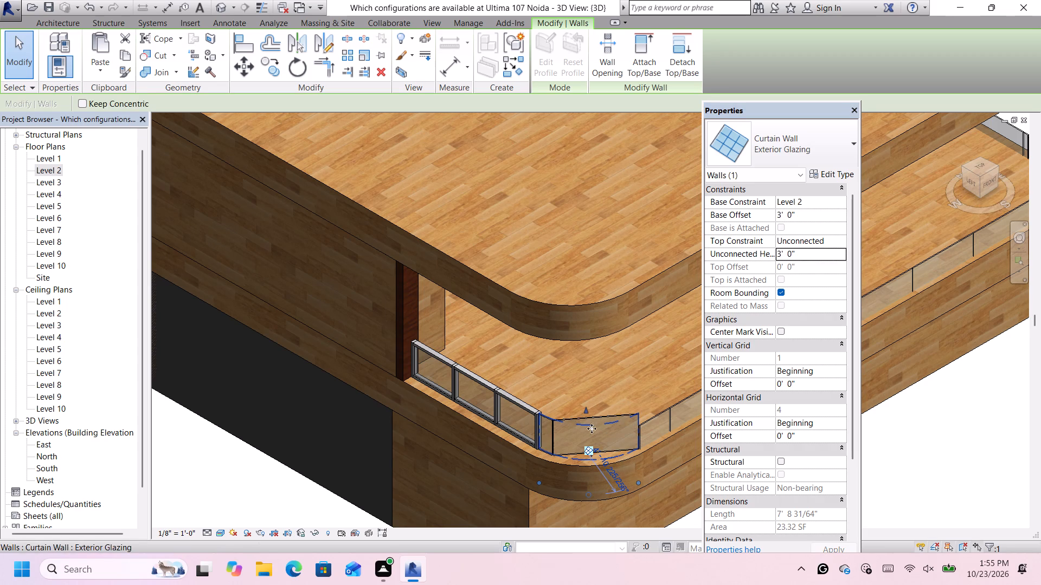
Change the curved southwest corner glazing to the Storefront curtain wall type.
scroll(600, 427, down, 3)
scroll(634, 412, up, 2)
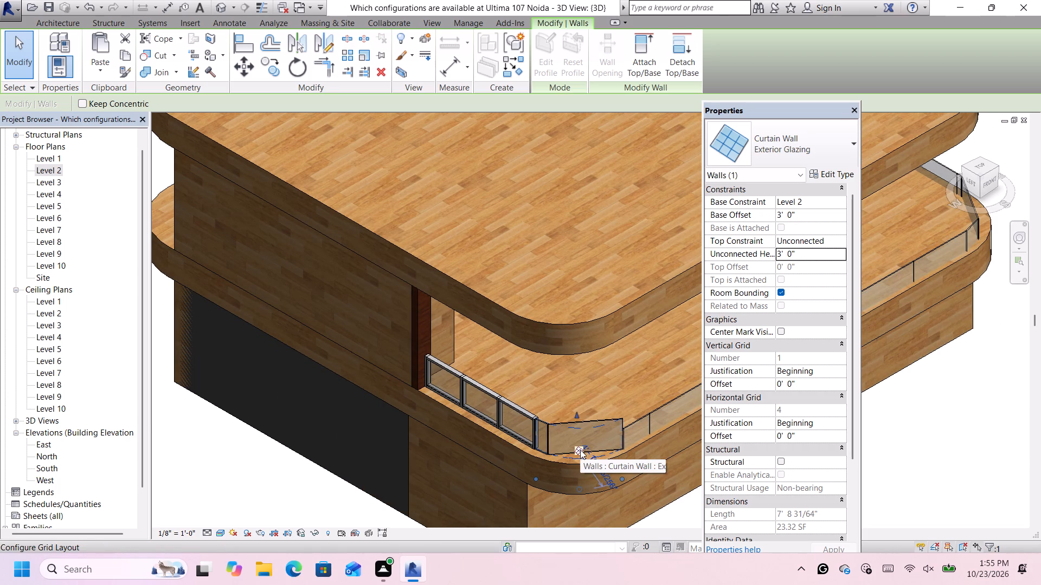
scroll(580, 450, up, 9)
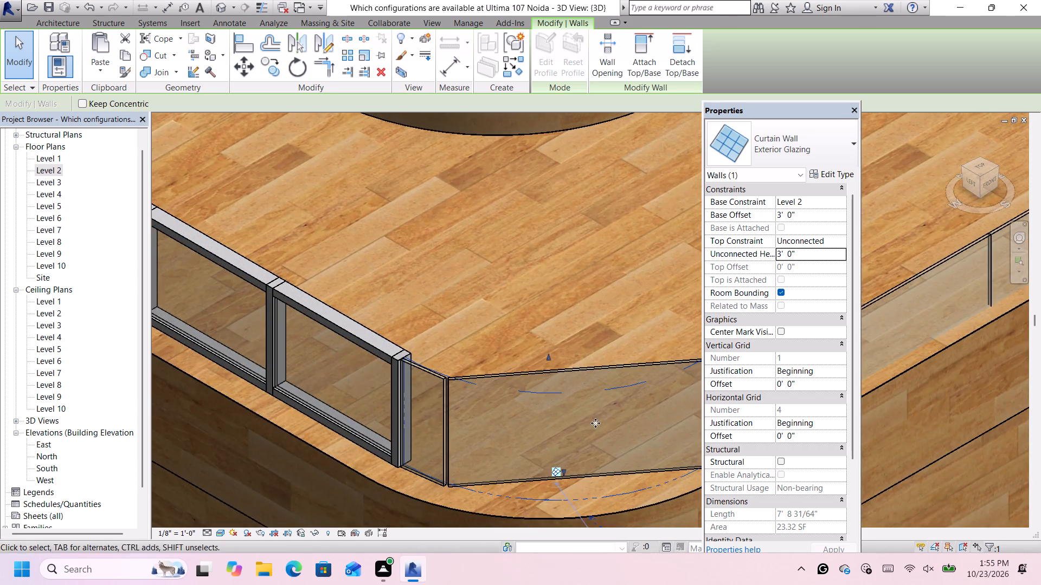
scroll(472, 406, up, 1)
scroll(465, 403, down, 10)
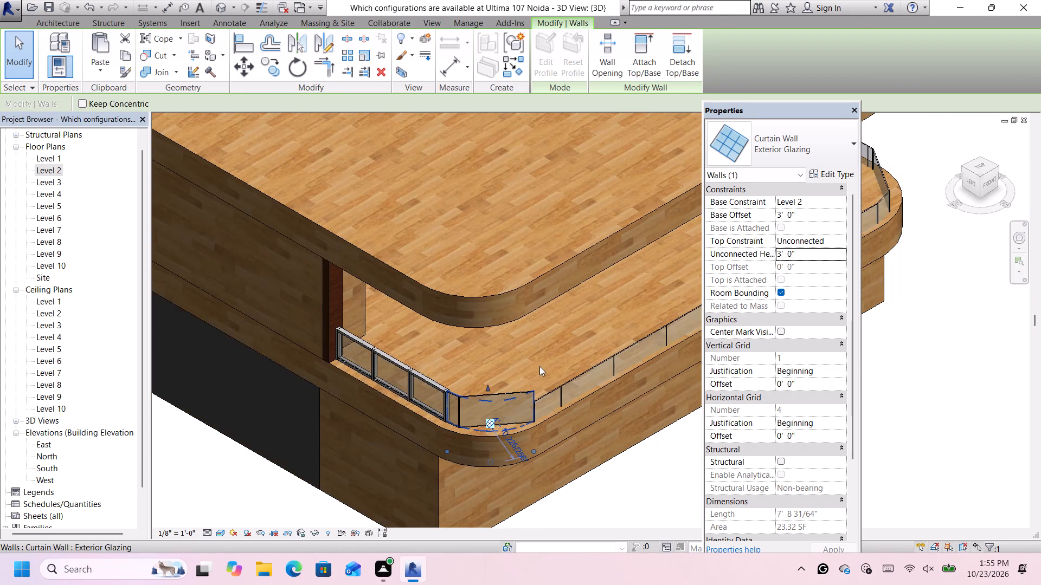
click(761, 155)
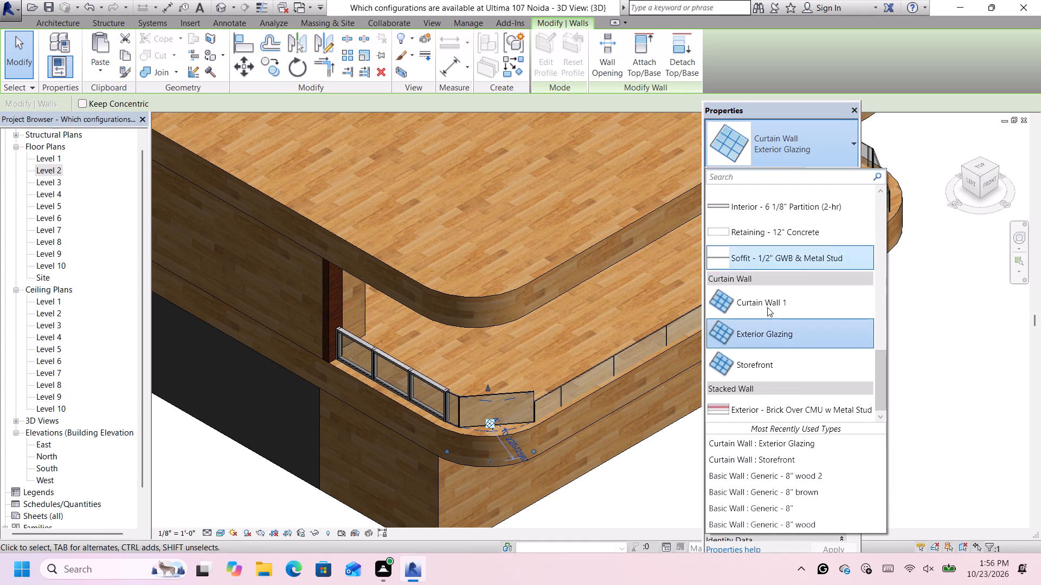
click(763, 361)
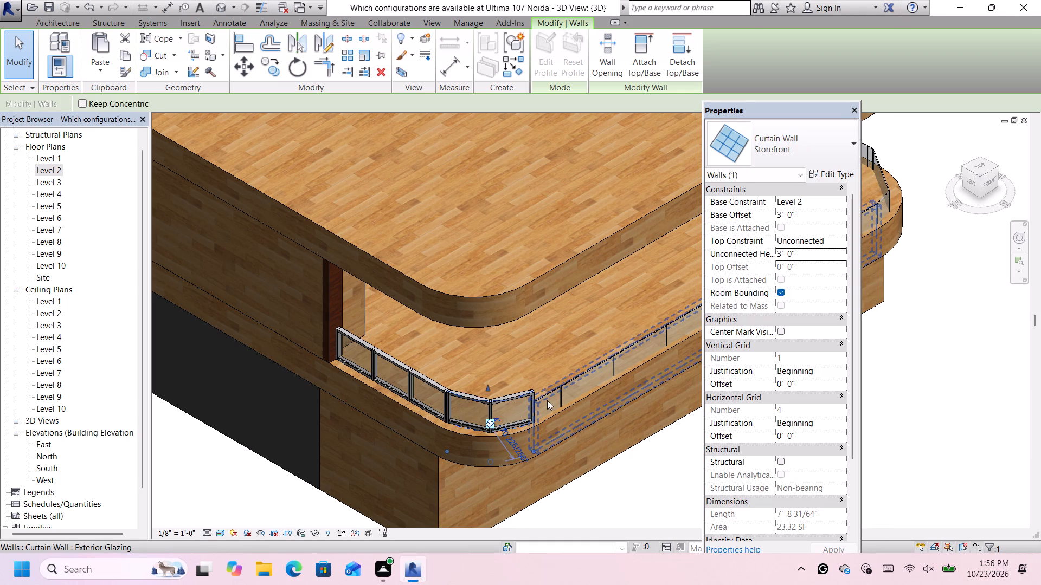
Set the straight south glazing segment's base offset to 3' and its unconnected height to 3'.
click(547, 396)
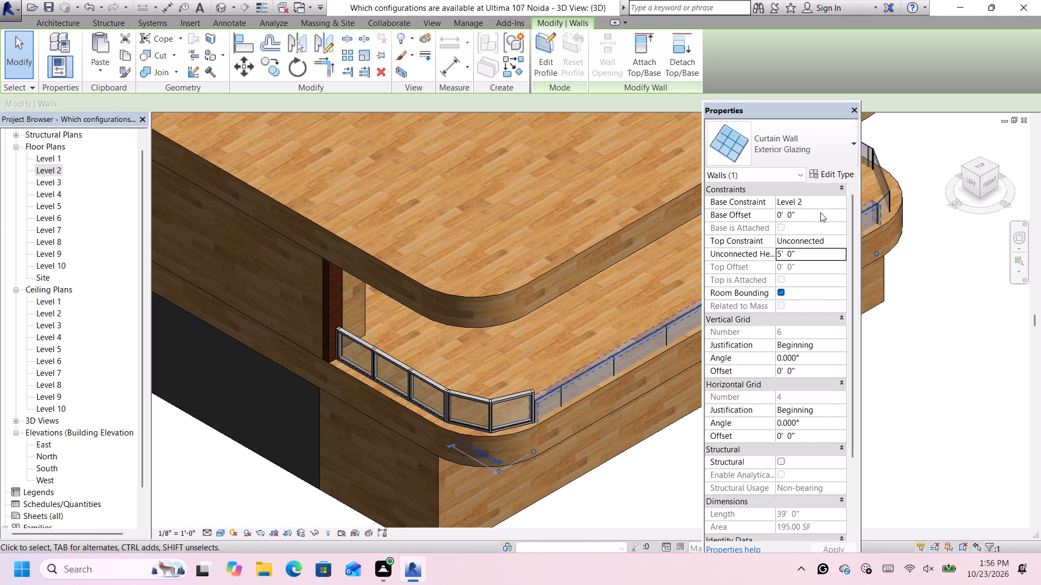
click(820, 213)
key(BackSpace)
key(3)
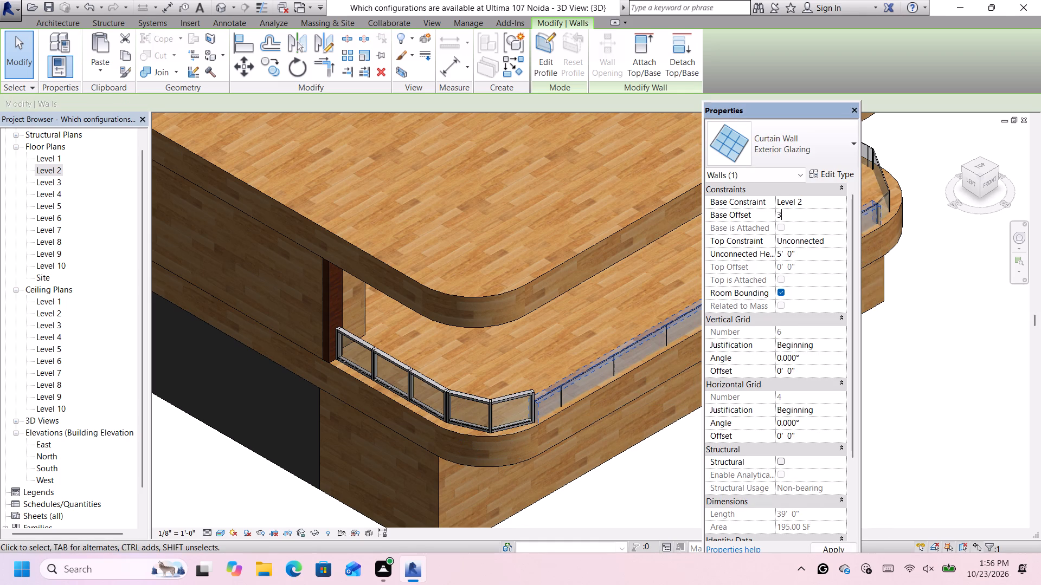
key(apostrophe)
click(813, 258)
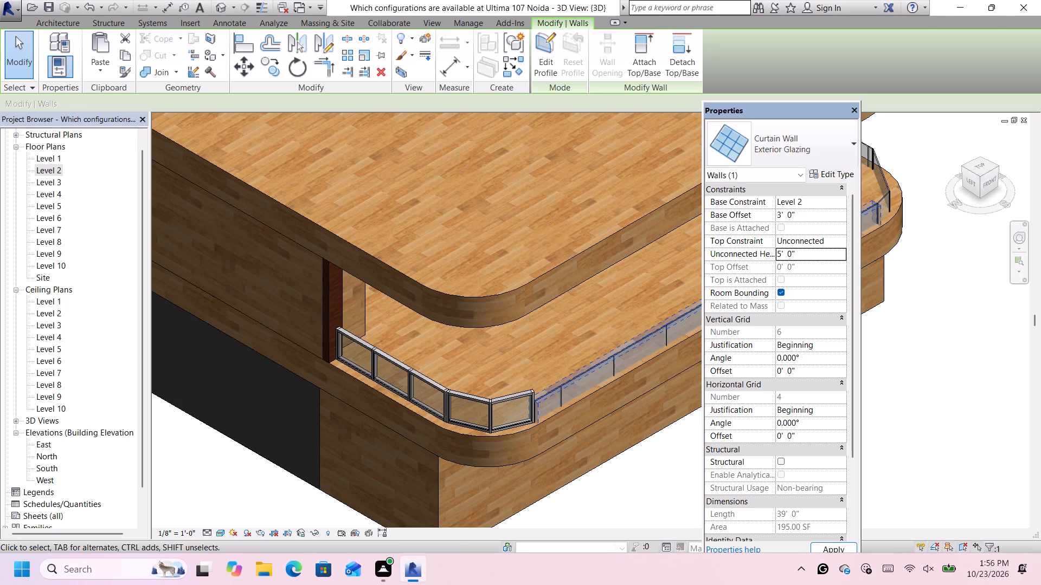
key(BackSpace)
key(3)
key(apostrophe)
key(Return)
Change the straight south glazing segment to the Storefront curtain wall type.
scroll(588, 394, down, 6)
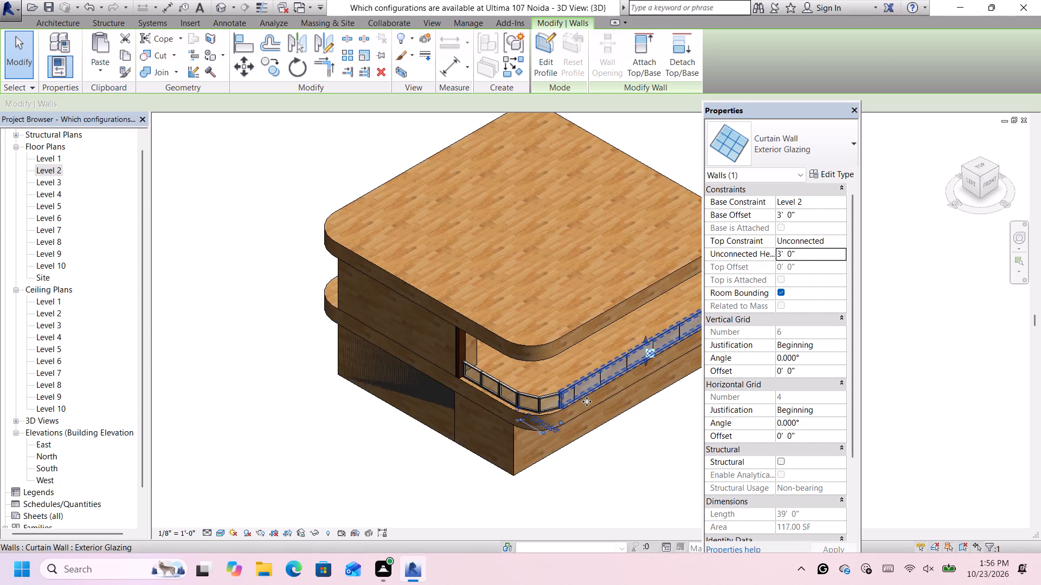
scroll(658, 443, down, 4)
click(664, 436)
scroll(680, 379, up, 5)
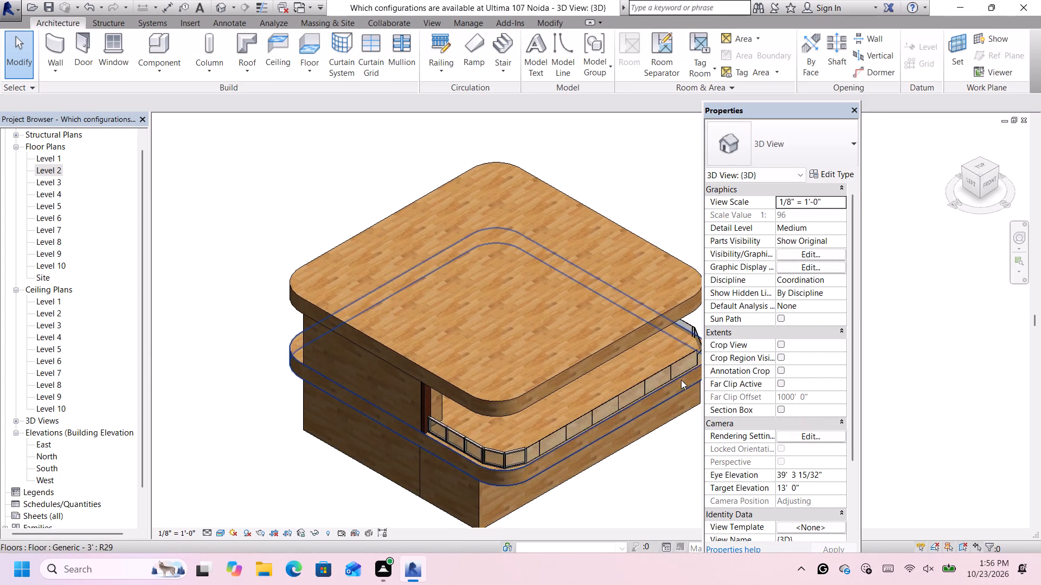
scroll(685, 370, up, 3)
click(676, 358)
click(789, 145)
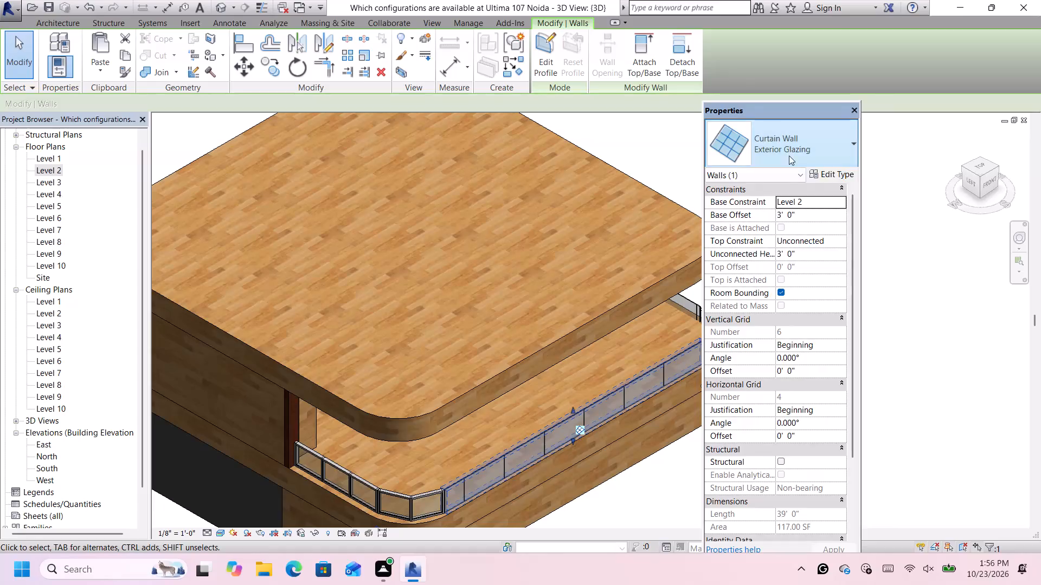
scroll(789, 379, down, 1)
click(793, 362)
Select the curved southeast corner glazing on the Level 2 terrace.
scroll(718, 389, down, 6)
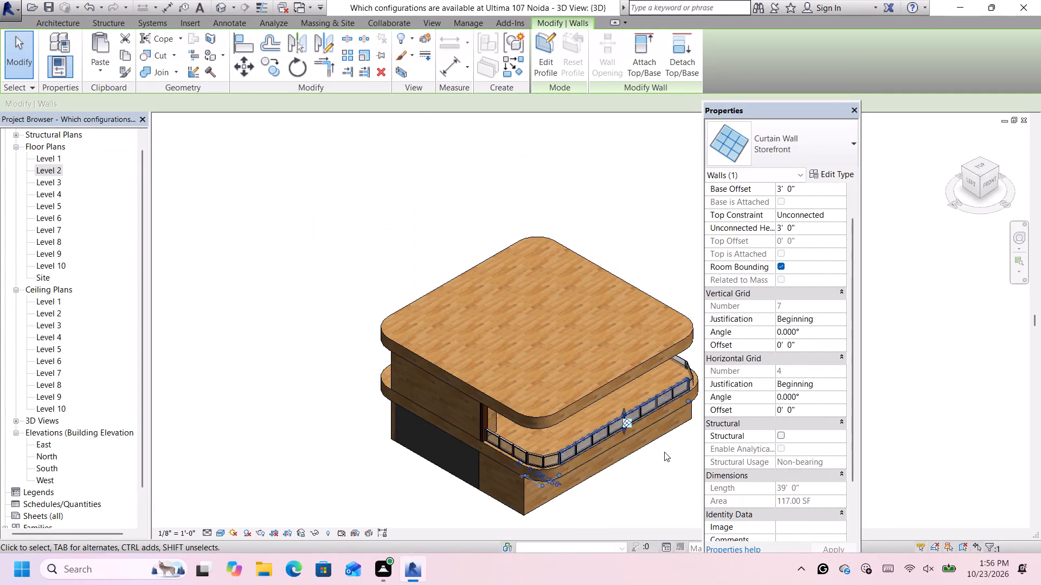
scroll(665, 452, up, 4)
scroll(692, 357, down, 6)
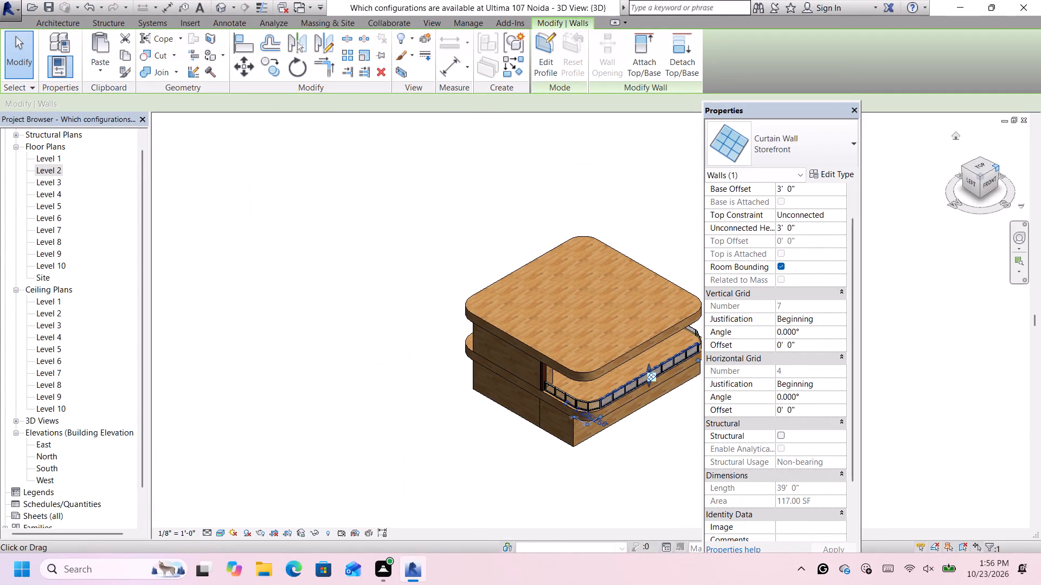
click(996, 166)
scroll(669, 434, down, 10)
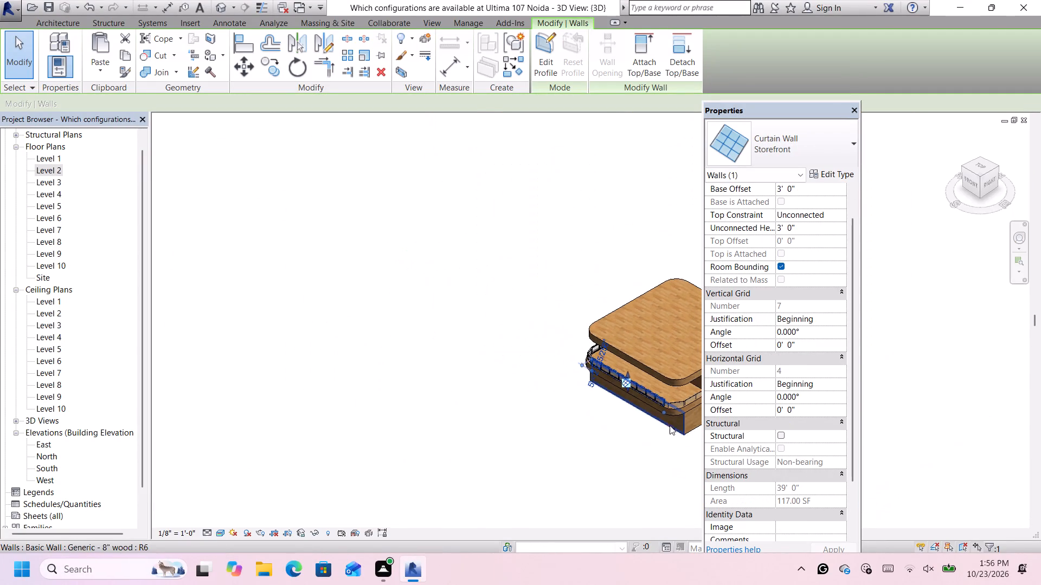
scroll(683, 418, down, 6)
scroll(697, 447, up, 7)
scroll(693, 343, up, 5)
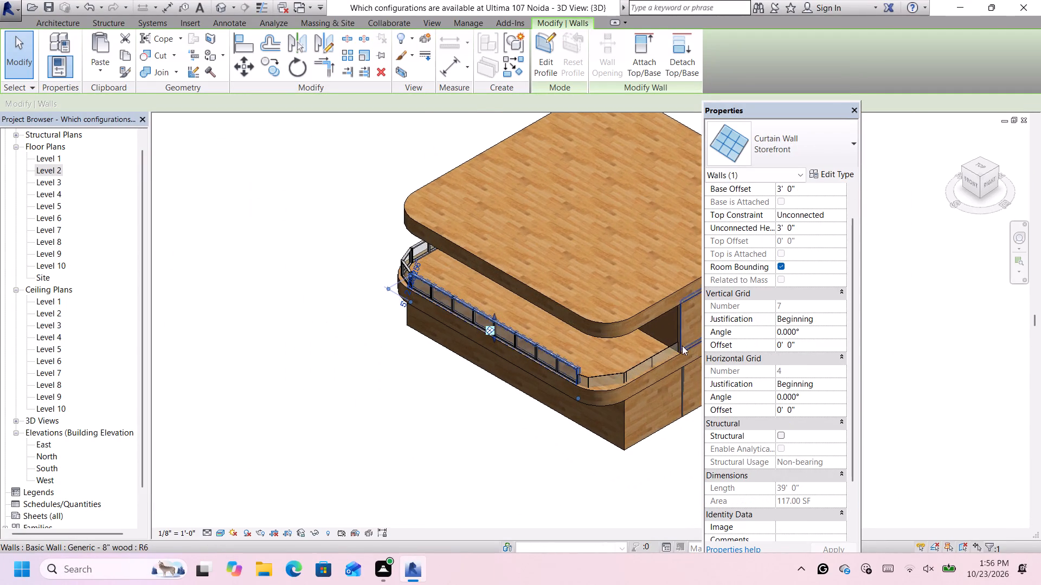
scroll(655, 356, up, 3)
click(578, 383)
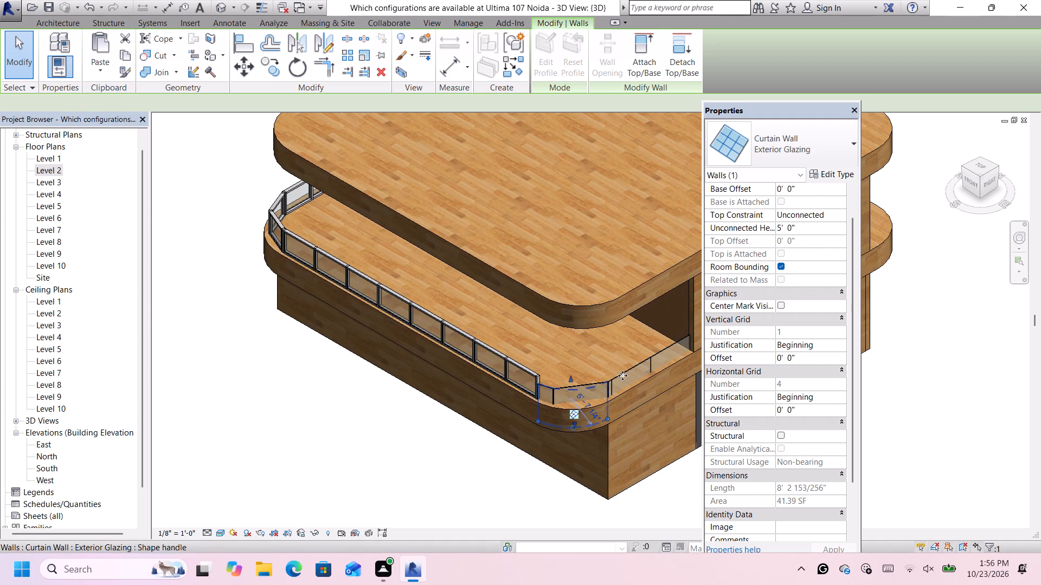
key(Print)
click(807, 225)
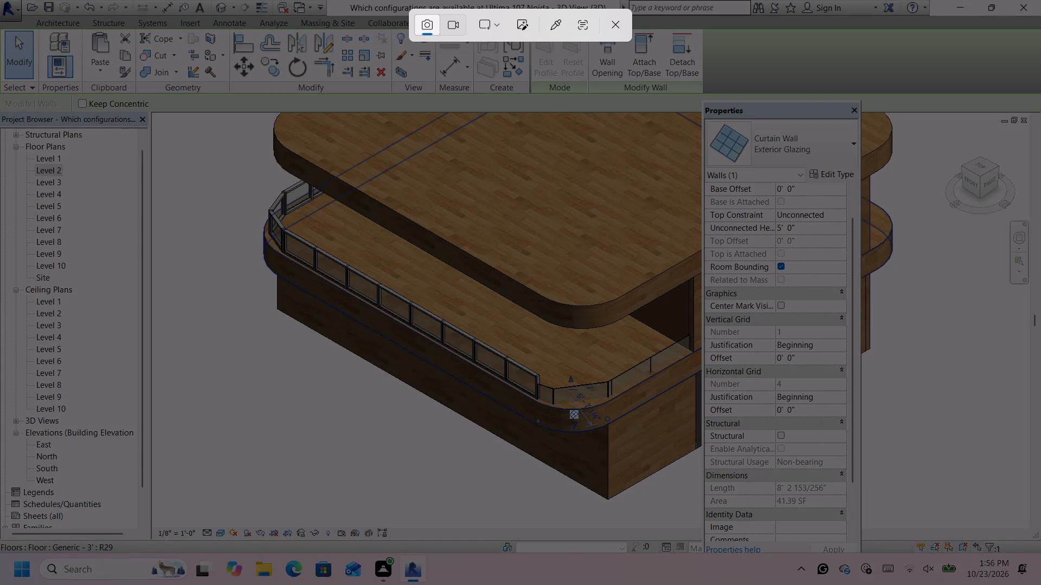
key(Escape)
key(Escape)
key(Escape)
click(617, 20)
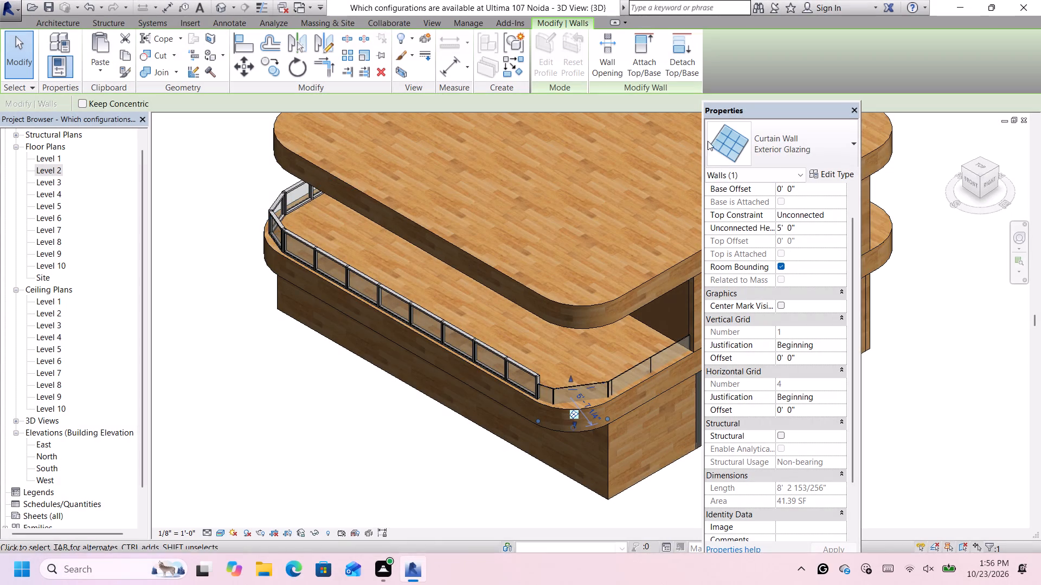
Set the curved southeast corner glazing's unconnected height to 3' and its base offset to 3'.
click(819, 226)
key(BackSpace)
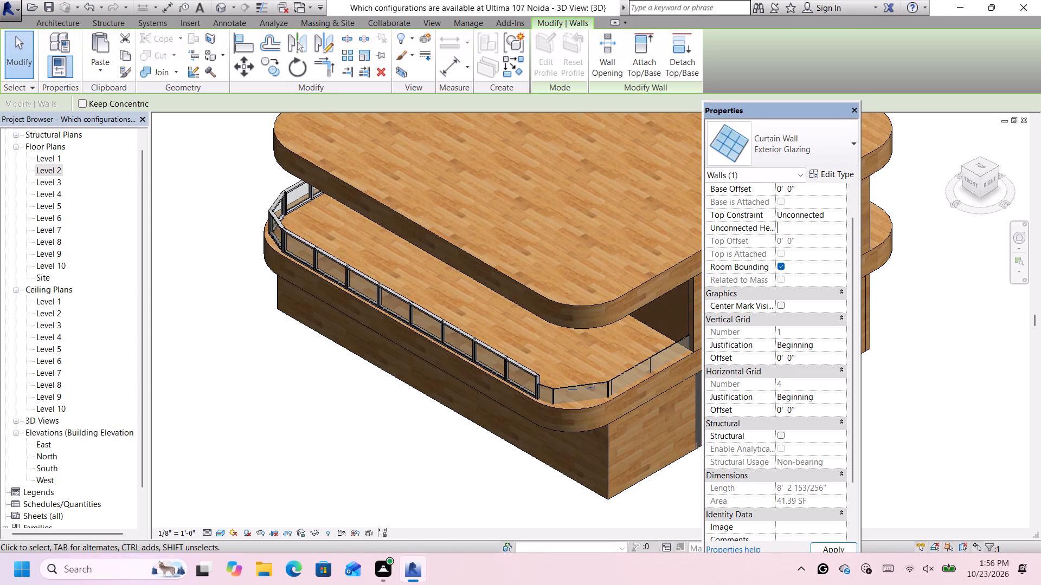
text(3')
key(Return)
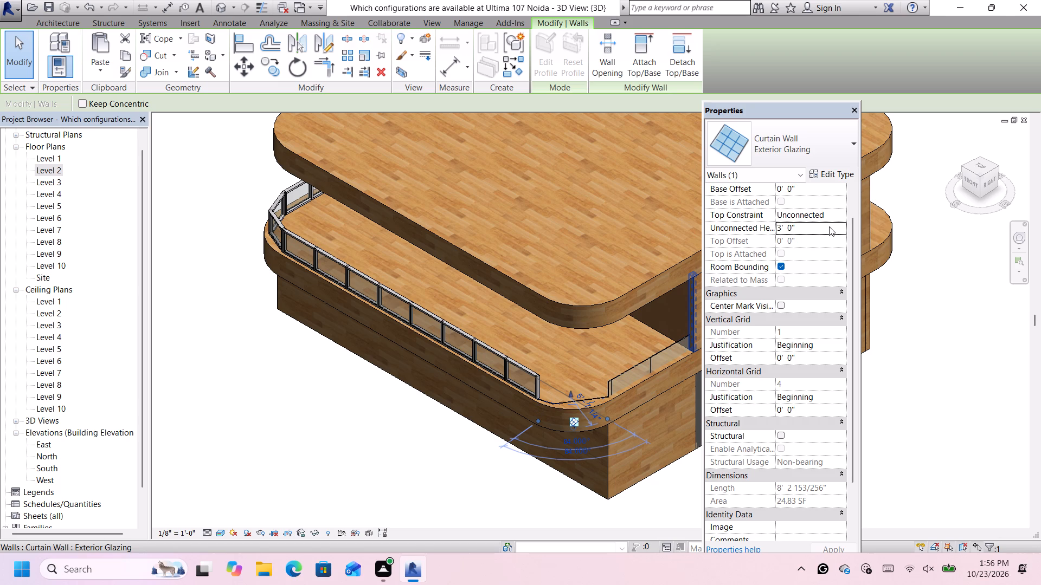
click(817, 186)
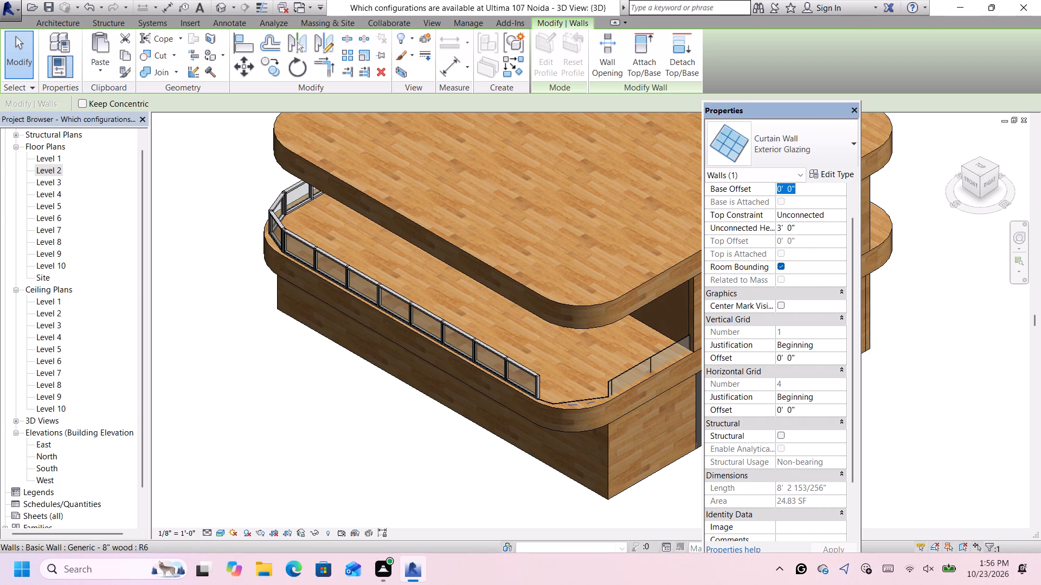
key(BackSpace)
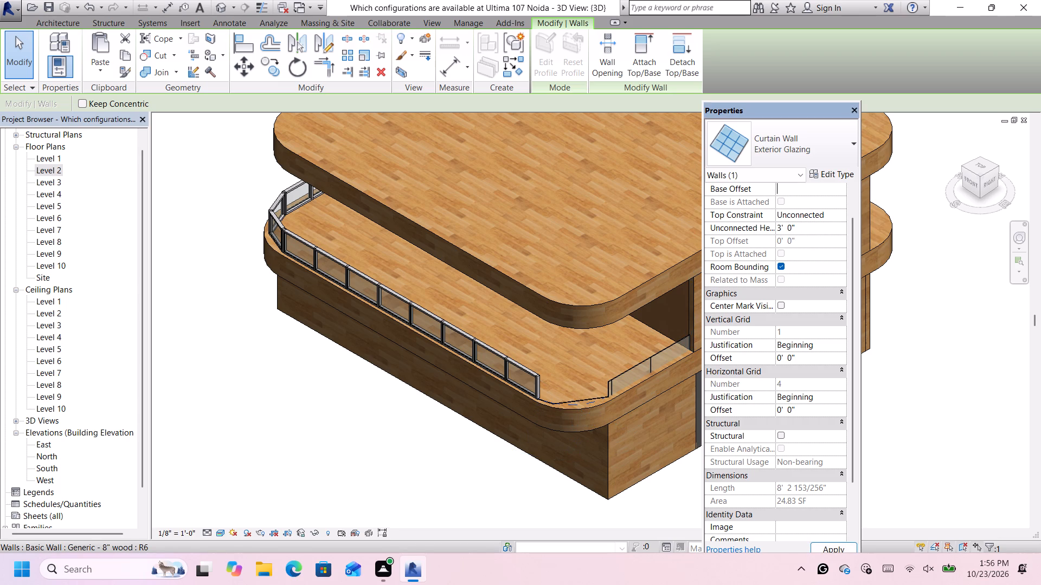
text(3')
key(Return)
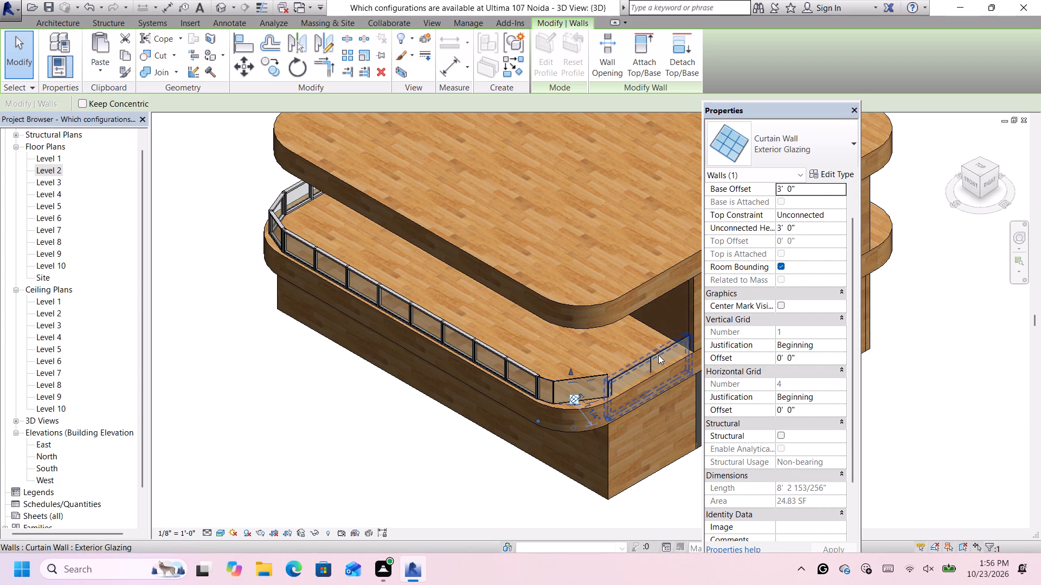
Change the curved southeast corner glazing to the Storefront curtain wall type.
click(774, 147)
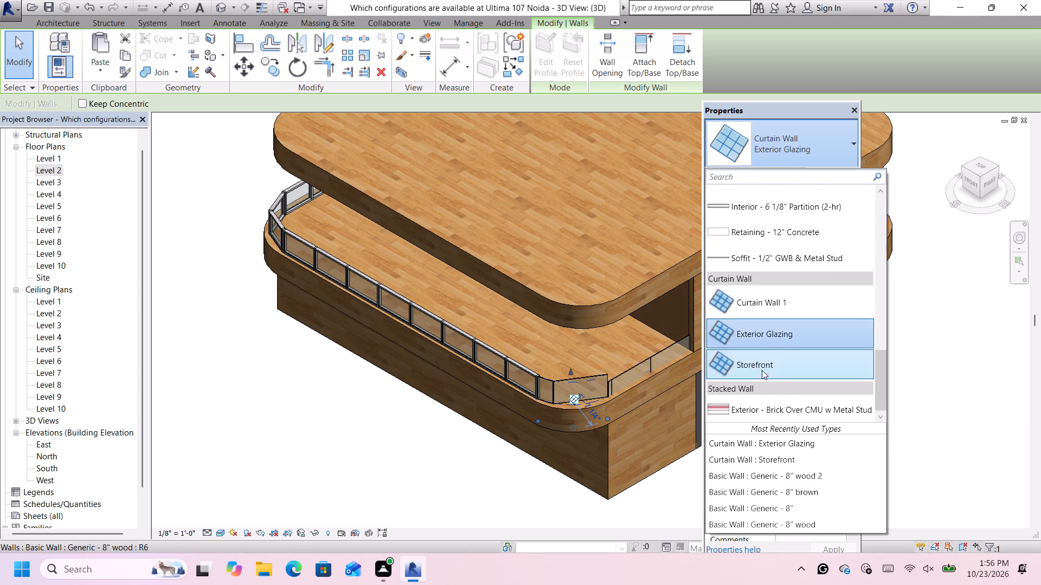
click(767, 362)
Set the short east glazing segment's unconnected height to 3' and its base offset to 3'.
click(625, 365)
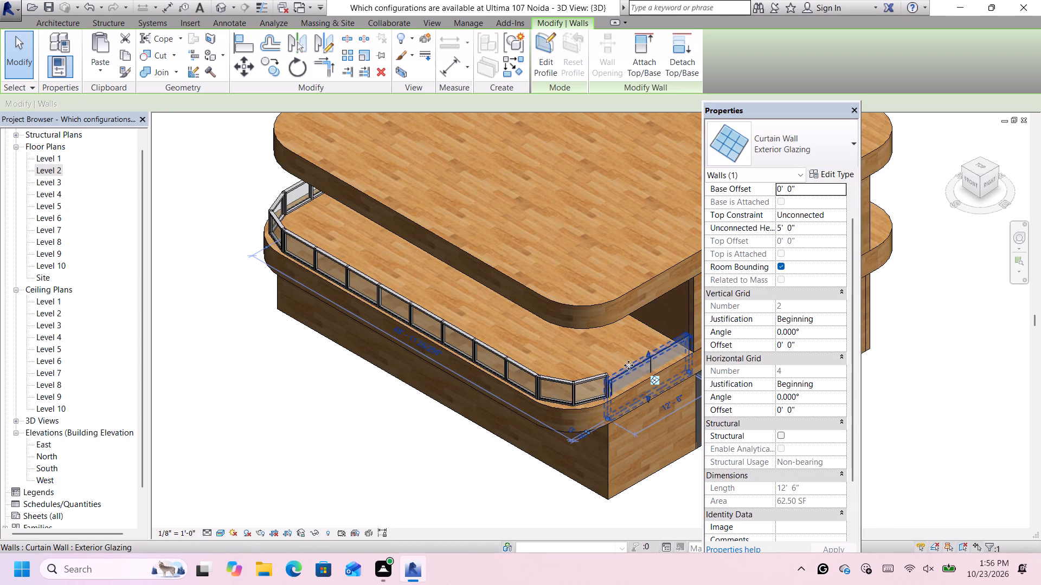
click(807, 227)
key(BackSpace)
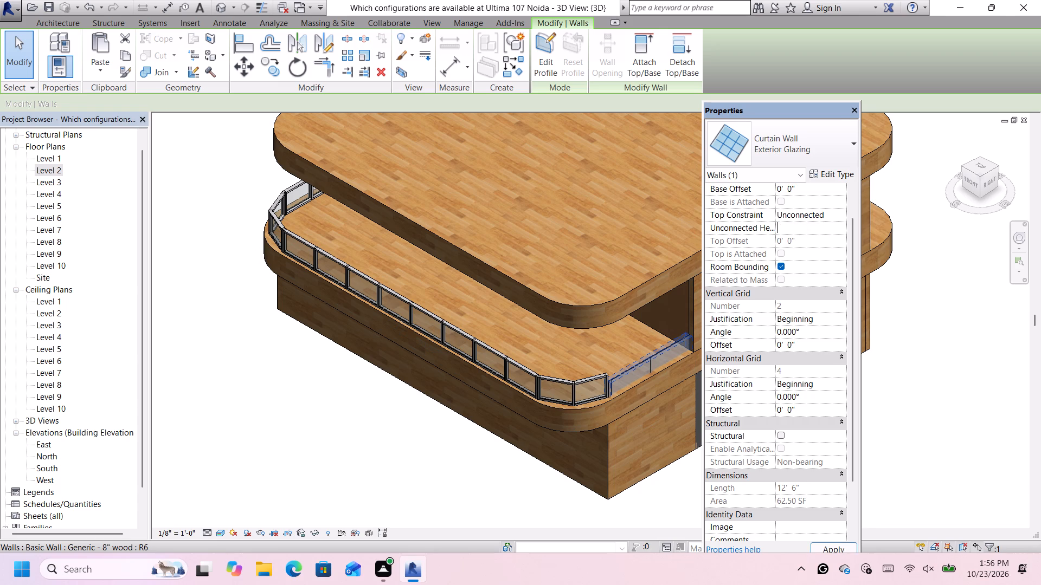
key(3)
key(apostrophe)
key(Return)
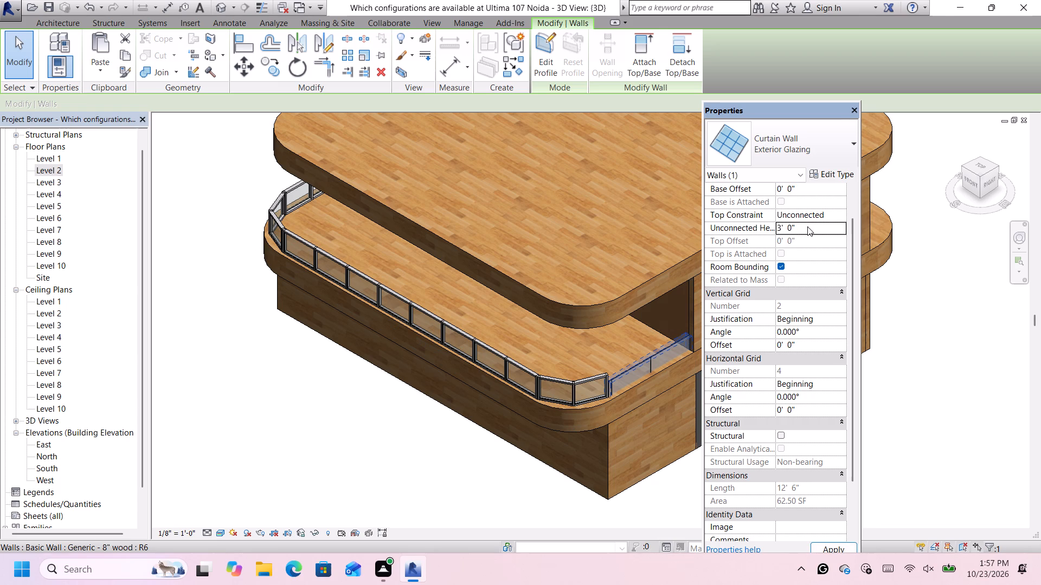
click(809, 188)
key(BackSpace)
text(3')
key(Return)
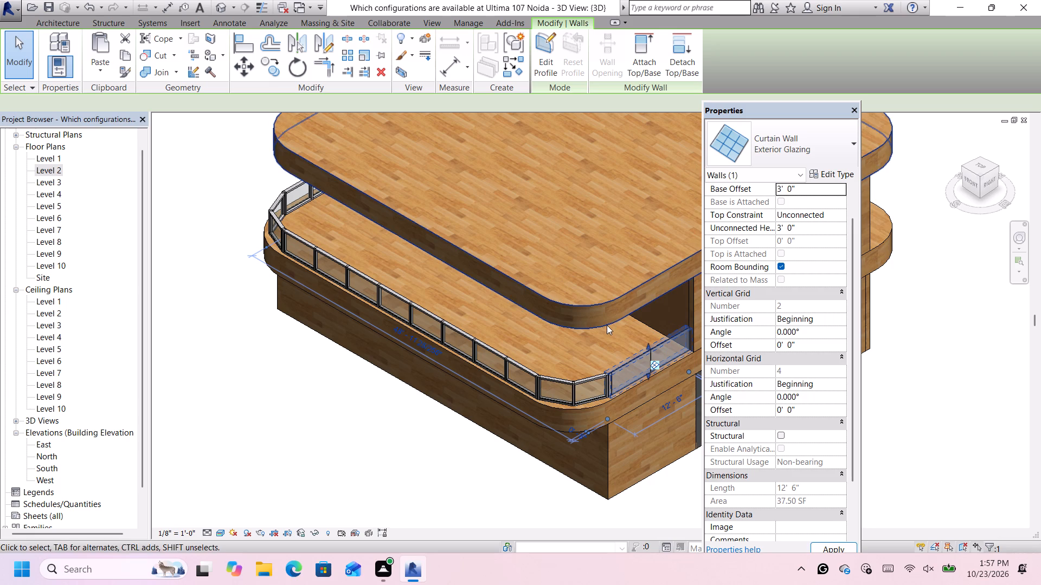
Change the short east glazing segment to the Storefront curtain wall type.
click(776, 134)
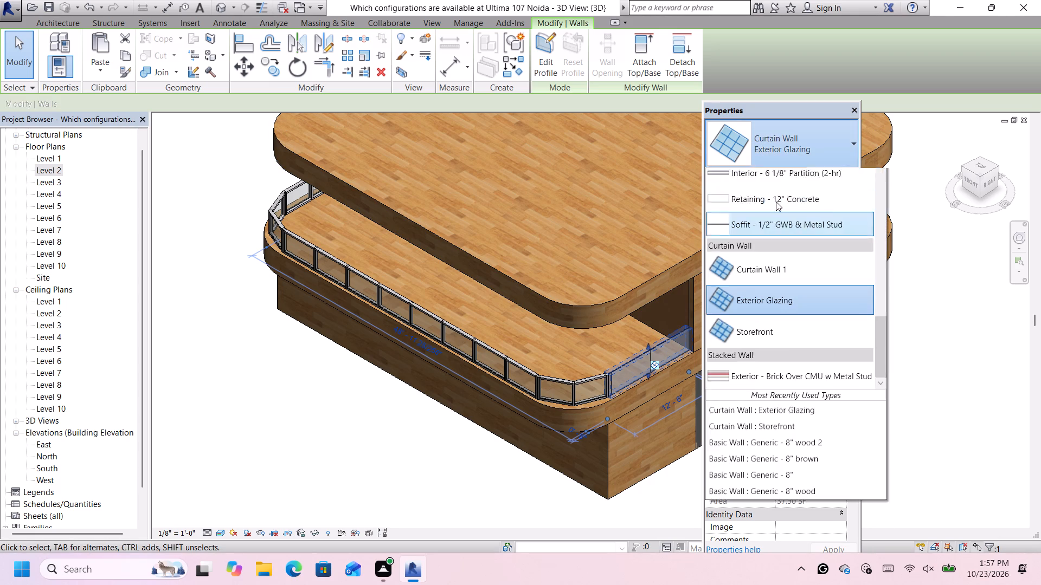
click(805, 372)
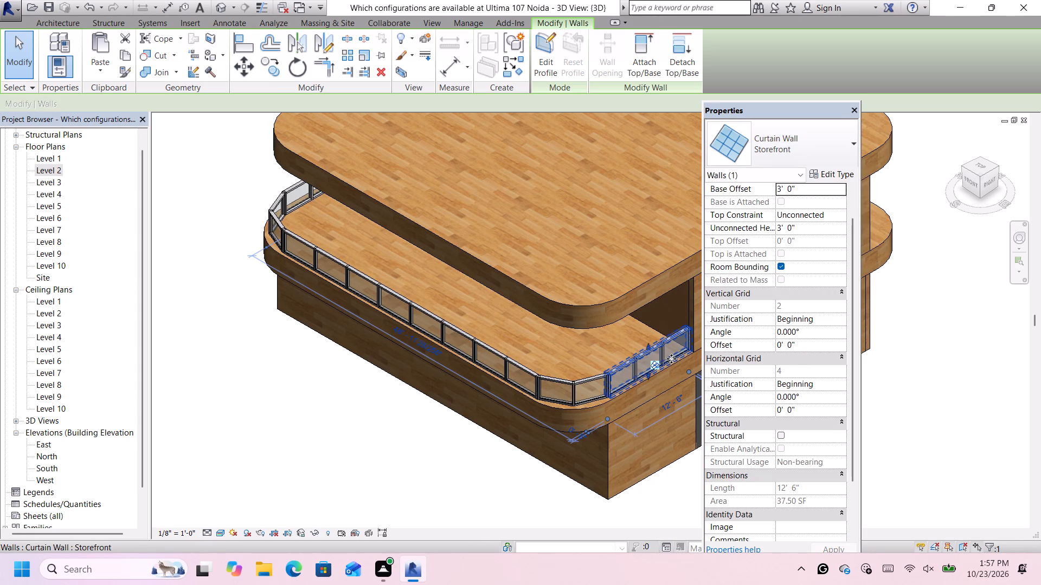
Set the Storefront type's vertical grid spacing to 30' and apply it.
click(832, 173)
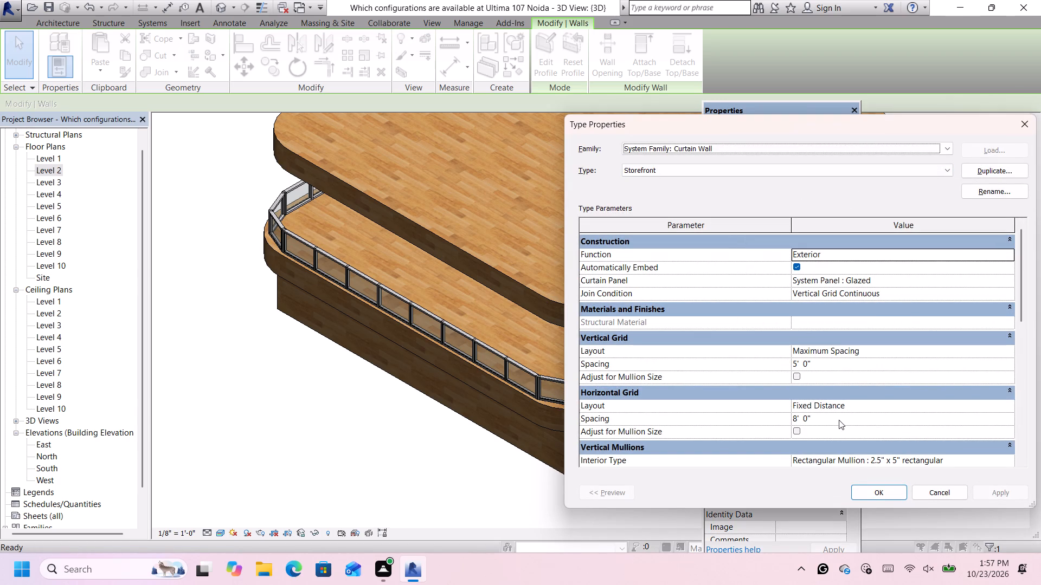
click(839, 420)
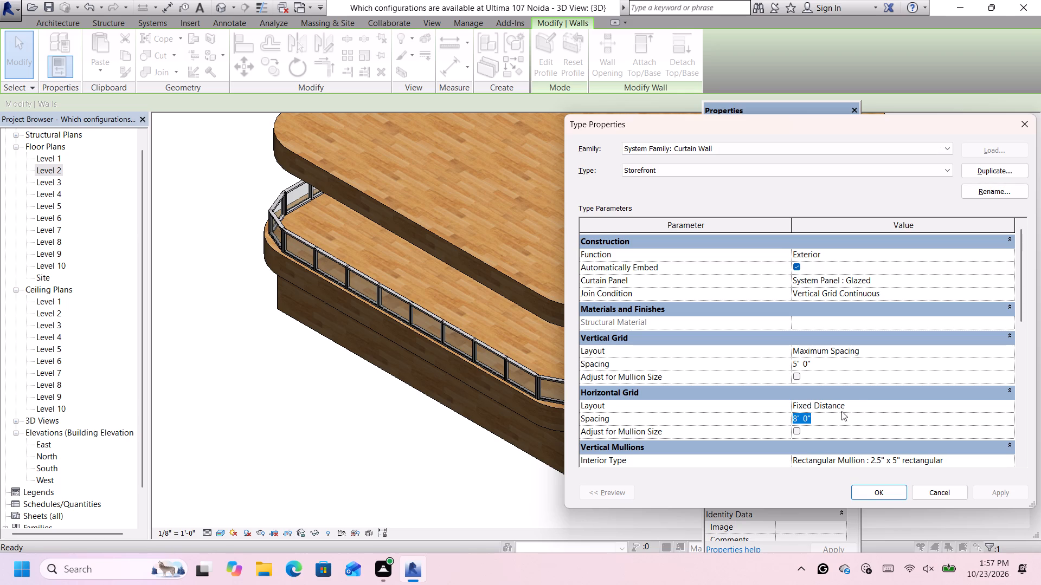
click(857, 363)
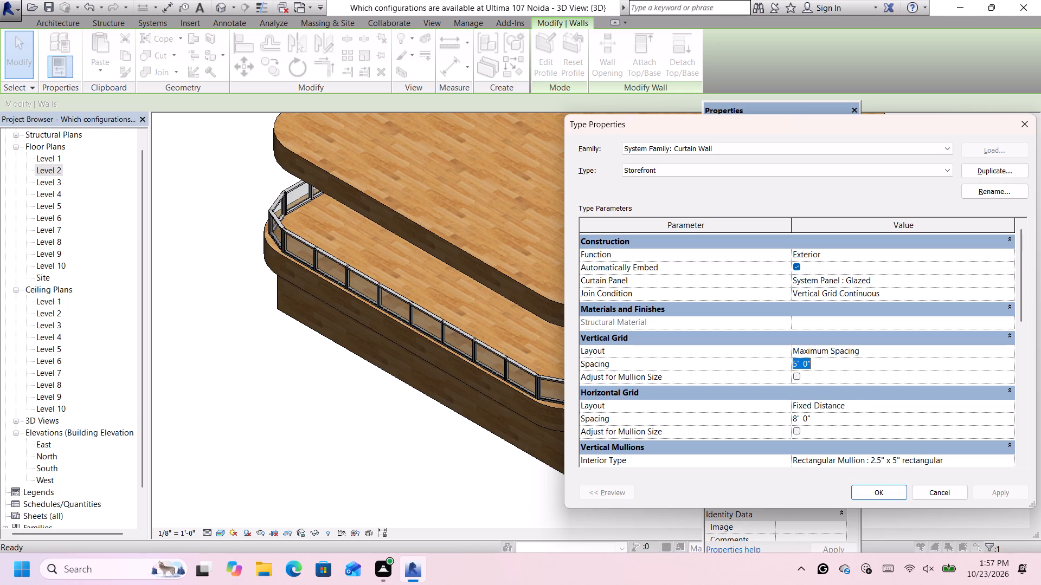
key(BackSpace)
text(30')
key(Return)
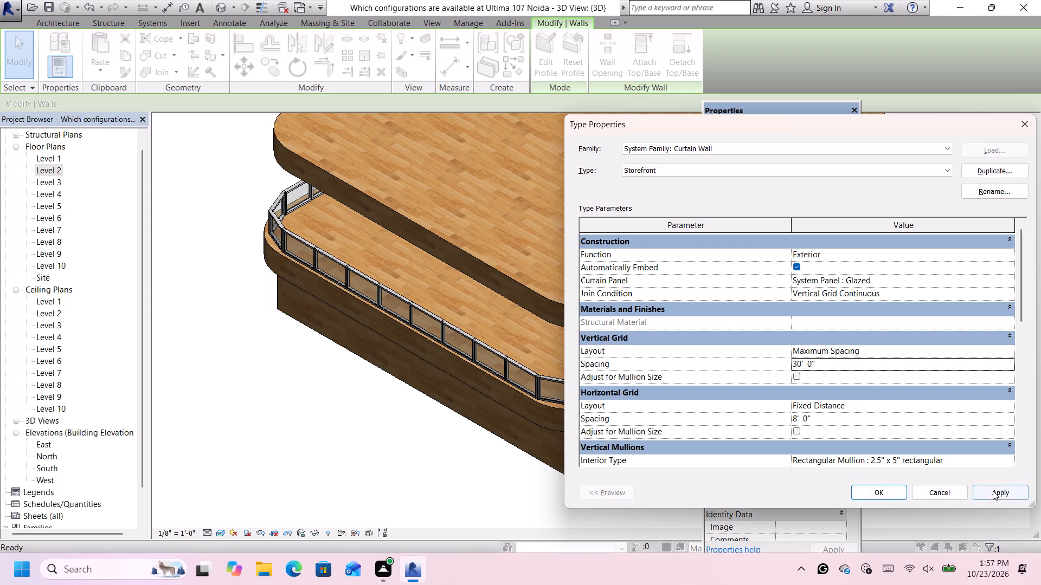
click(993, 491)
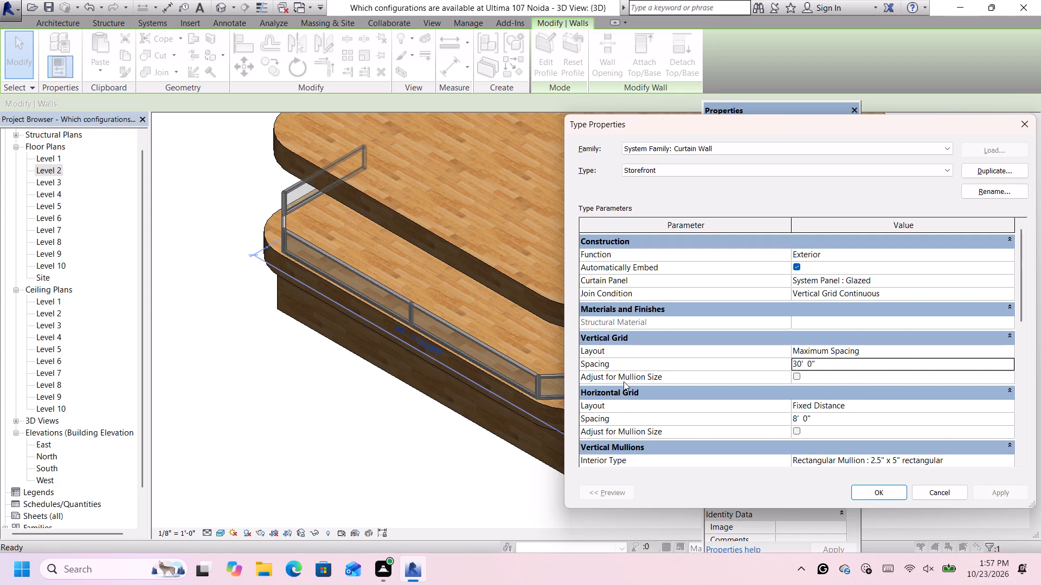
Set the Storefront type's vertical grid spacing to 100' and apply it.
click(840, 363)
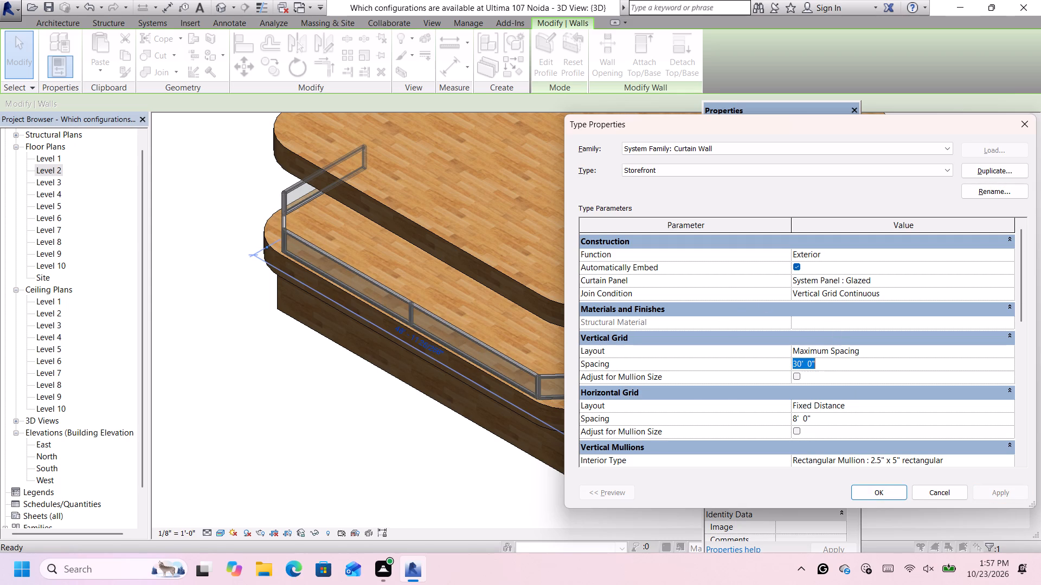
key(BackSpace)
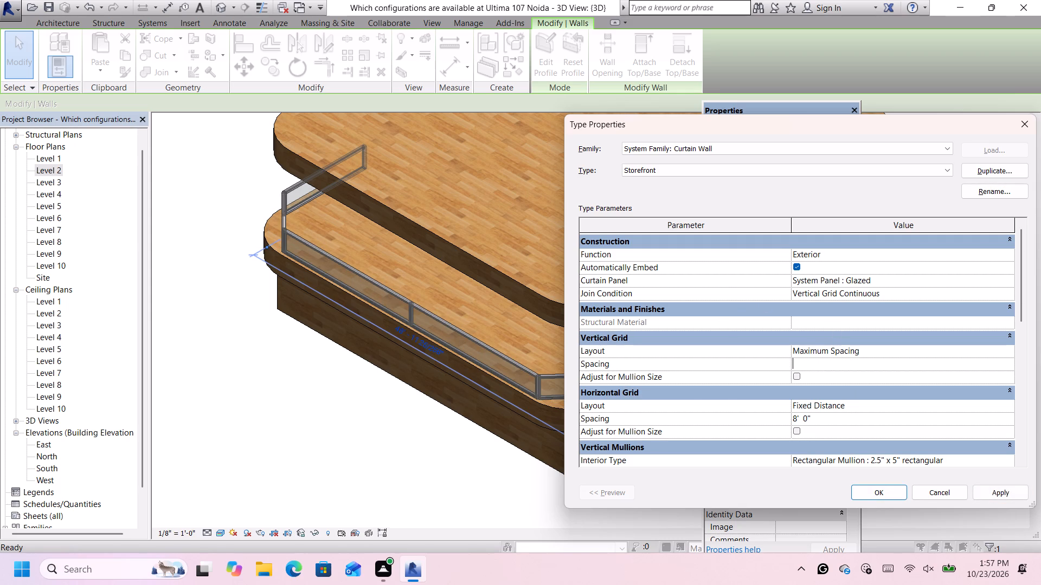
text(100')
key(Return)
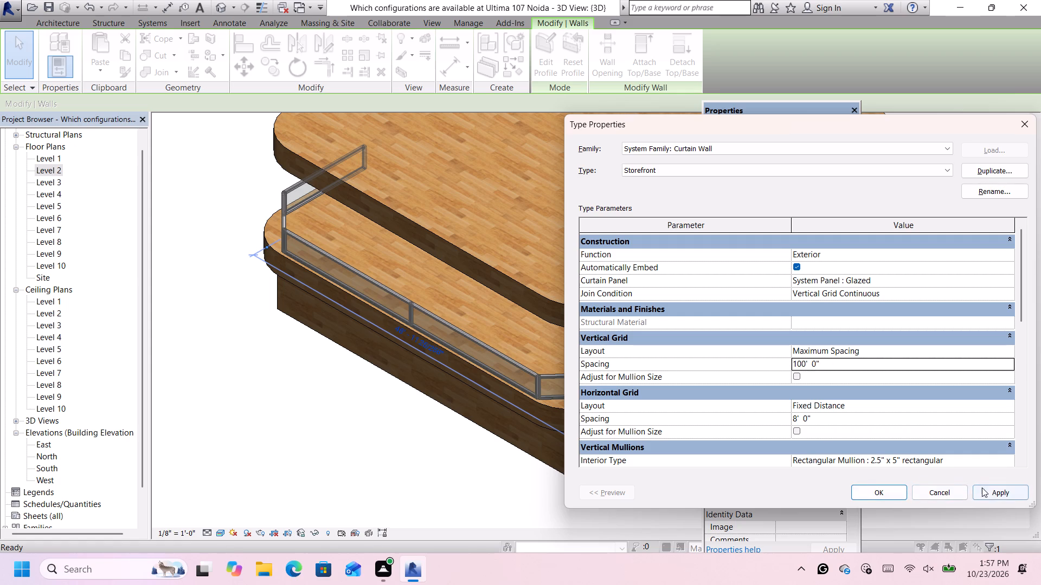
click(985, 493)
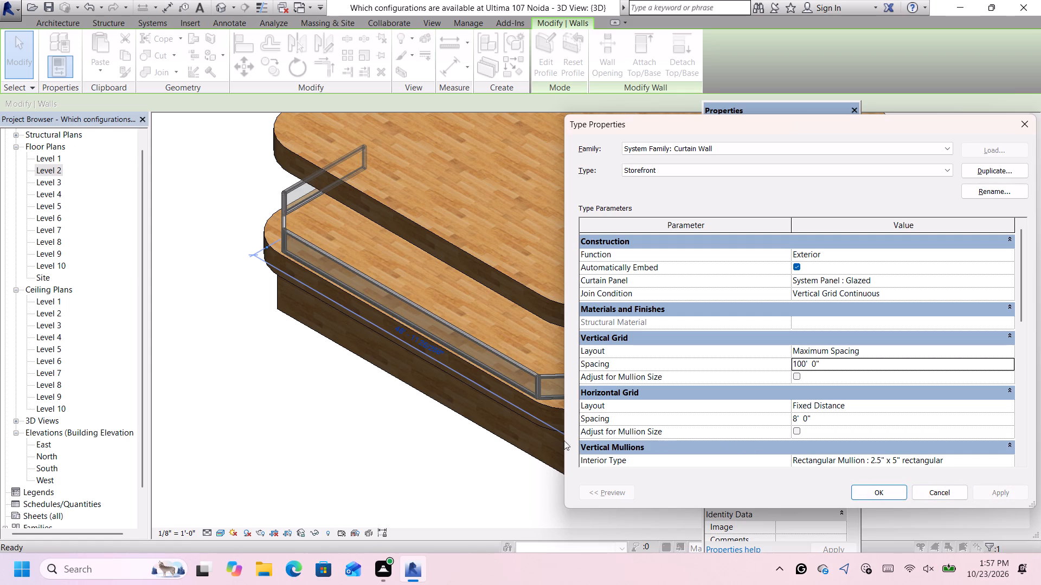
scroll(461, 433, down, 4)
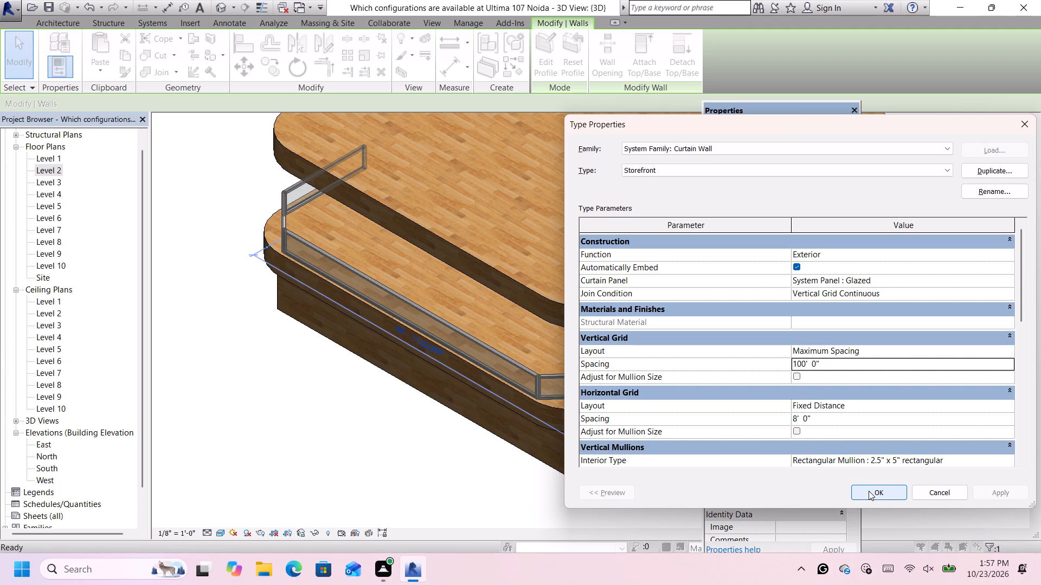
click(869, 491)
Unpin and delete the vertical mullion at the curved southeast corner glazing's joint with the short east segment.
scroll(607, 389, up, 4)
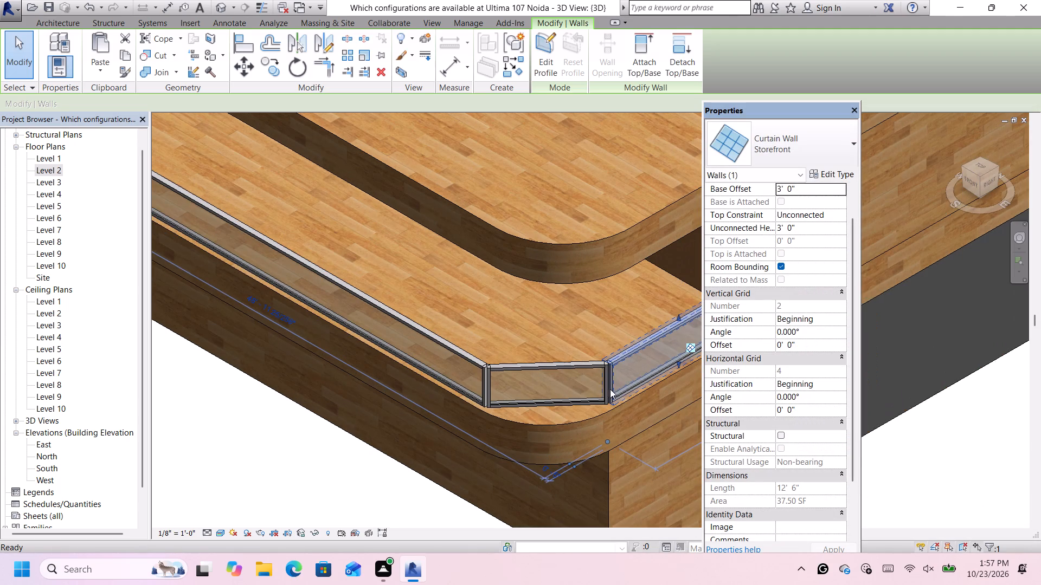
scroll(612, 392, up, 6)
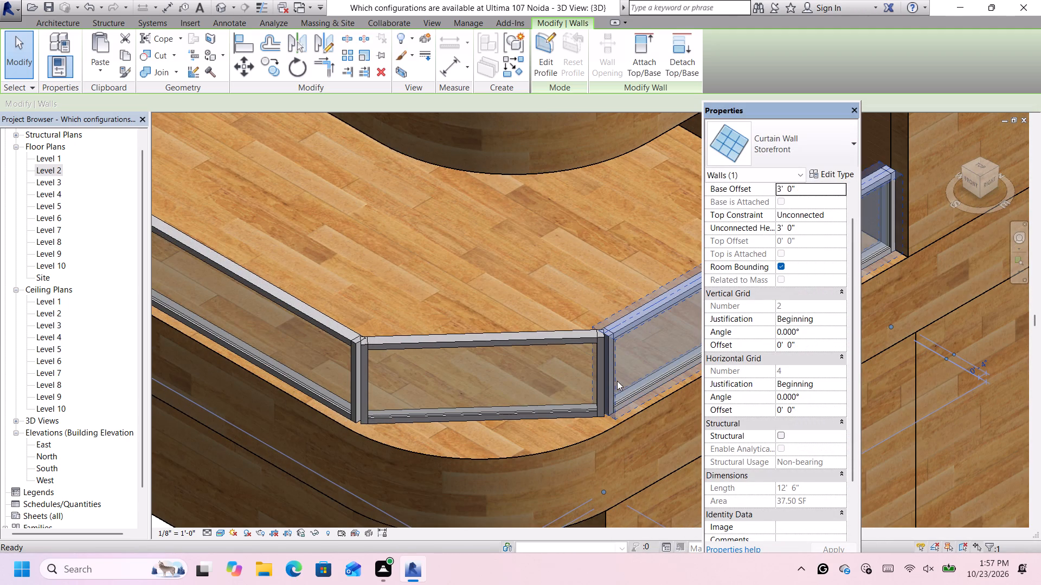
scroll(617, 381, down, 12)
click(509, 497)
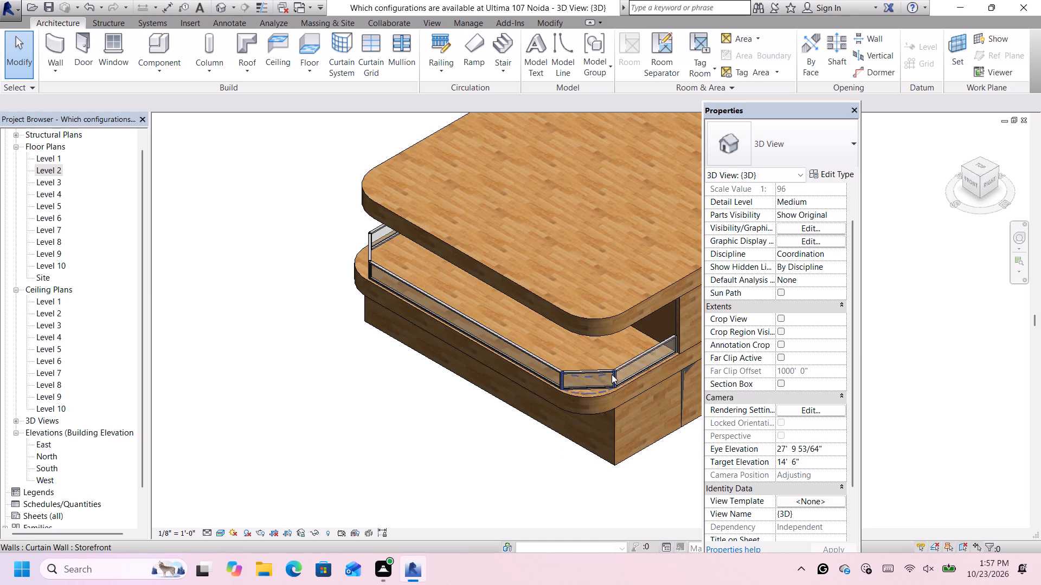
scroll(613, 374, up, 16)
click(615, 376)
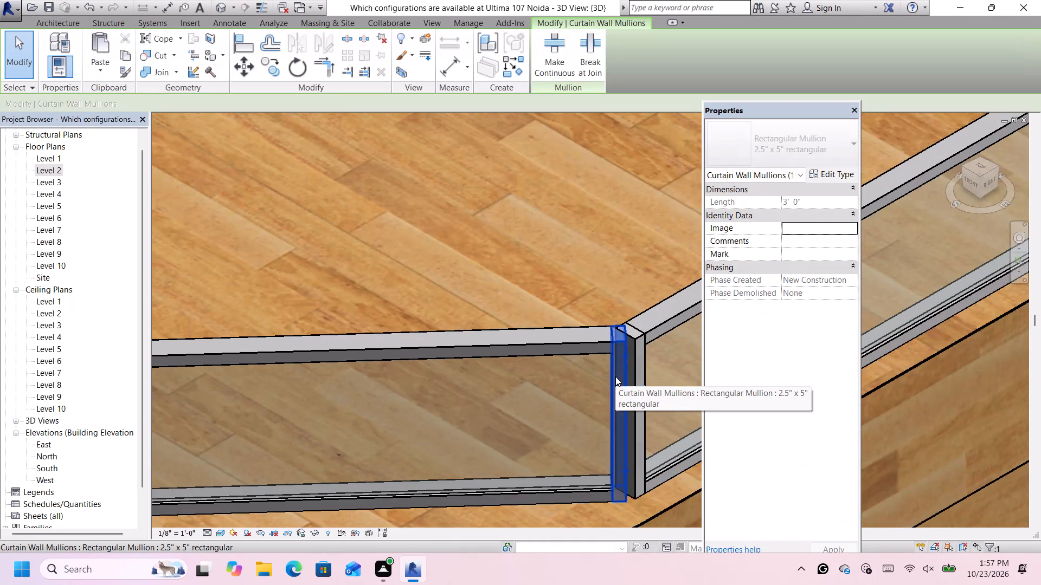
key(Delete)
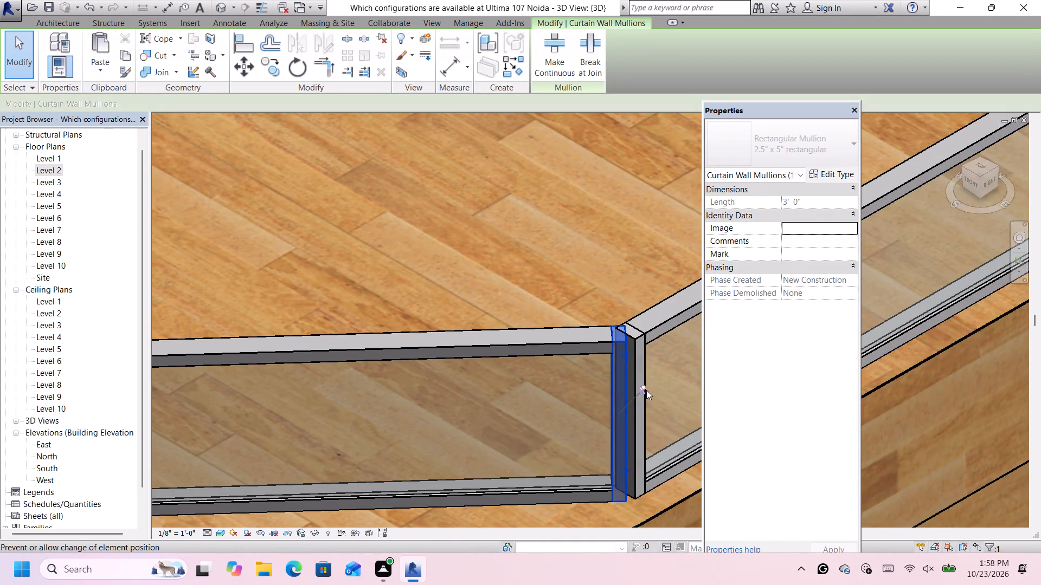
click(646, 390)
key(Delete)
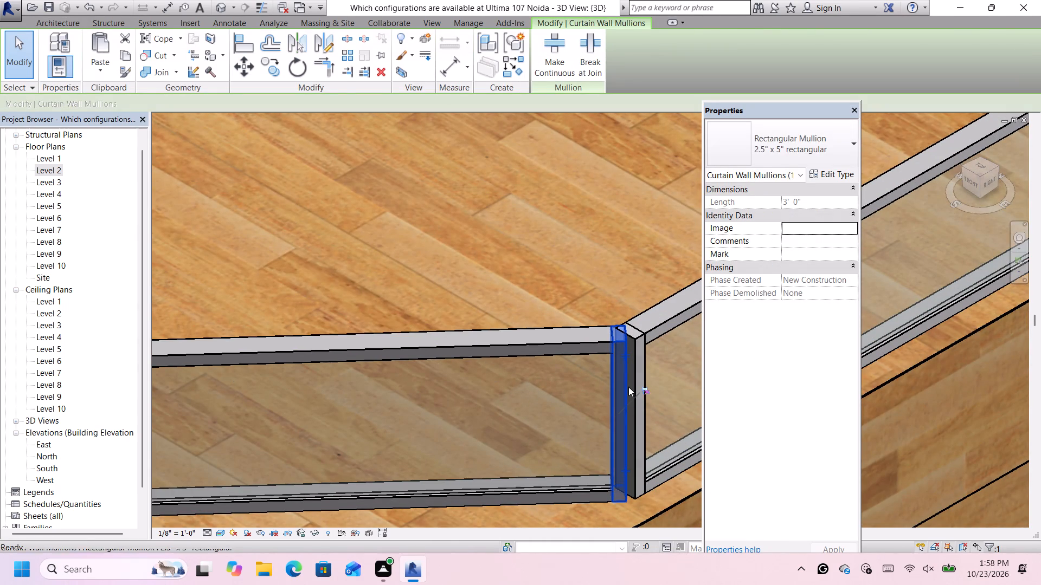
click(640, 376)
scroll(641, 375, down, 6)
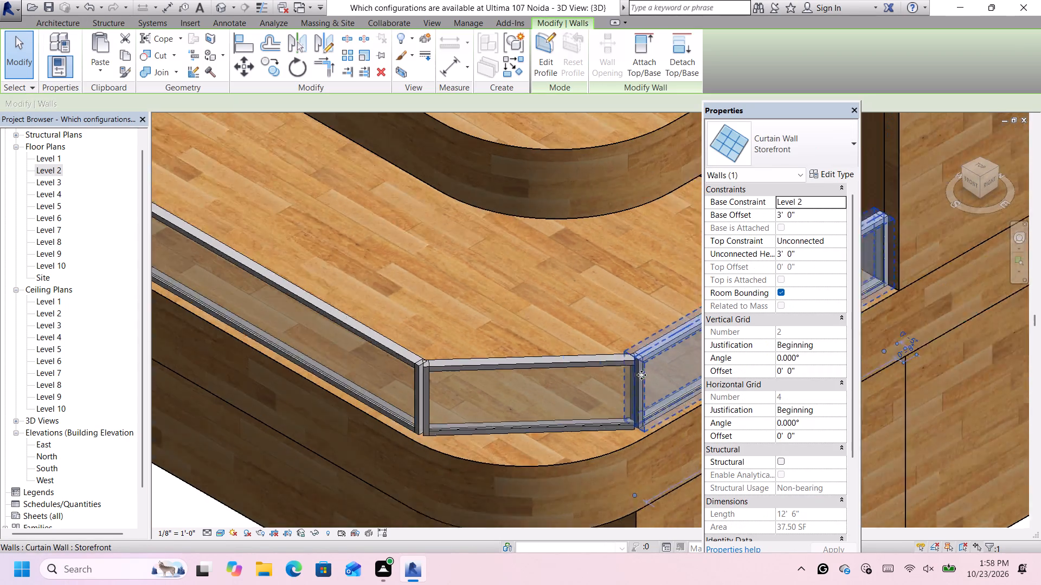
scroll(641, 375, down, 12)
click(623, 490)
Examine the short east glazing segment and its end against the building wall.
scroll(652, 354, up, 6)
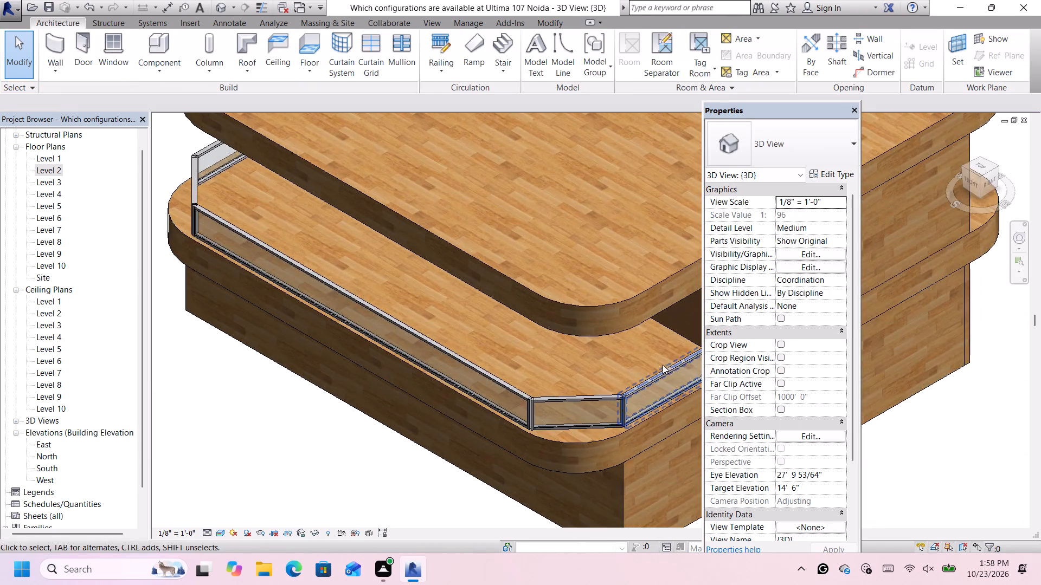
scroll(663, 371, down, 9)
scroll(685, 357, up, 13)
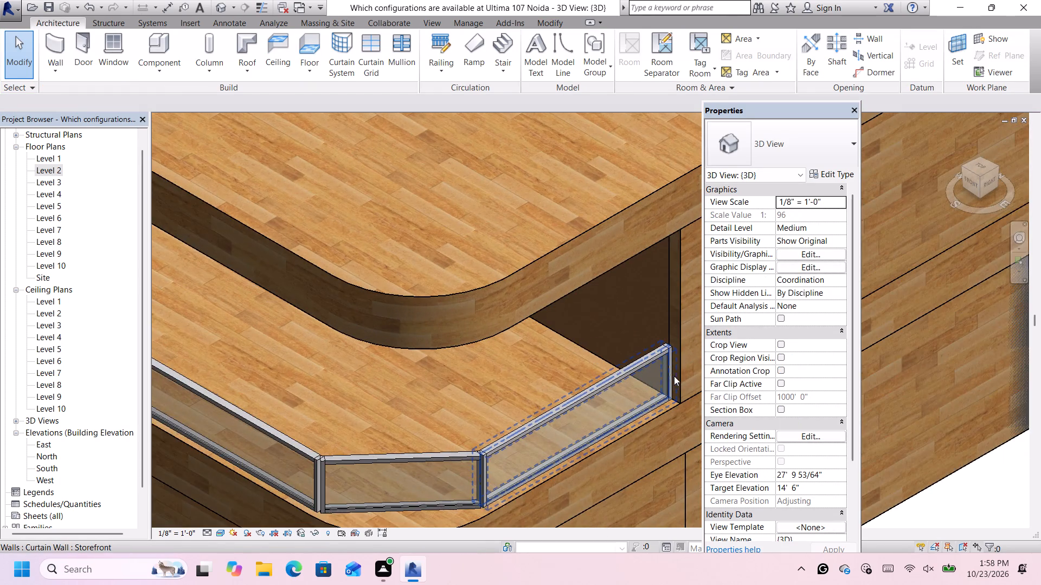
scroll(666, 376, up, 1)
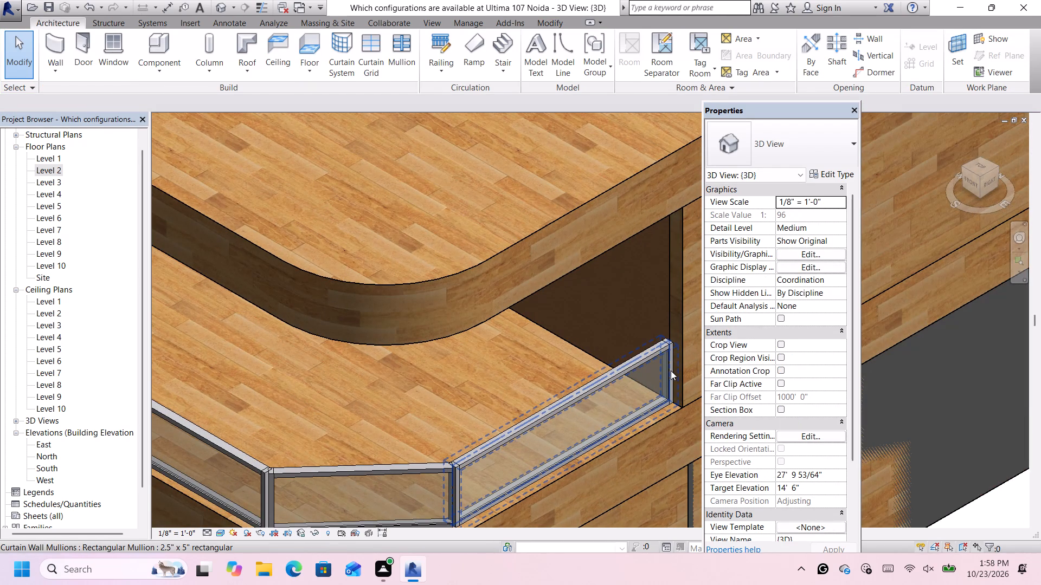
click(659, 399)
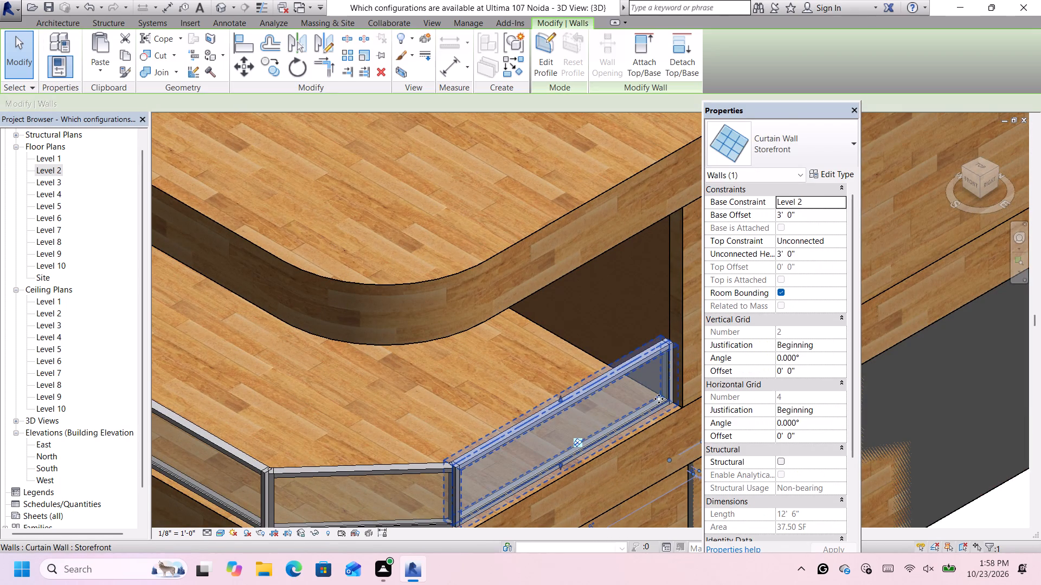
scroll(648, 374, up, 11)
scroll(671, 347, down, 7)
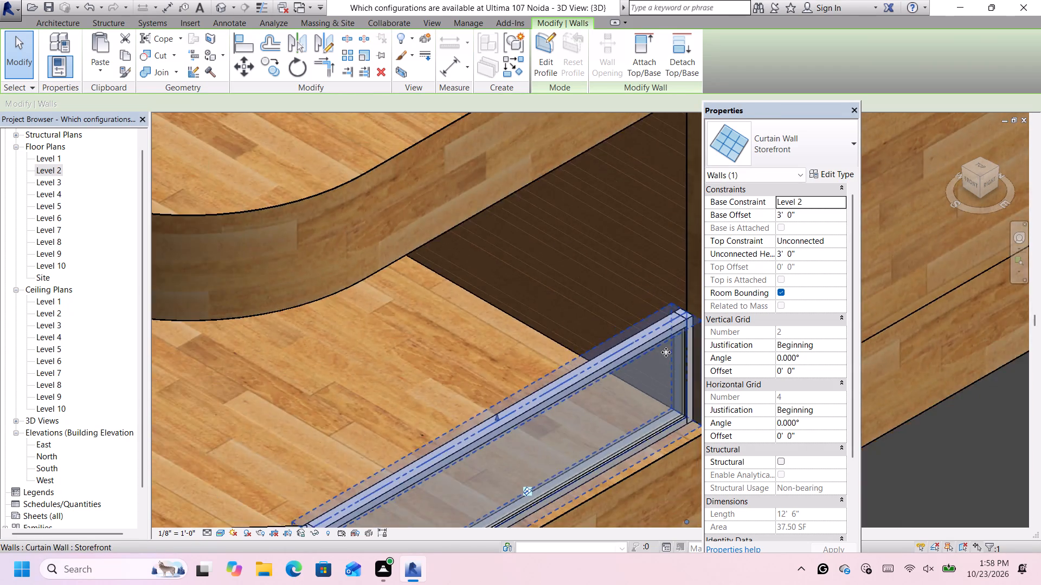
scroll(666, 352, down, 7)
scroll(651, 423, down, 4)
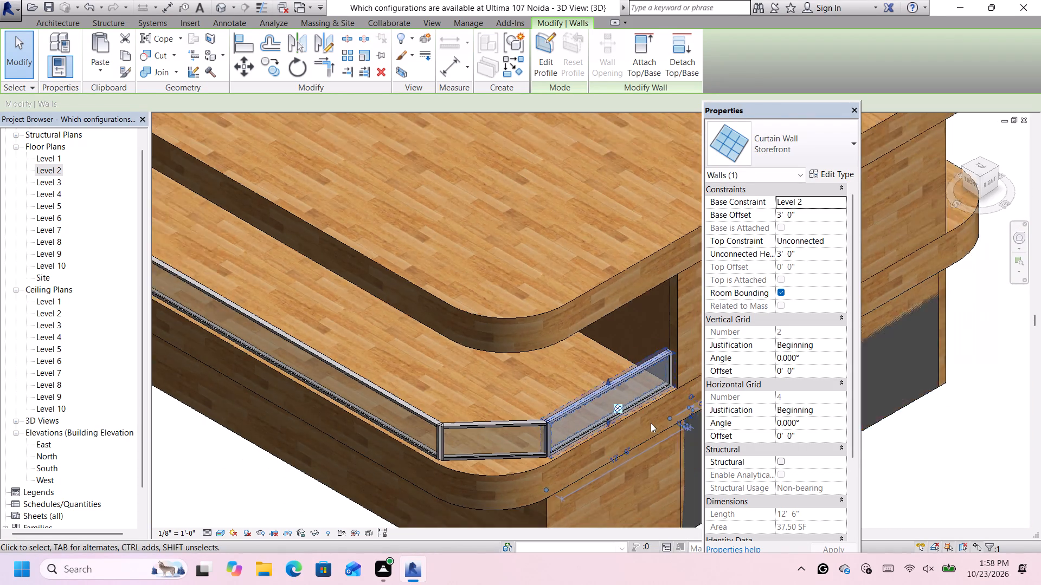
scroll(651, 423, down, 4)
scroll(654, 485, up, 4)
click(672, 505)
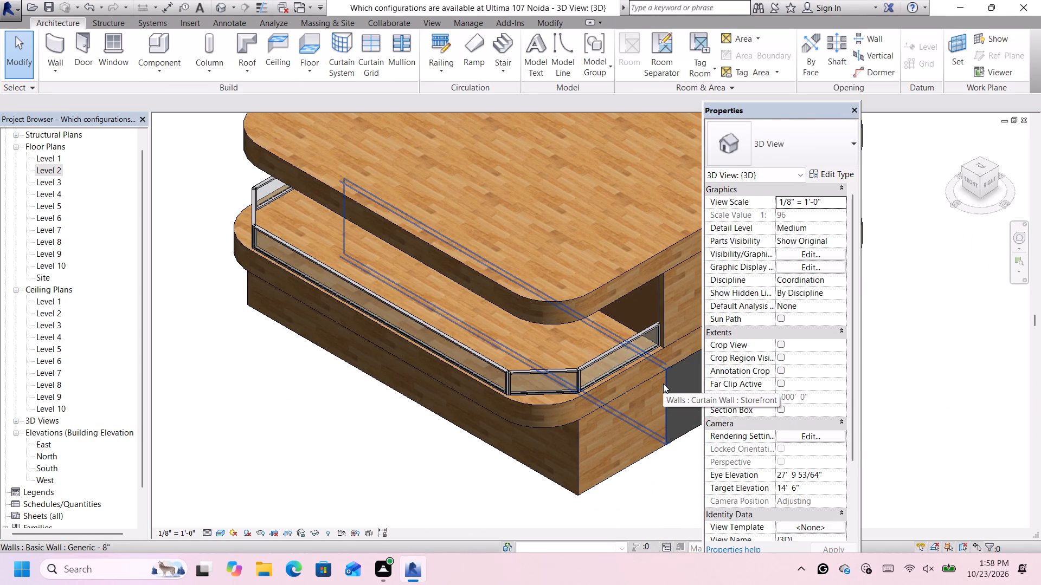
scroll(673, 340, up, 5)
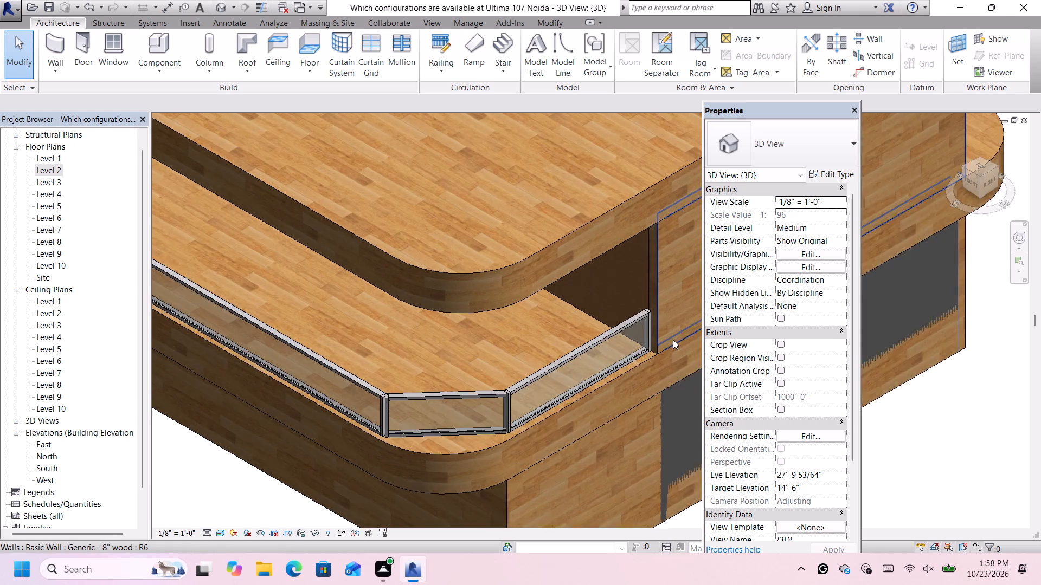
scroll(670, 341, up, 4)
scroll(623, 319, up, 1)
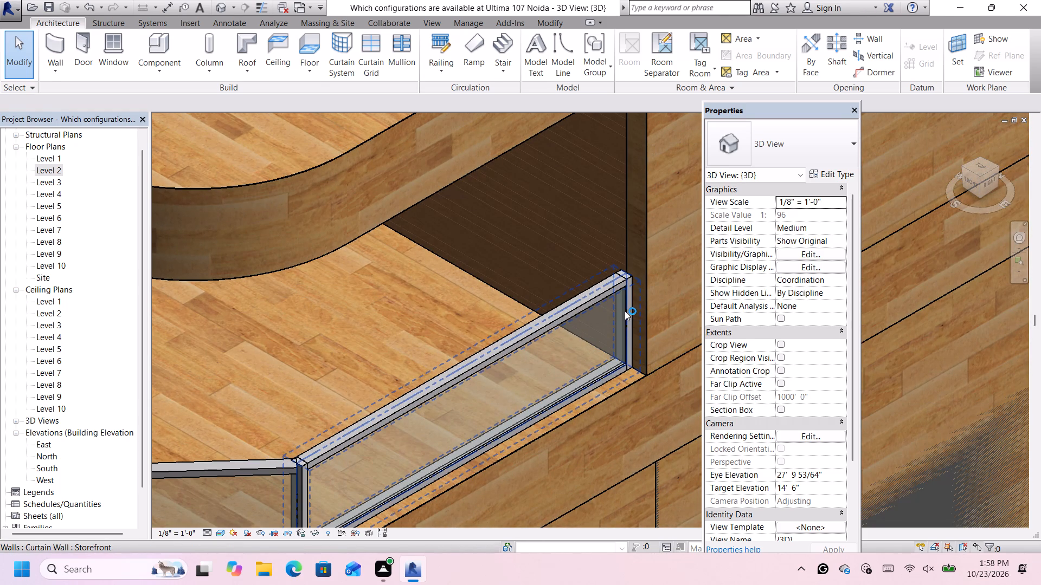
Change the short east glazing segment to the Exterior Glazing curtain wall type, keeping its mullions.
click(625, 311)
scroll(625, 311, down, 9)
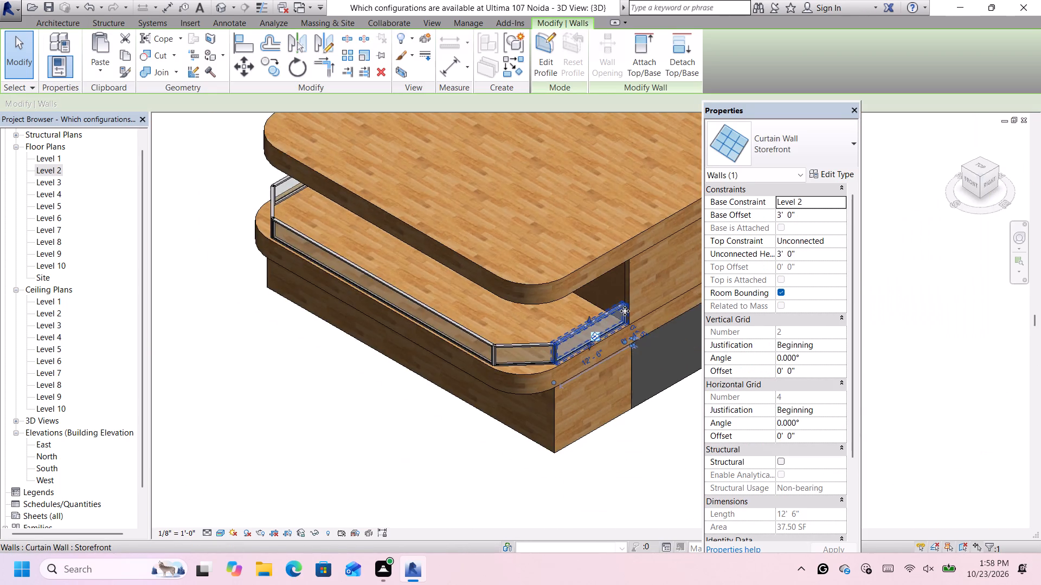
scroll(625, 311, down, 7)
scroll(504, 286, up, 4)
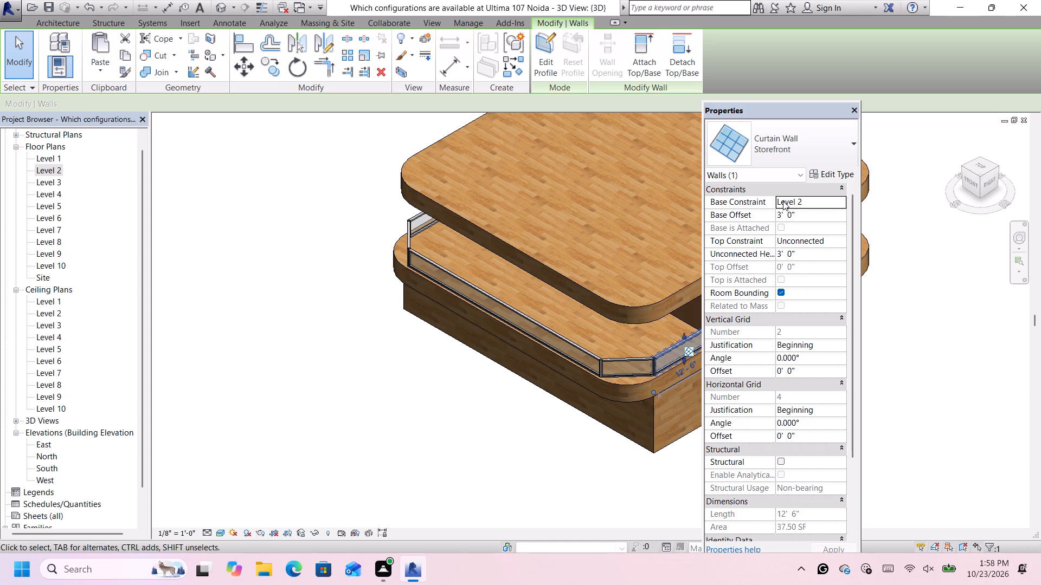
click(808, 145)
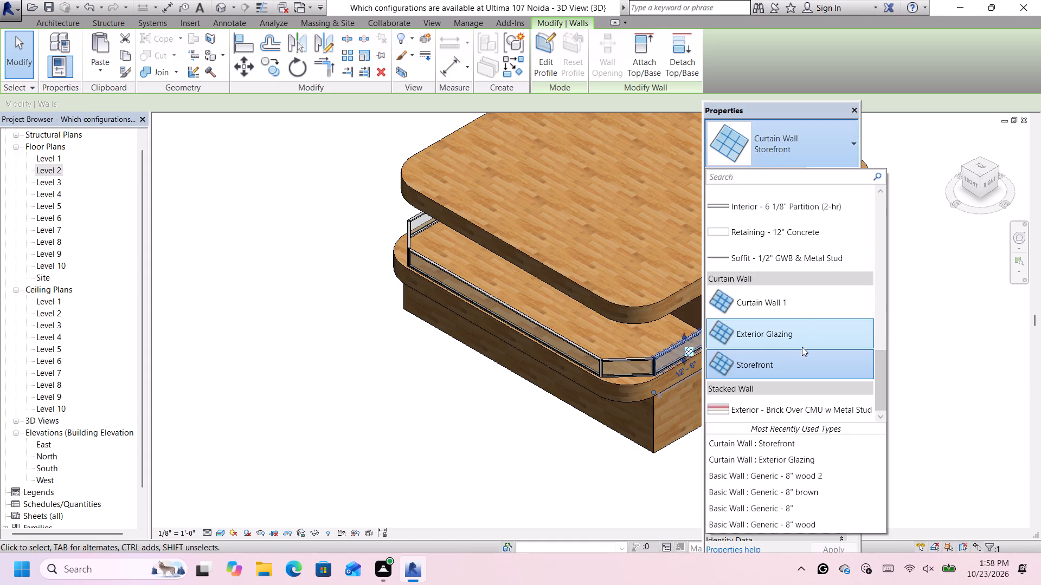
click(801, 341)
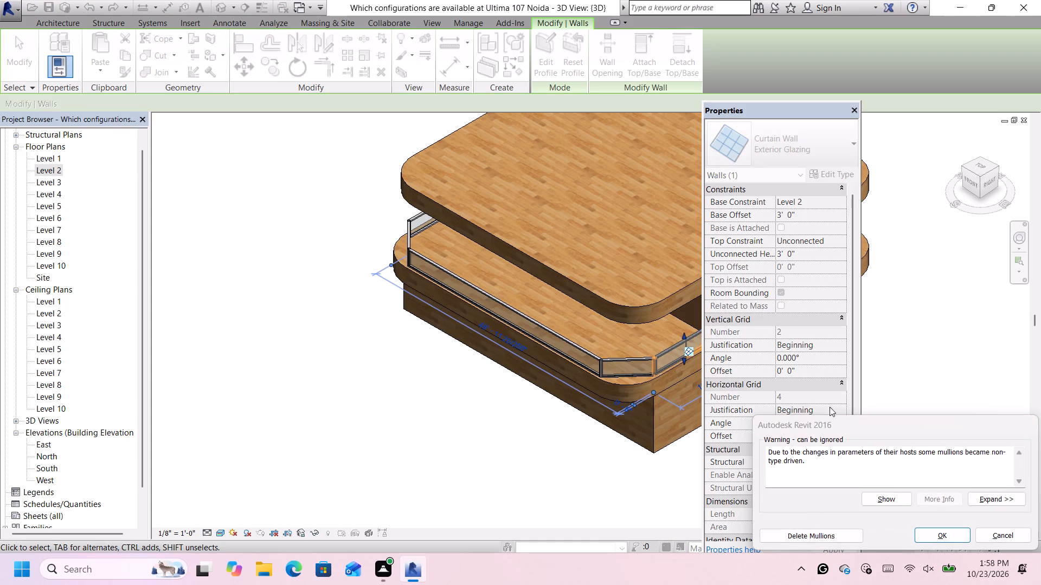
click(952, 534)
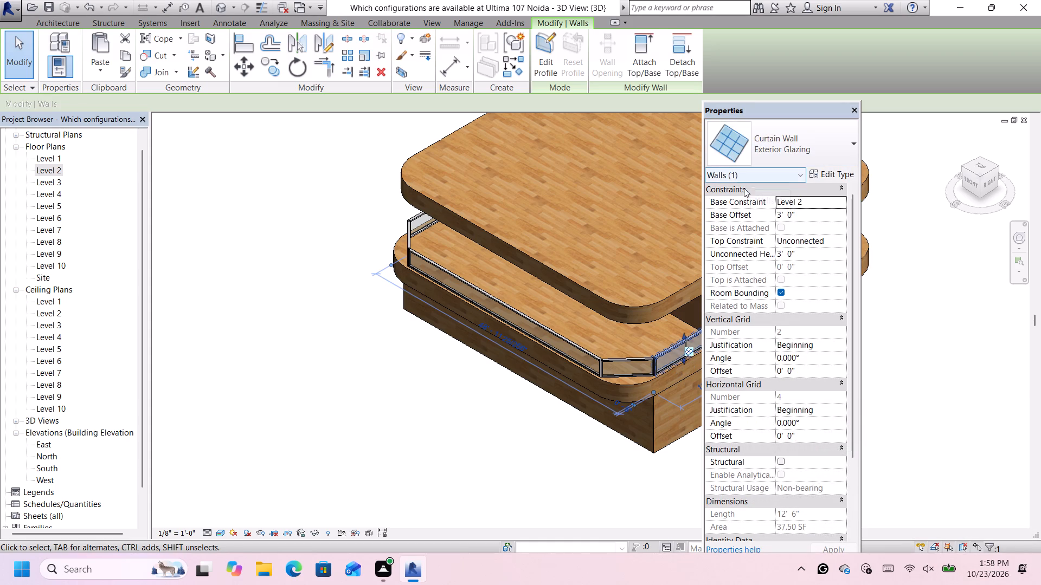
scroll(606, 438, down, 5)
click(660, 472)
scroll(641, 368, up, 3)
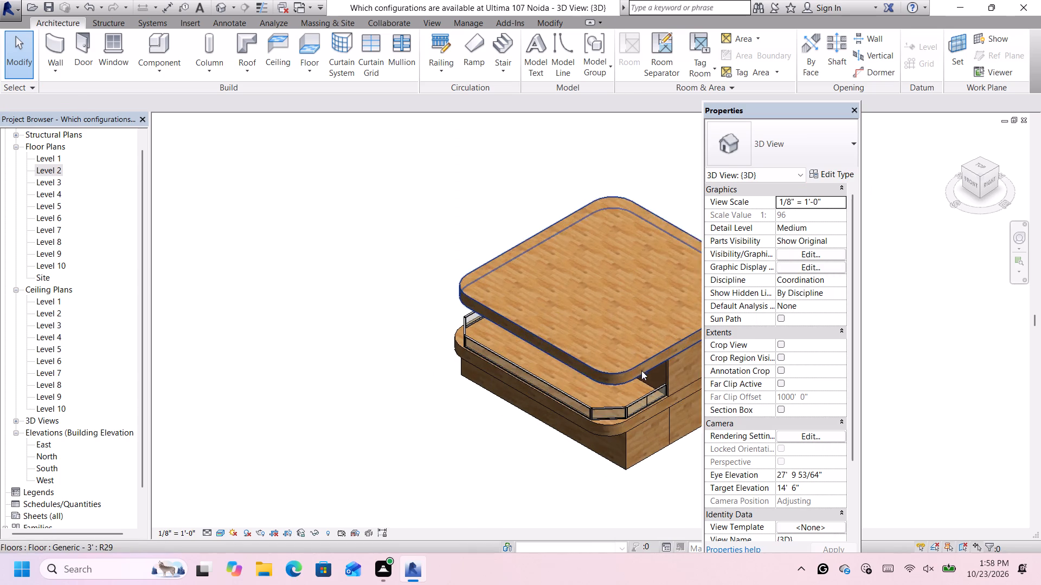
scroll(641, 370, up, 1)
click(639, 405)
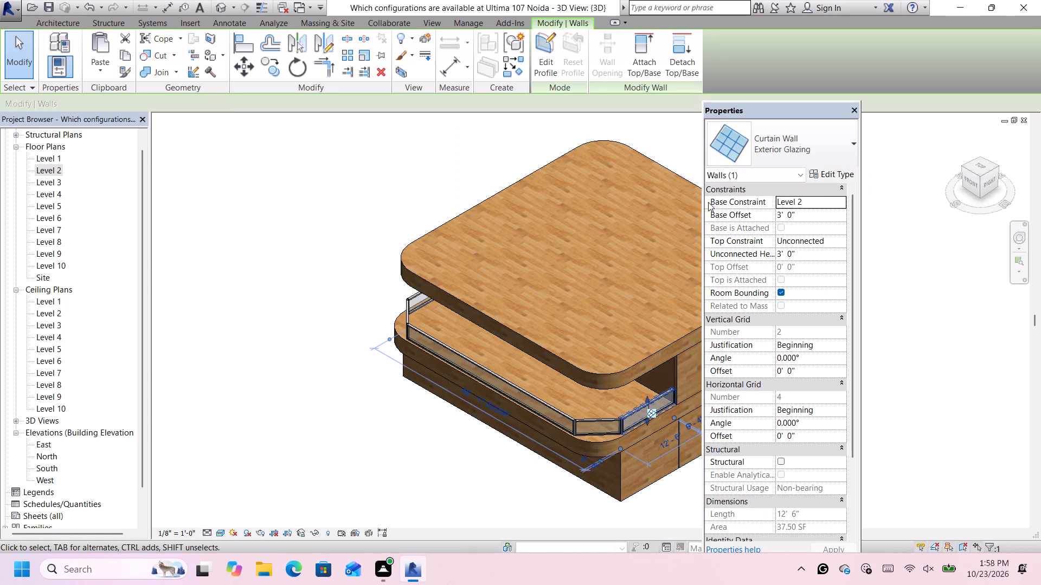
click(743, 146)
click(773, 330)
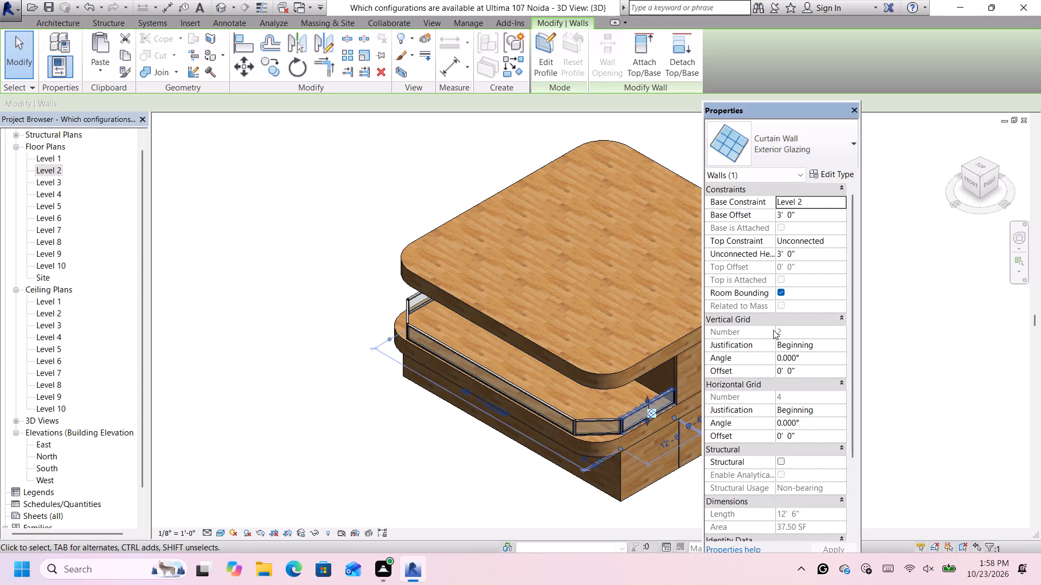
click(653, 506)
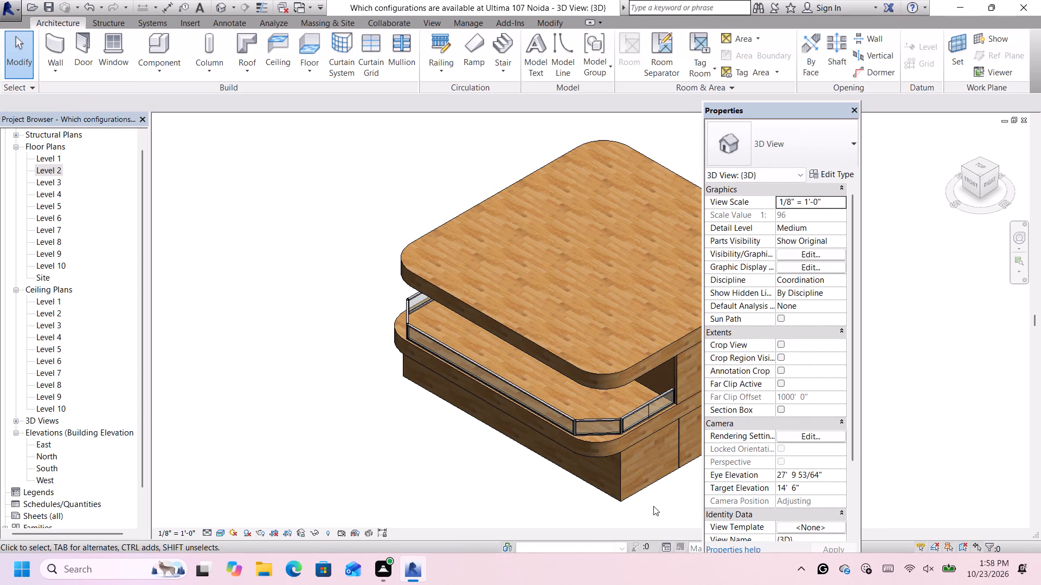
Change the curved southeast corner glazing to the Exterior Glazing curtain wall type, keeping its mullions.
click(600, 421)
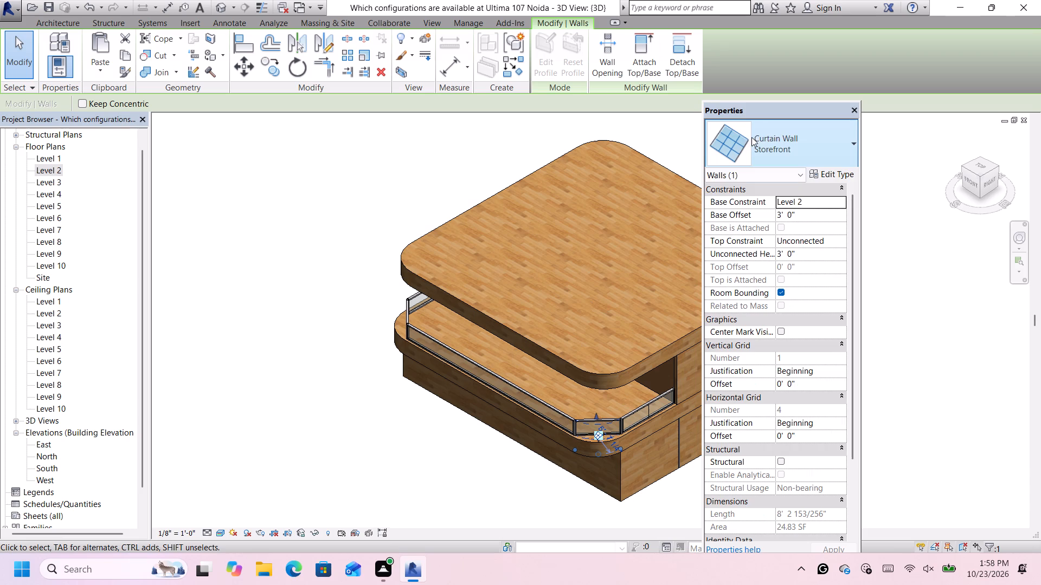
click(751, 137)
click(785, 341)
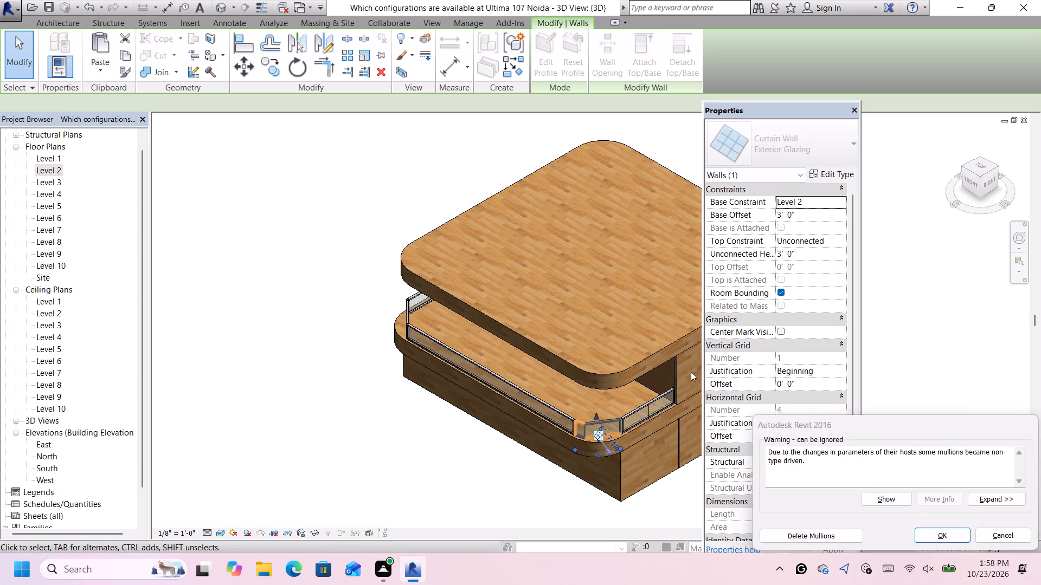
click(924, 531)
scroll(598, 441, up, 6)
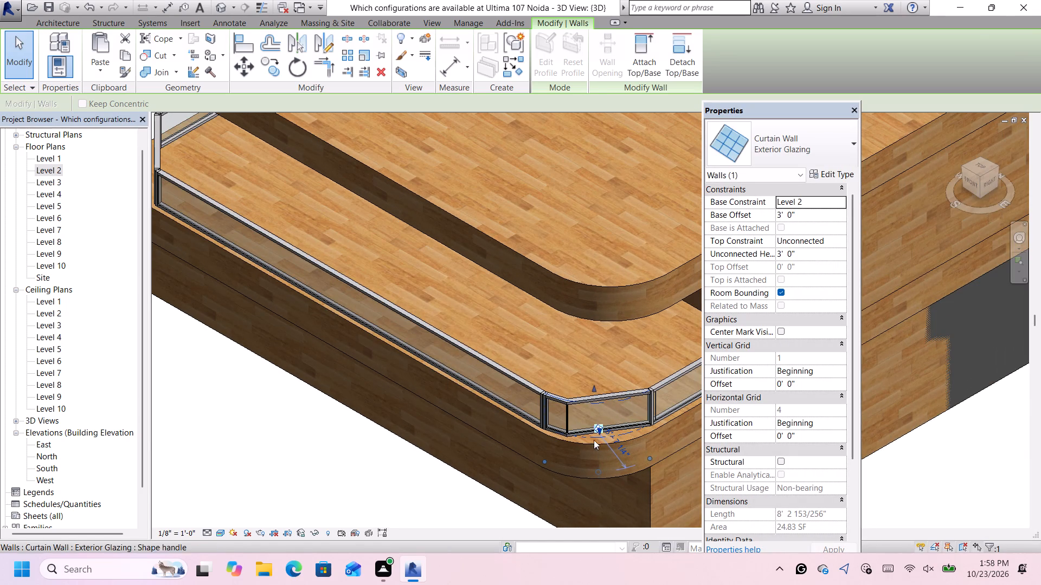
scroll(582, 437, down, 3)
scroll(582, 435, up, 1)
scroll(582, 435, down, 5)
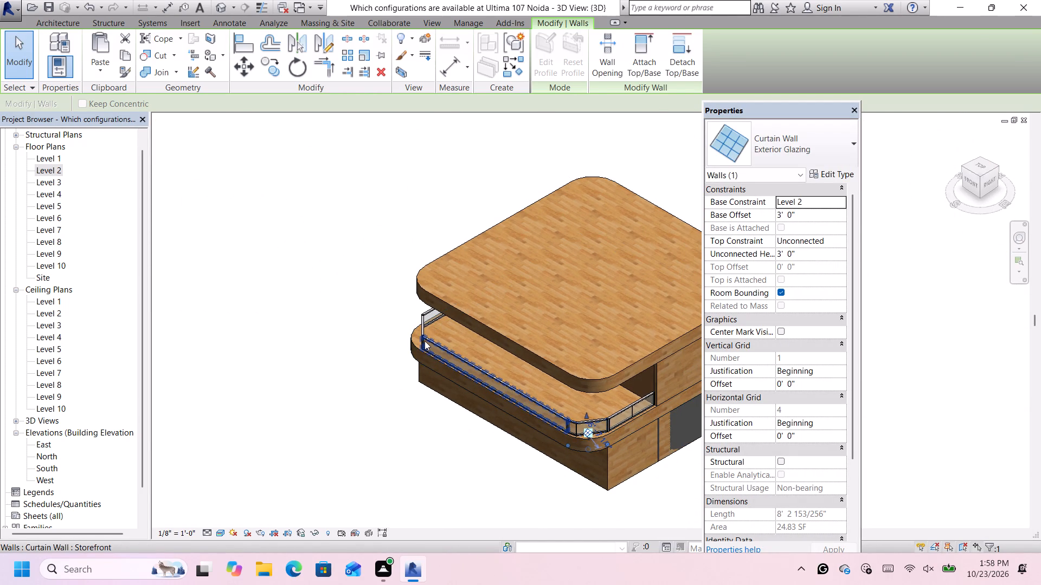
Examine the Storefront glazing at the curved southwest corner and its joint with the west segment.
scroll(425, 341, down, 1)
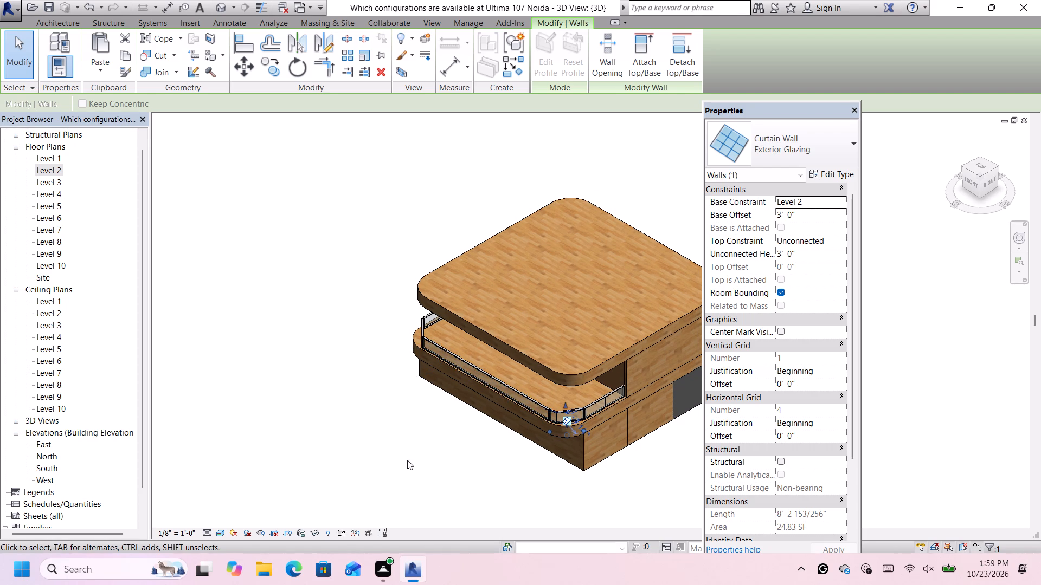
scroll(407, 460, up, 1)
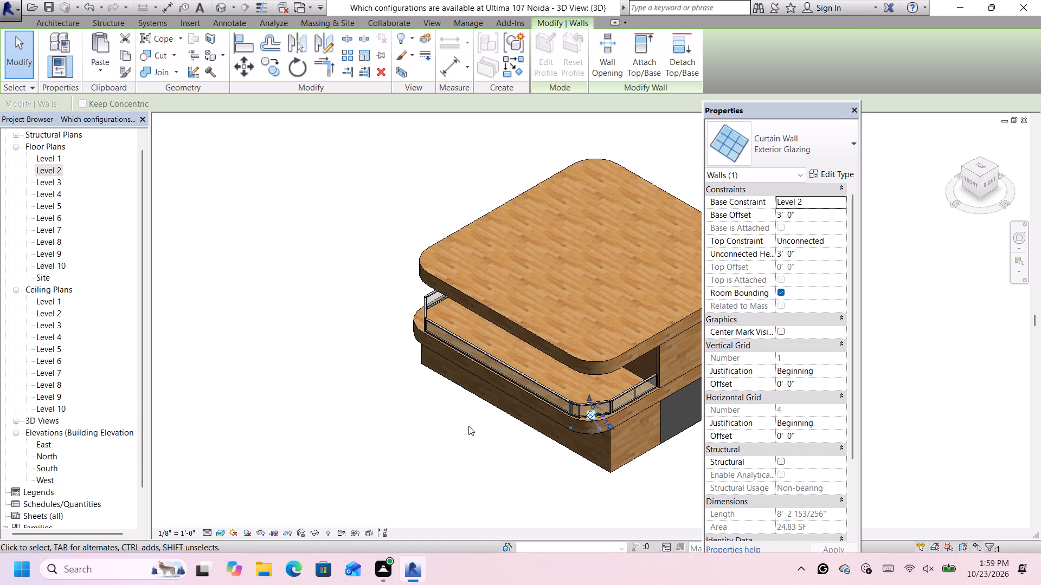
scroll(473, 422, up, 2)
scroll(631, 427, down, 4)
scroll(661, 480, up, 3)
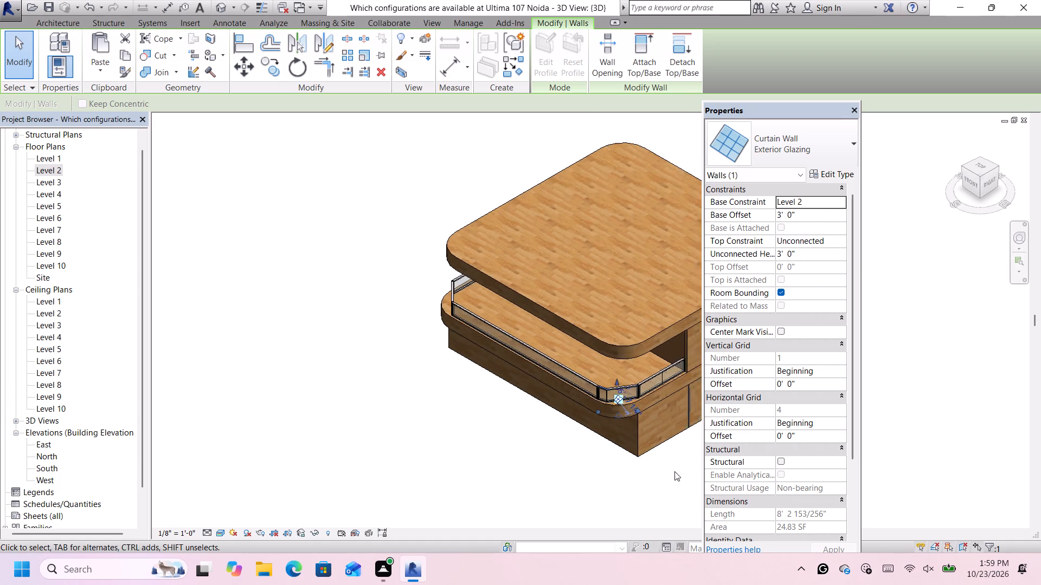
scroll(674, 471, up, 4)
click(653, 460)
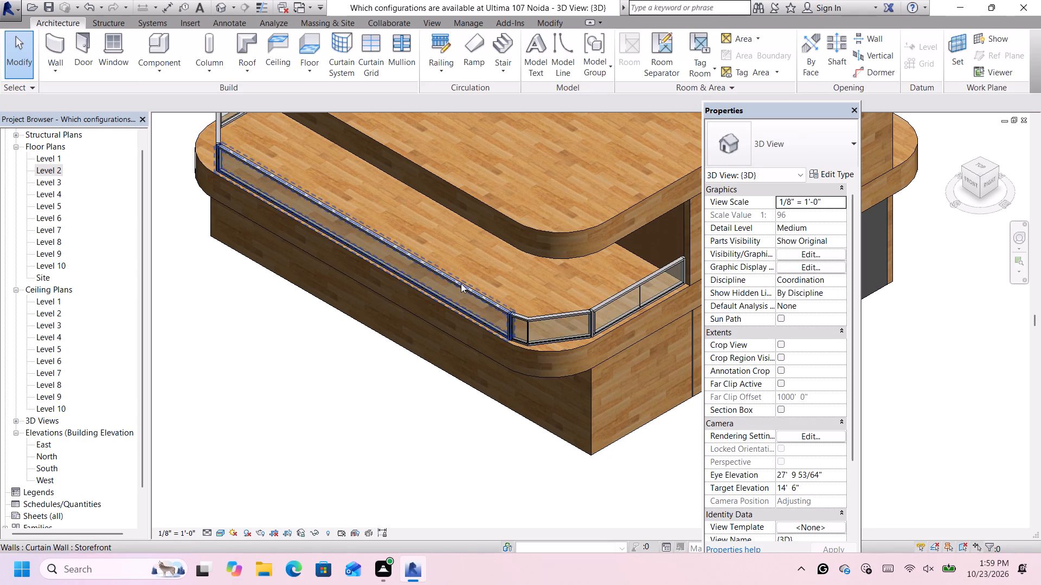
scroll(461, 283, down, 3)
scroll(295, 183, up, 3)
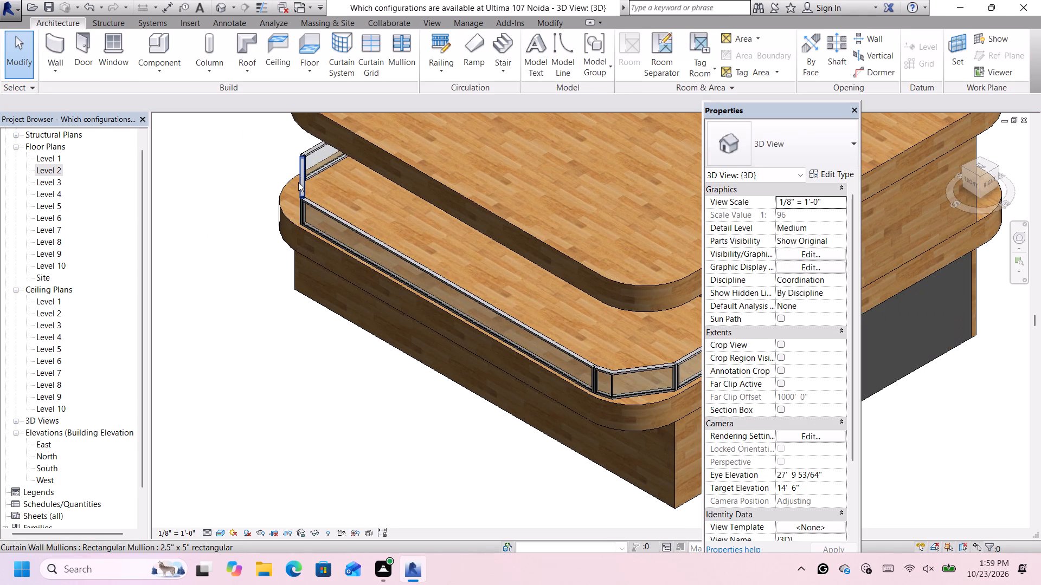
click(297, 187)
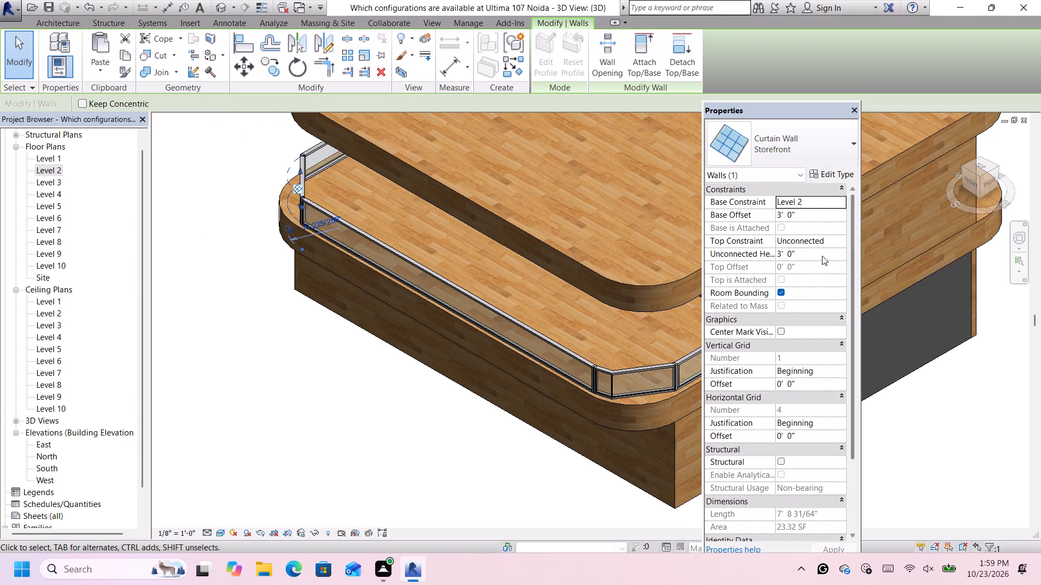
scroll(613, 322, down, 4)
scroll(590, 348, up, 1)
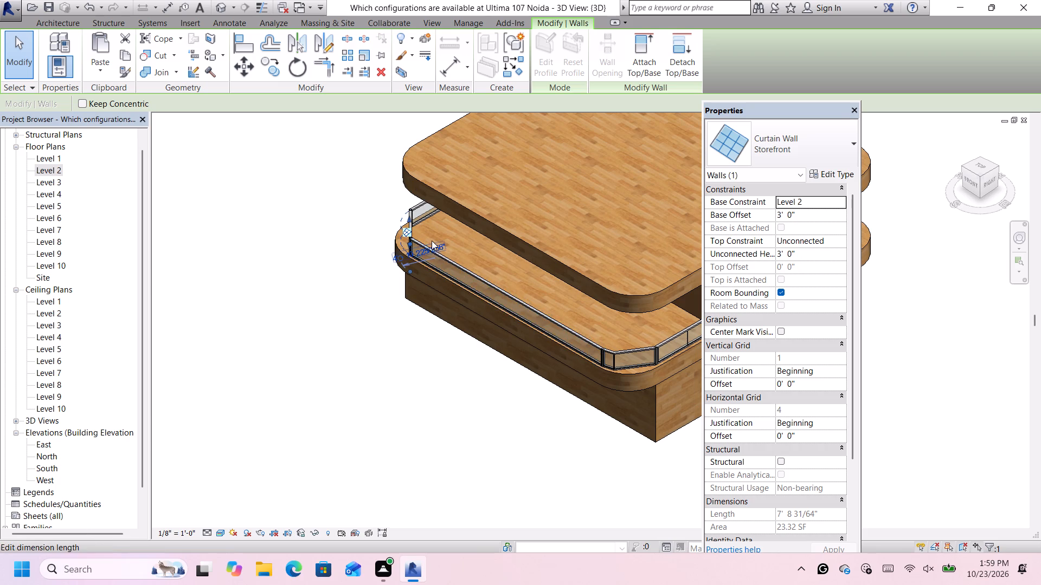
scroll(428, 224, up, 4)
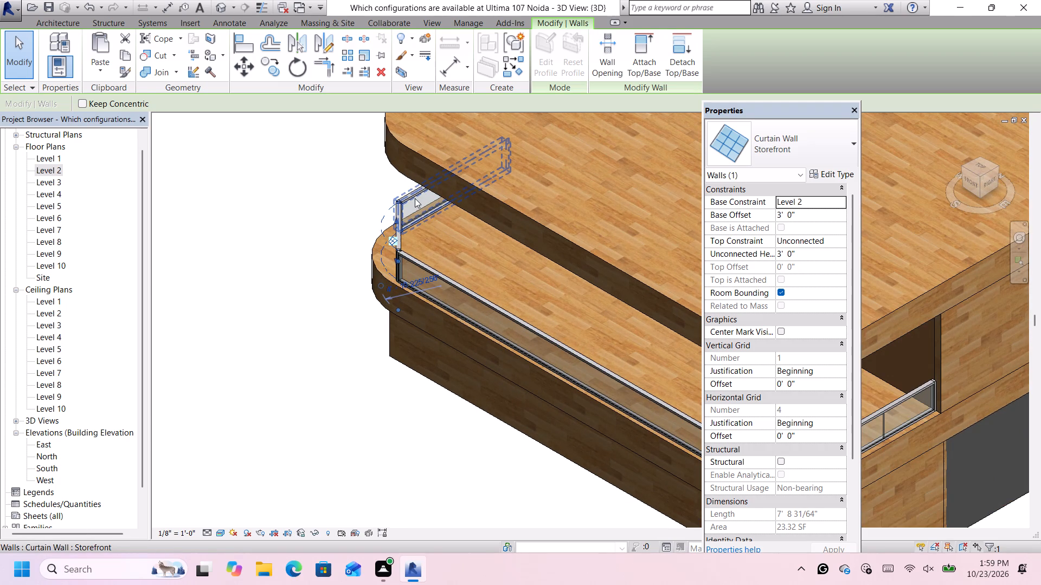
scroll(415, 199, up, 2)
click(415, 199)
scroll(415, 199, down, 8)
scroll(561, 112, up, 2)
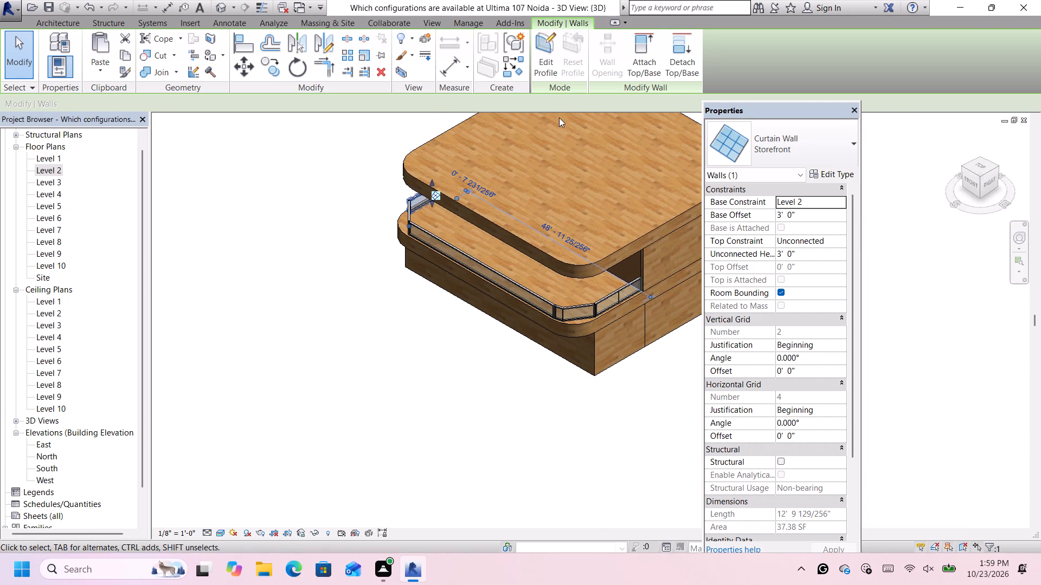
scroll(559, 118, up, 1)
scroll(470, 173, up, 2)
scroll(333, 196, up, 3)
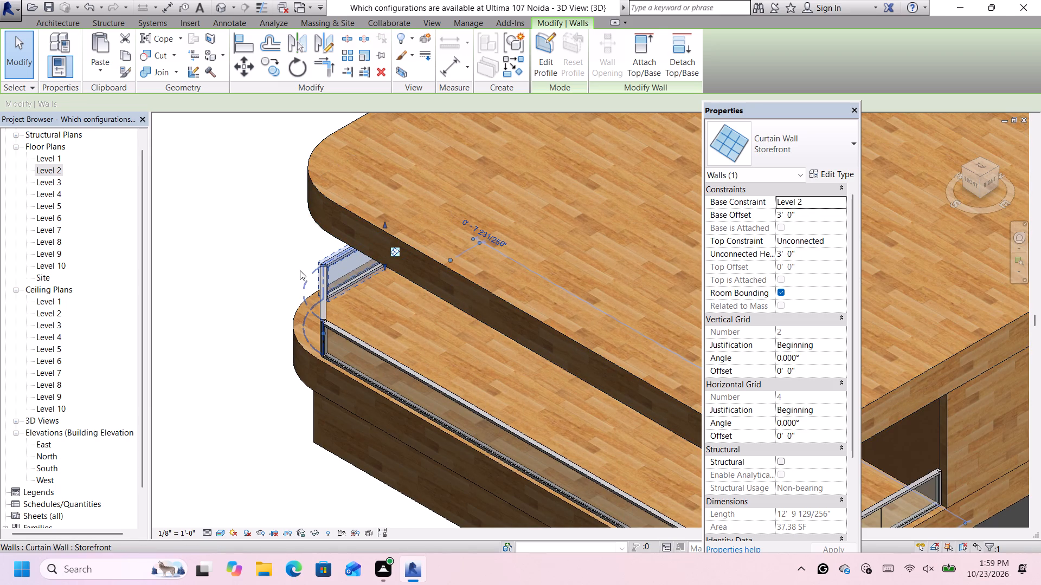
scroll(304, 276, down, 4)
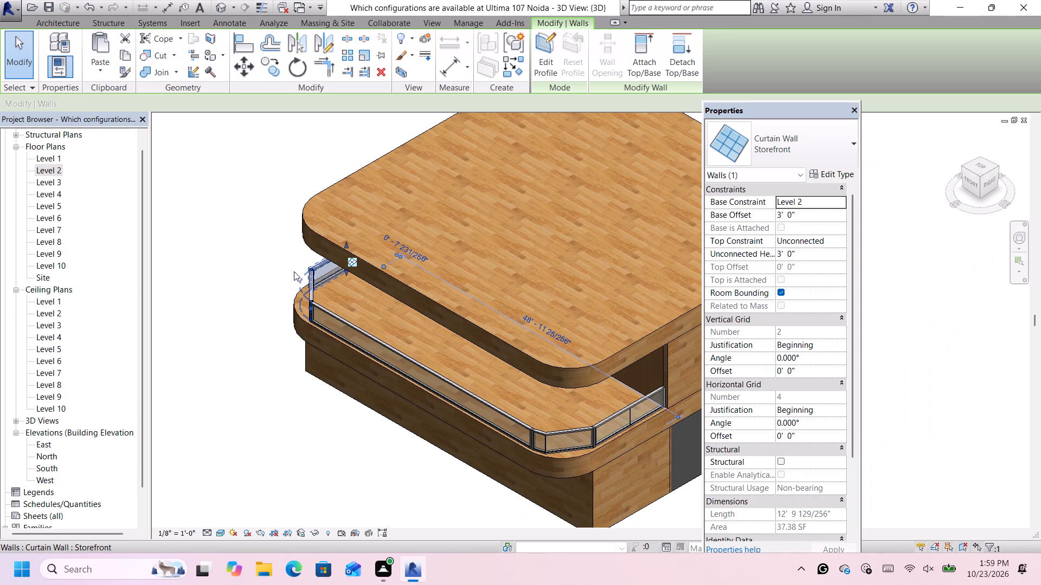
scroll(298, 266, up, 1)
click(303, 253)
scroll(327, 277, up, 2)
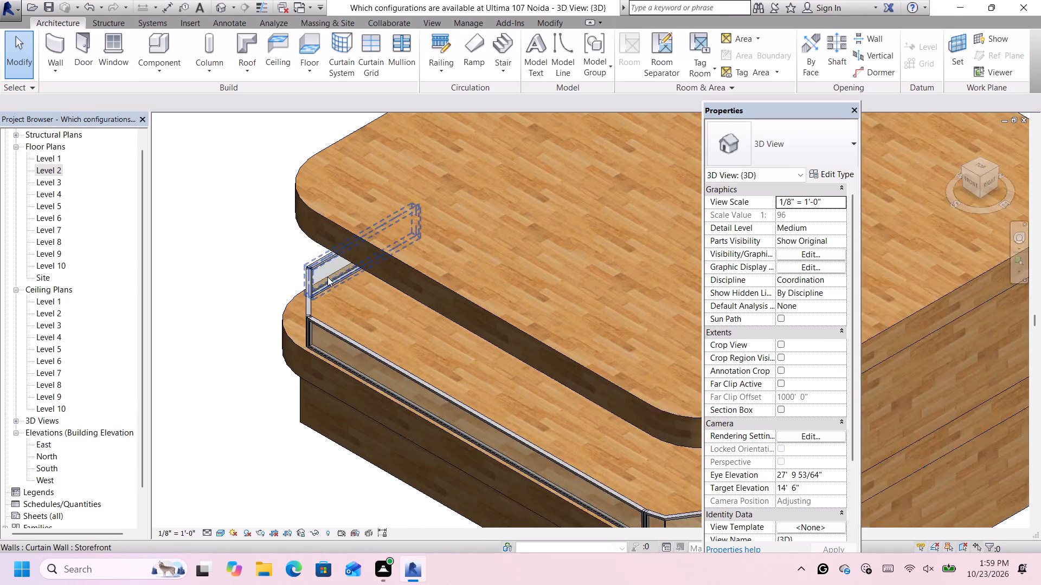
scroll(327, 277, up, 11)
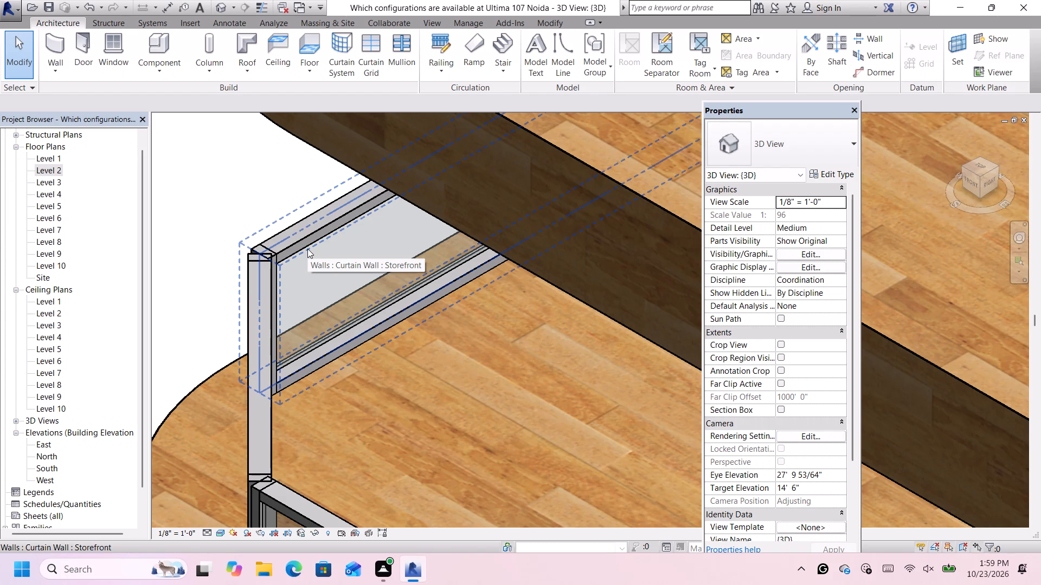
scroll(306, 249, down, 5)
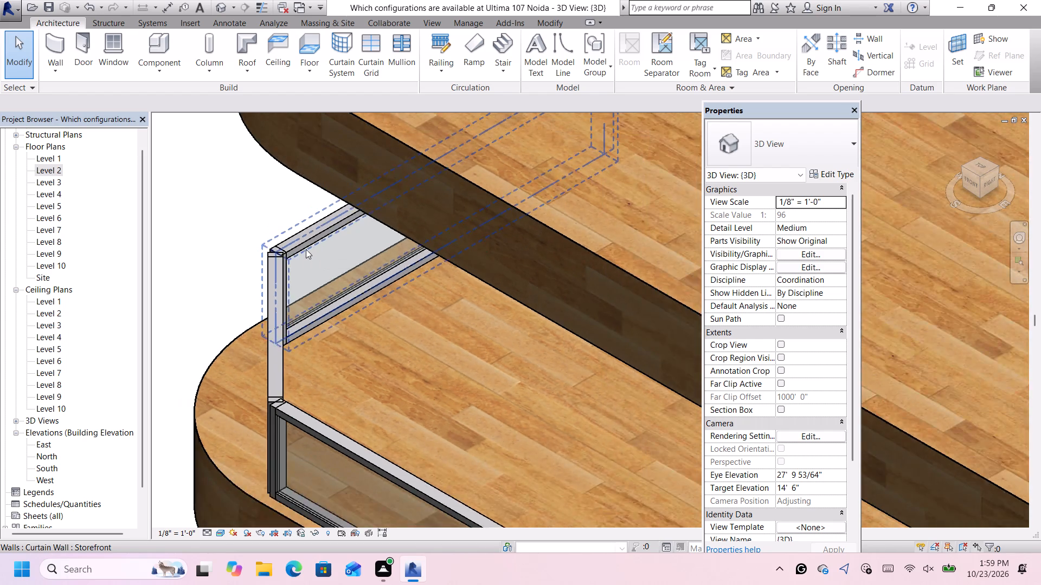
scroll(306, 249, down, 12)
scroll(306, 249, up, 1)
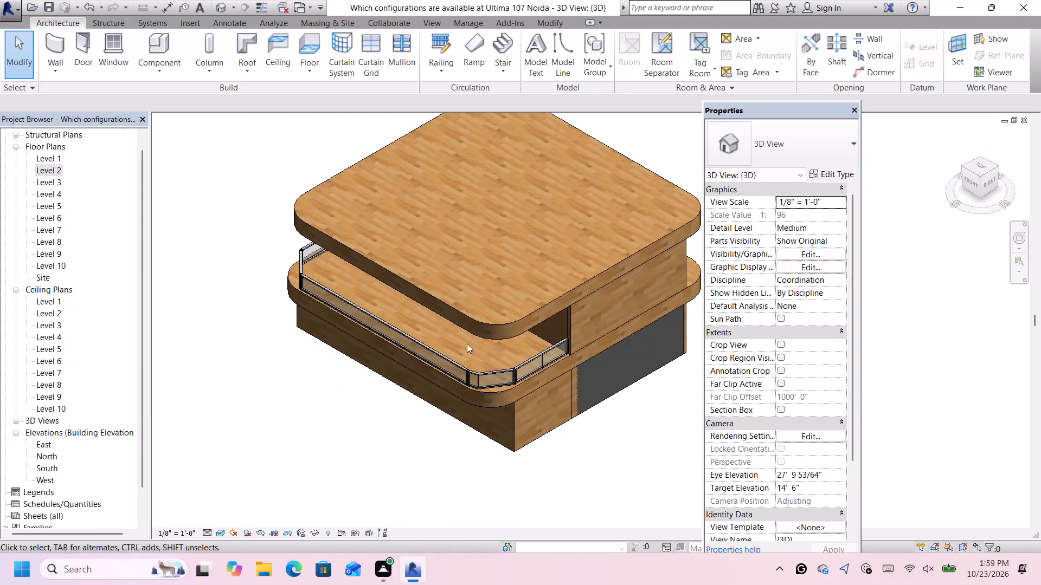
Examine the short east Exterior Glazing segment, its intermediate grid line and its joint with the curved southeast corner.
click(534, 362)
scroll(540, 376, up, 7)
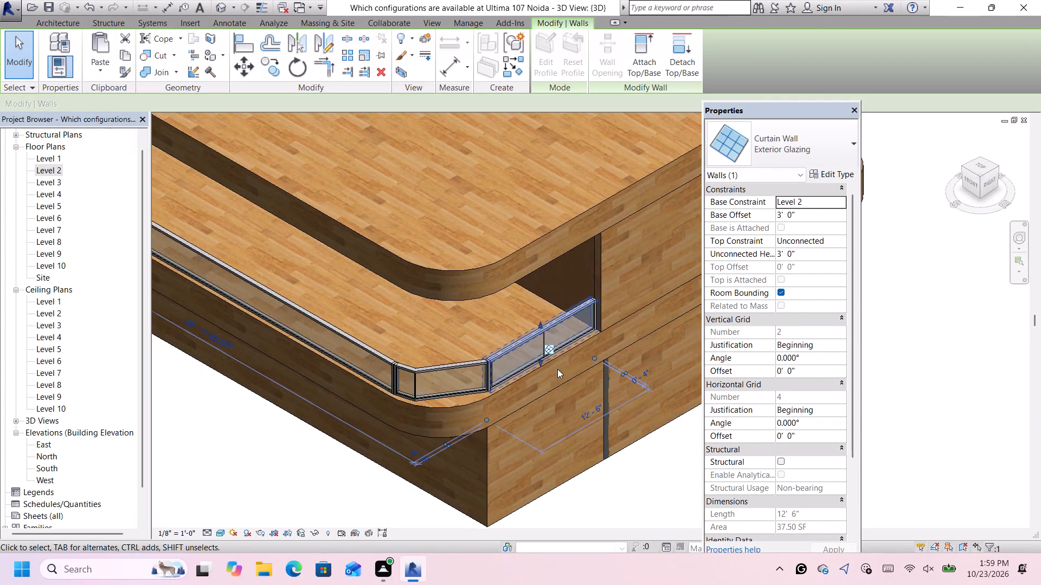
scroll(557, 369, up, 3)
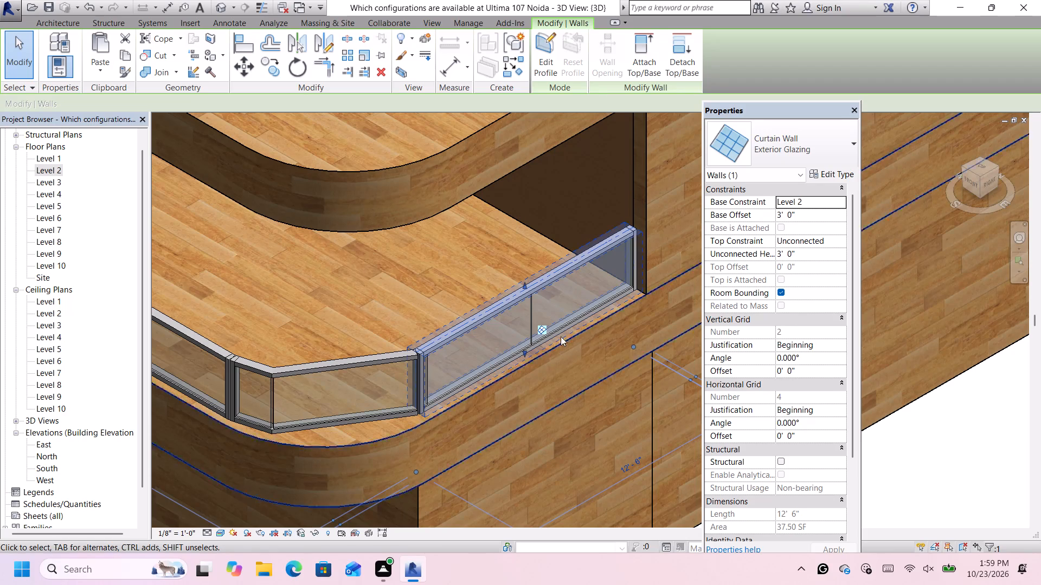
scroll(482, 348, up, 2)
scroll(460, 346, down, 2)
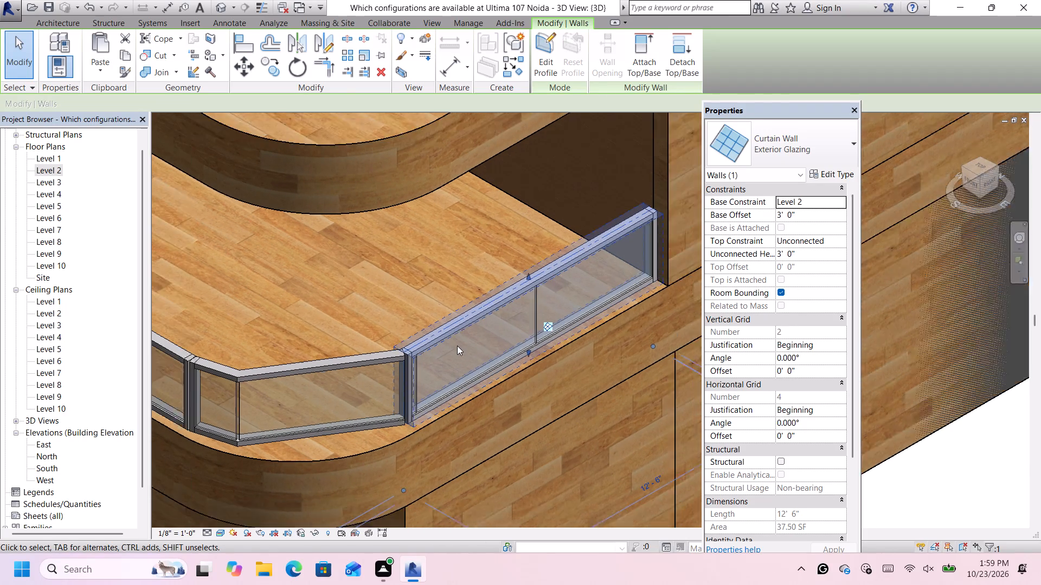
scroll(457, 346, down, 2)
scroll(516, 342, down, 2)
scroll(445, 381, up, 1)
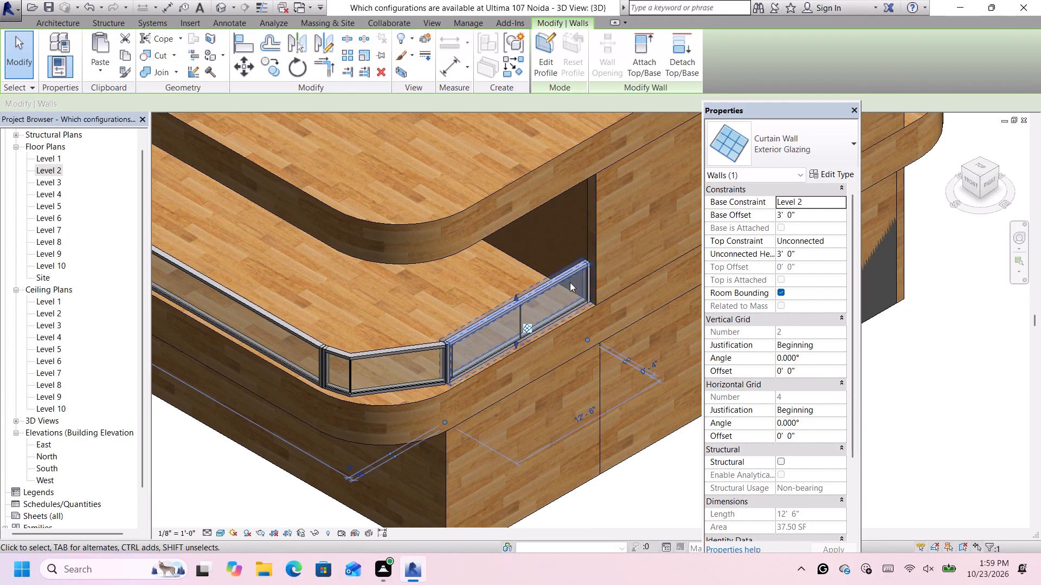
scroll(590, 282, down, 2)
scroll(553, 304, up, 6)
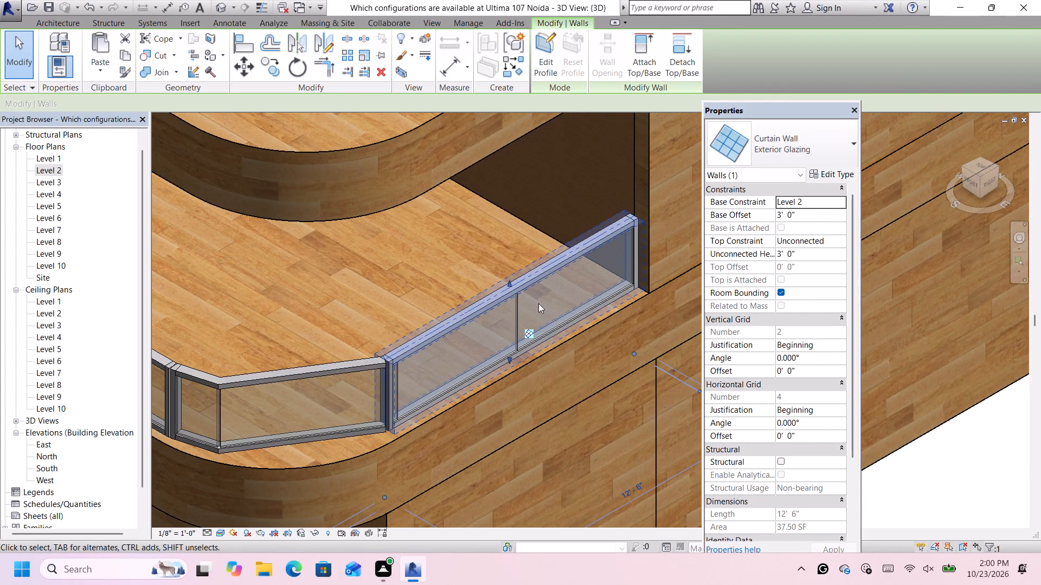
scroll(534, 314, down, 1)
scroll(521, 320, up, 4)
scroll(517, 316, down, 1)
scroll(517, 316, up, 9)
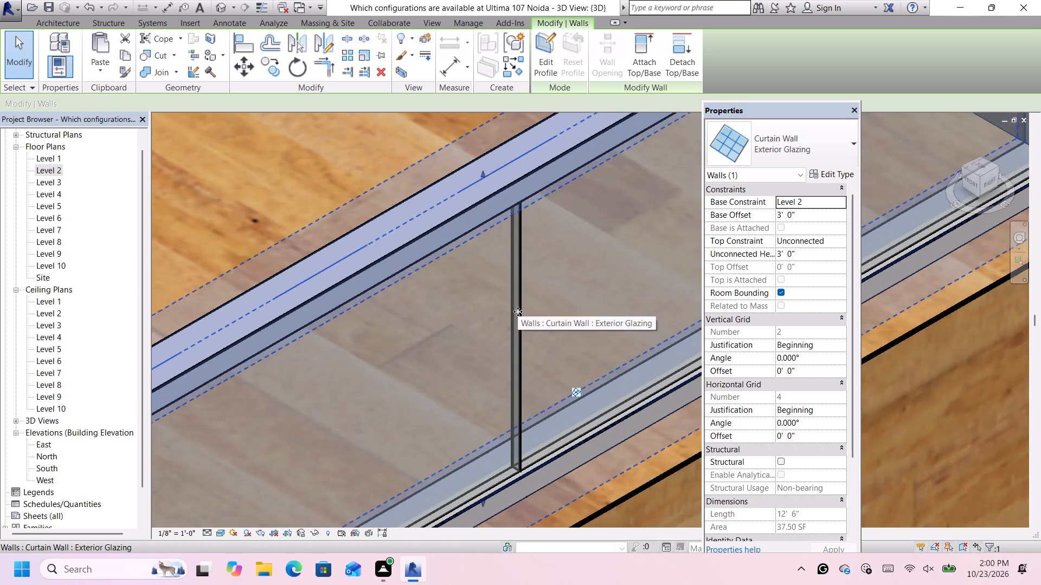
scroll(518, 312, down, 19)
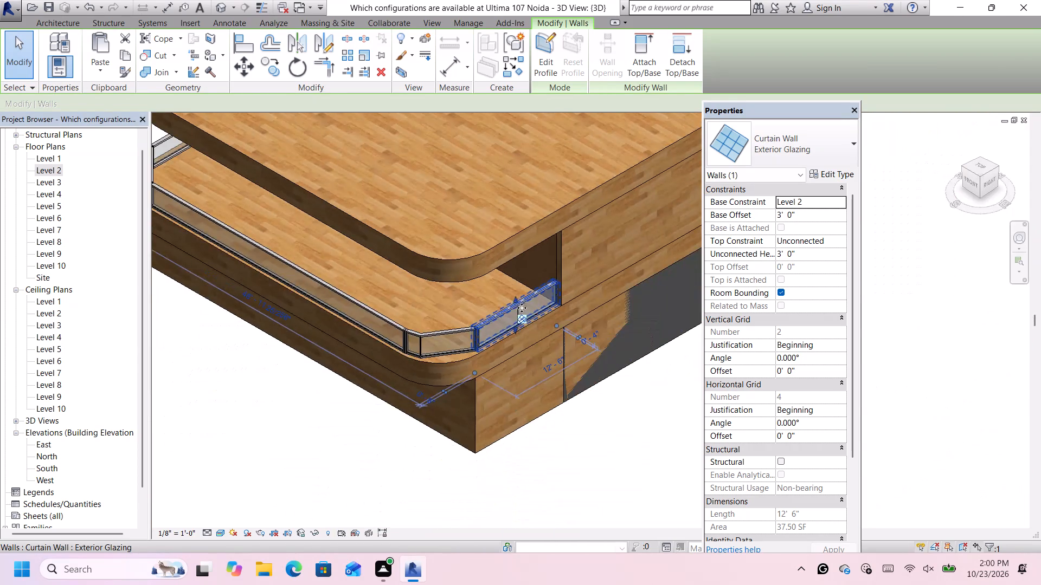
scroll(524, 304, down, 4)
scroll(392, 185, up, 1)
scroll(303, 203, up, 1)
scroll(294, 250, up, 2)
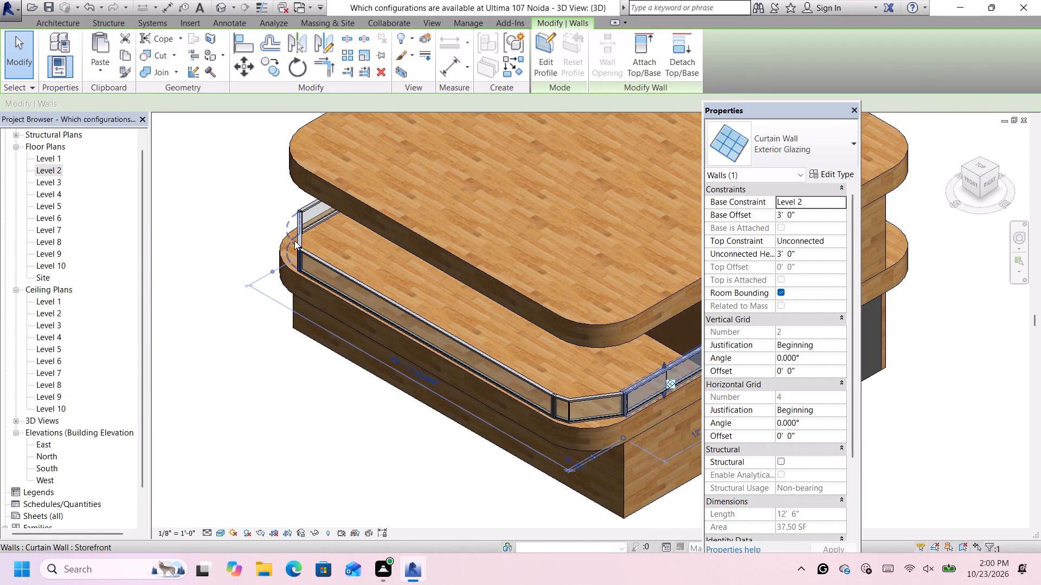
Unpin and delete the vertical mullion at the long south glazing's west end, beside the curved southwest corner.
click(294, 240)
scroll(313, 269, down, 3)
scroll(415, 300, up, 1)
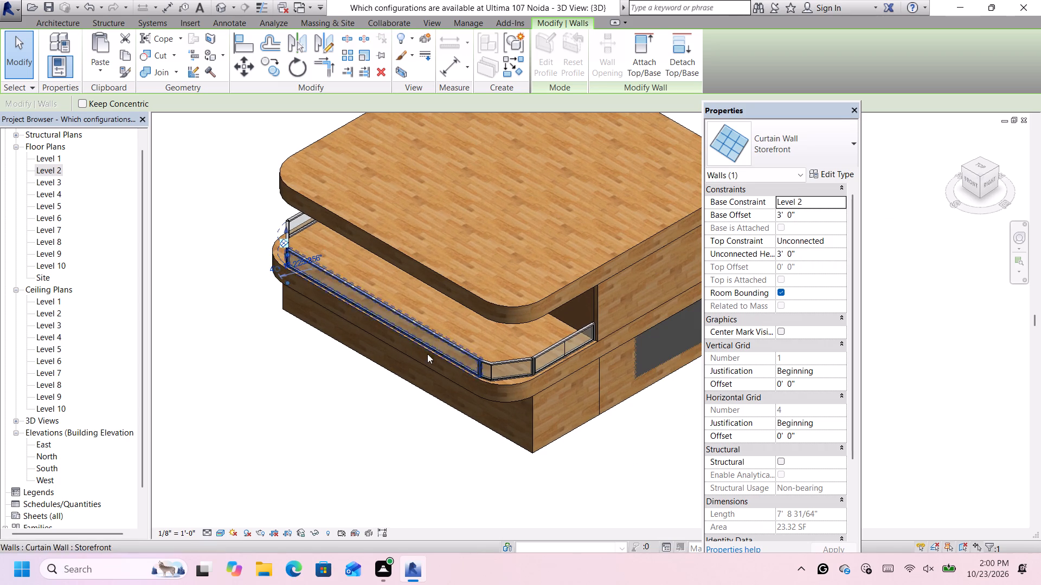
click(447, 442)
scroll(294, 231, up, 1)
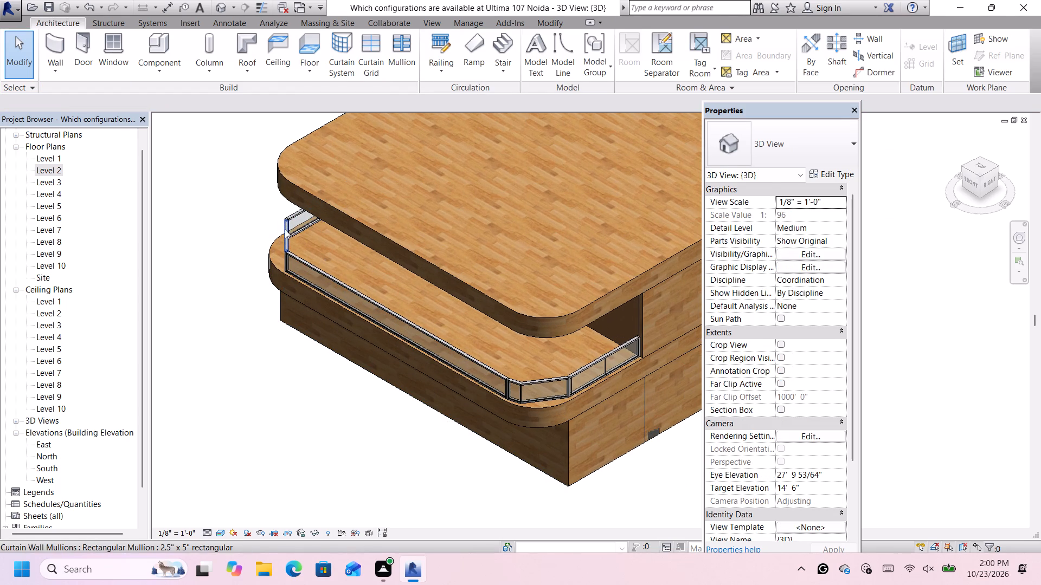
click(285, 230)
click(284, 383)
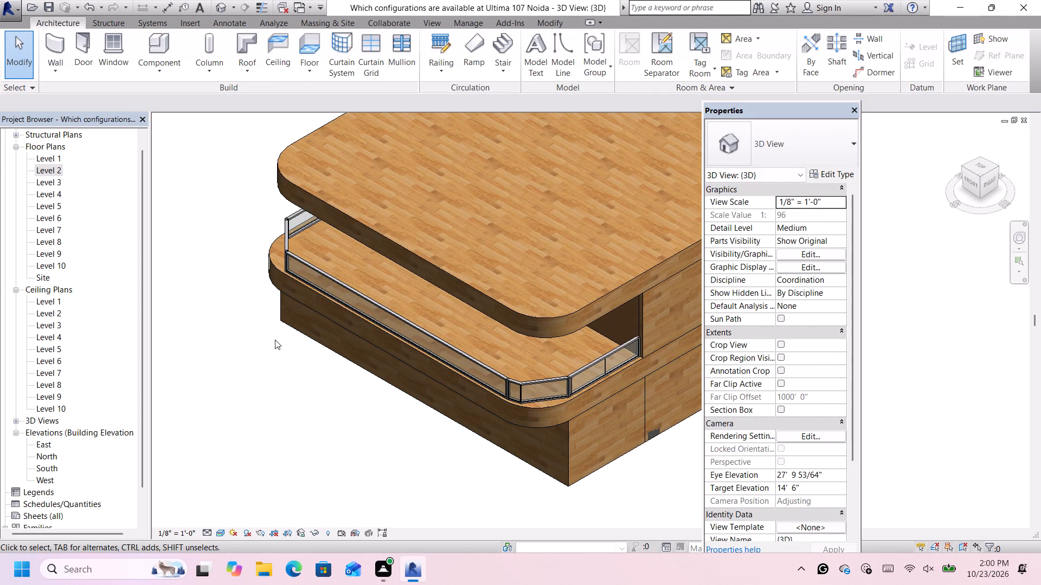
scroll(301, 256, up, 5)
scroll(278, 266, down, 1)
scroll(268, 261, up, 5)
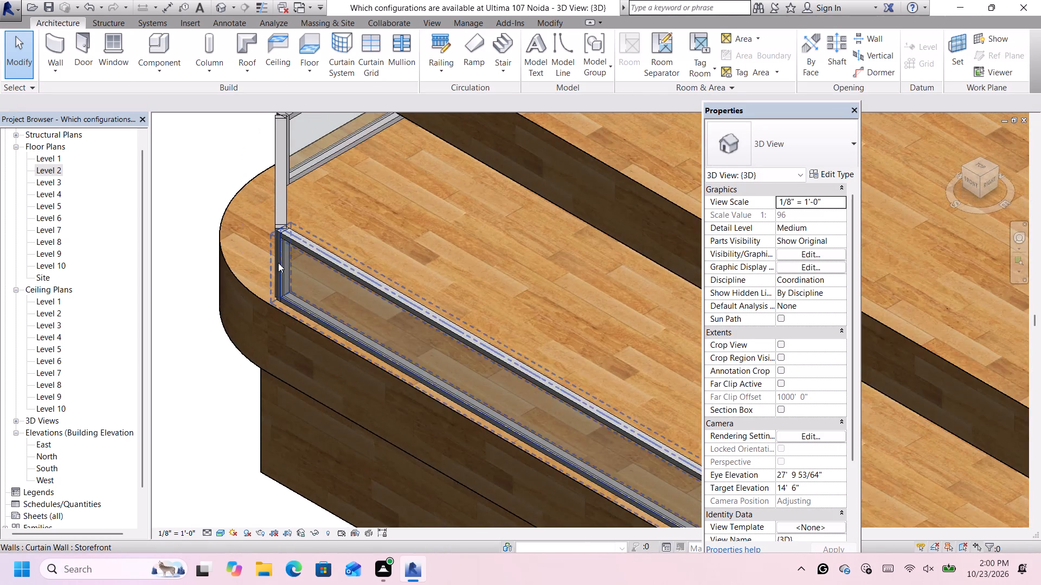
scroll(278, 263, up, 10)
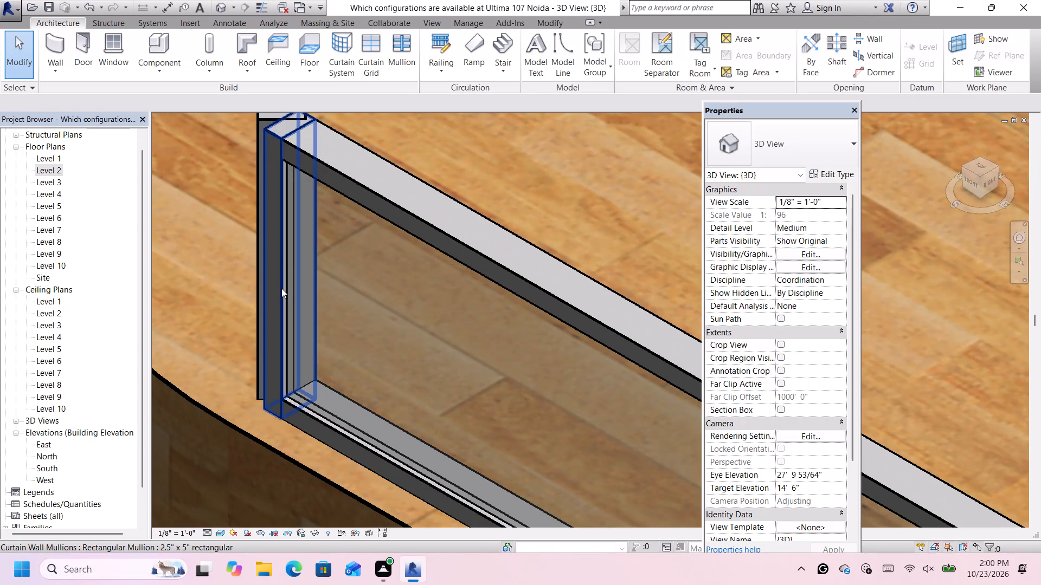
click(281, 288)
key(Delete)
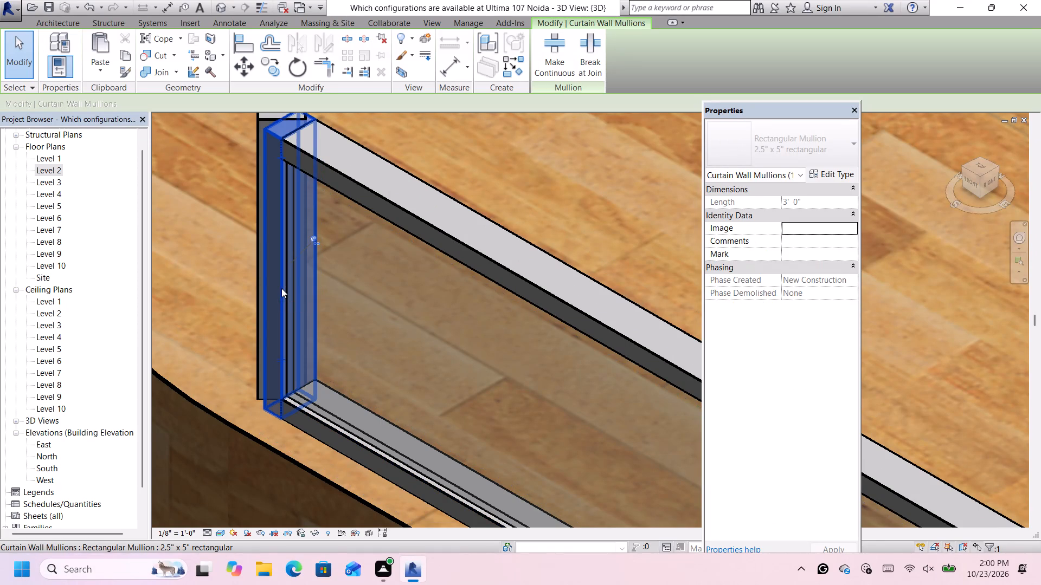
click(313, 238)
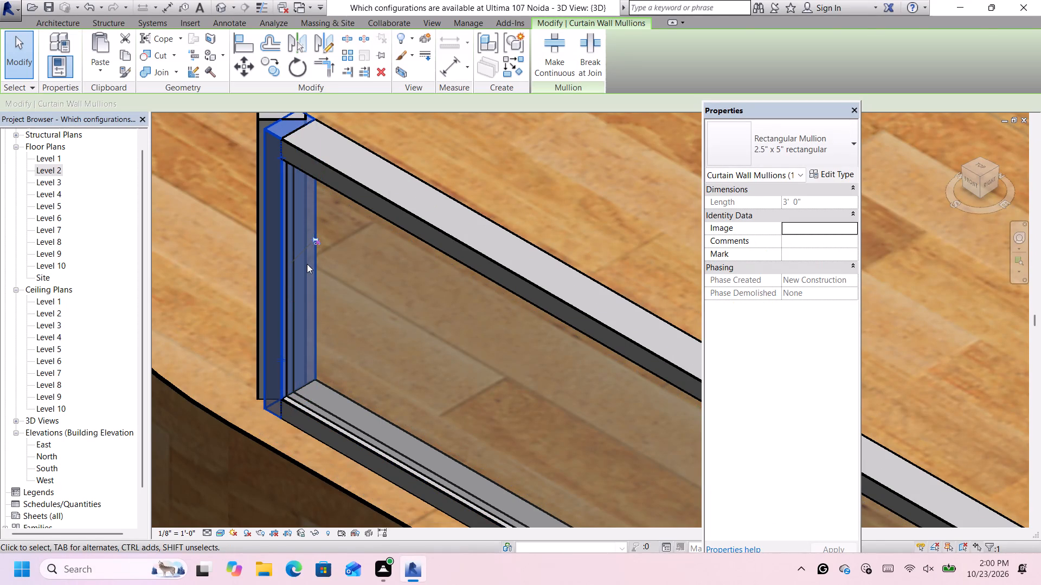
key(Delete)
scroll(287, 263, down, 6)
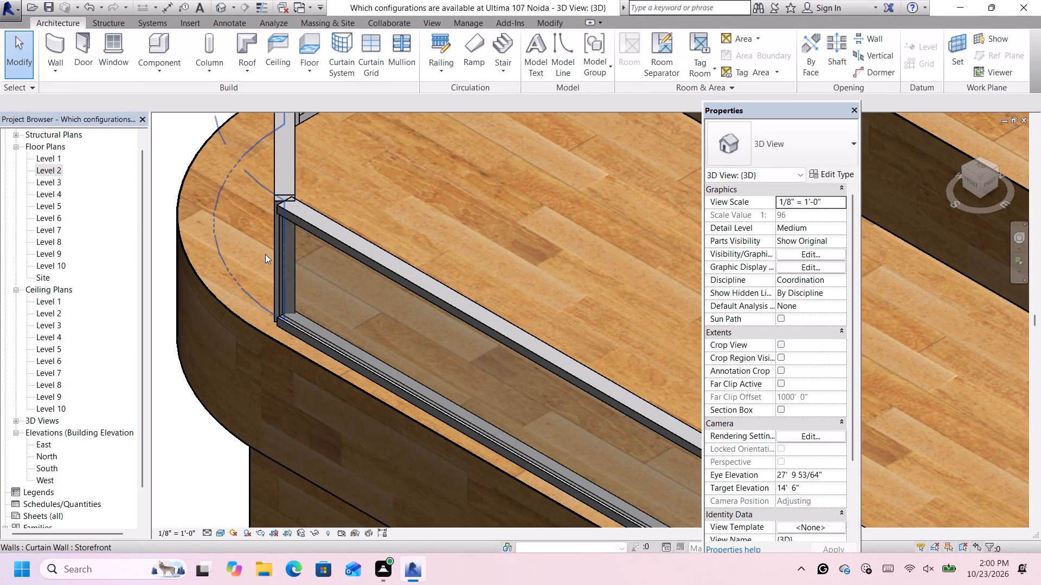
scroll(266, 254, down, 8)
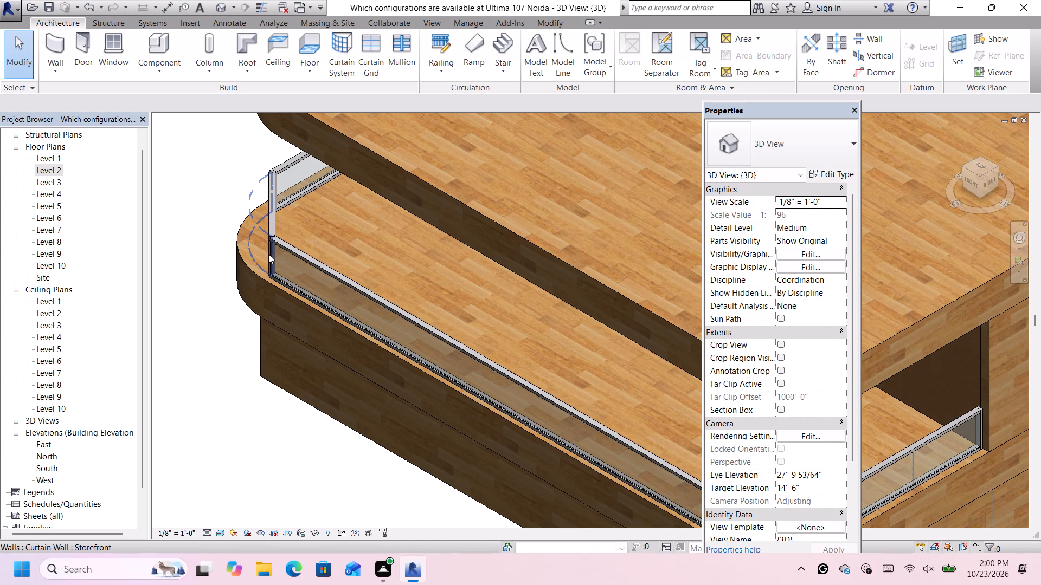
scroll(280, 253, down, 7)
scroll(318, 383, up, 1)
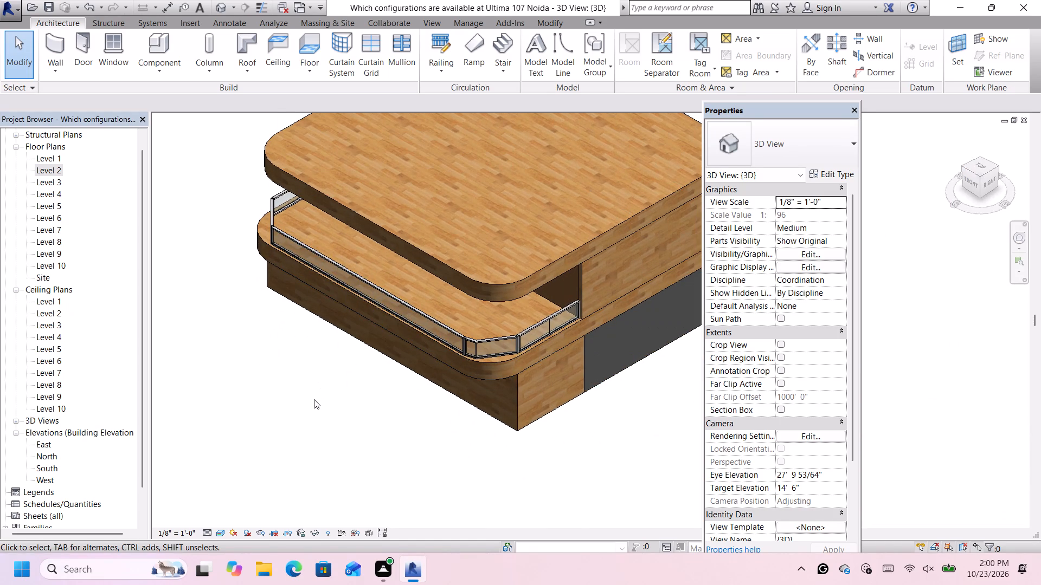
Undo the recent glazing edits back to closely spaced mullioned panels along the south edge and both curved corners.
key(ctrl+z)
key(ctrl+z)
key(ctrl+z)
ctrl+scroll(329, 400, down, 1)
key(ctrl+z)
key(ctrl+z)
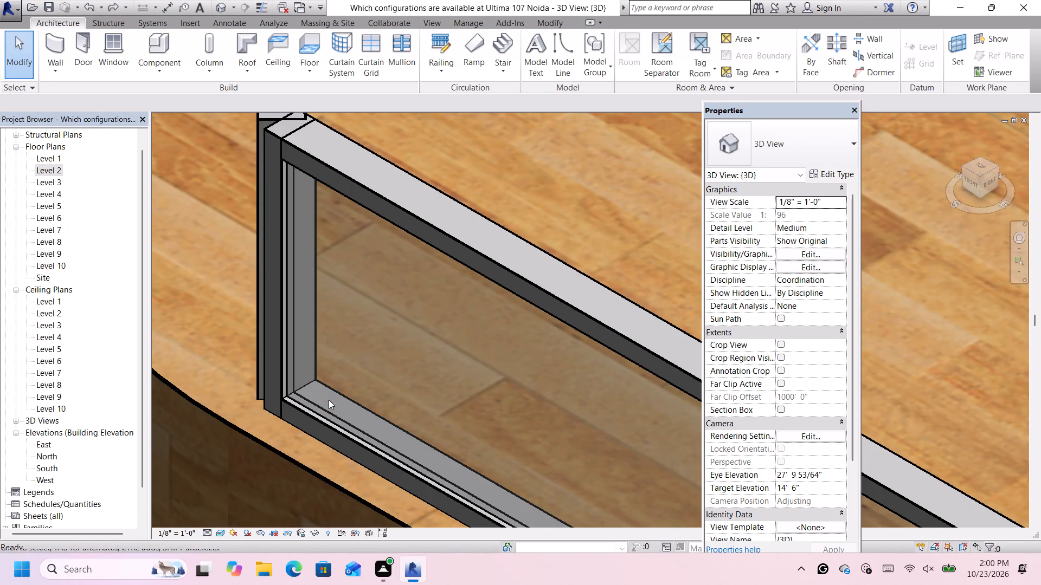
key(ctrl+z)
key(ctrl+z)
key(ctrl+z)
key(ctrl+z)
key(ctrl+z)
key(ctrl+z)
key(ctrl+z)
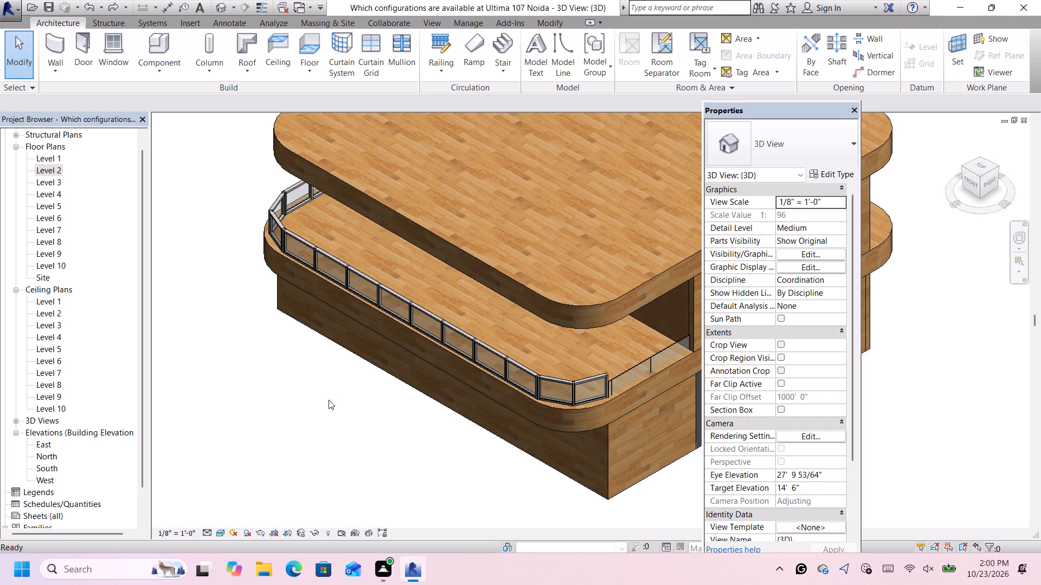
Undo the earlier glazing edits back to plain Exterior Glazing segments without mullions or base offsets around the terrace edge.
key(ctrl+z)
key(ctrl+z)
key(ctrl+z)
key(ctrl+z)
key(ctrl+z)
key(ctrl+z)
key(ctrl+z)
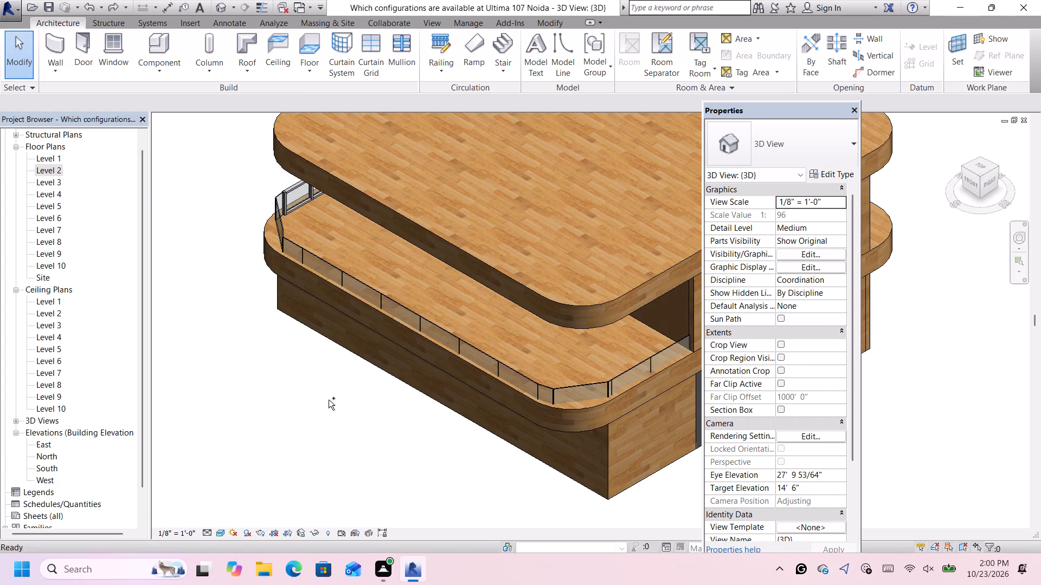
key(ctrl+z)
key(ctrl+z)
key(ctrl+z)
key(ctrl+z)
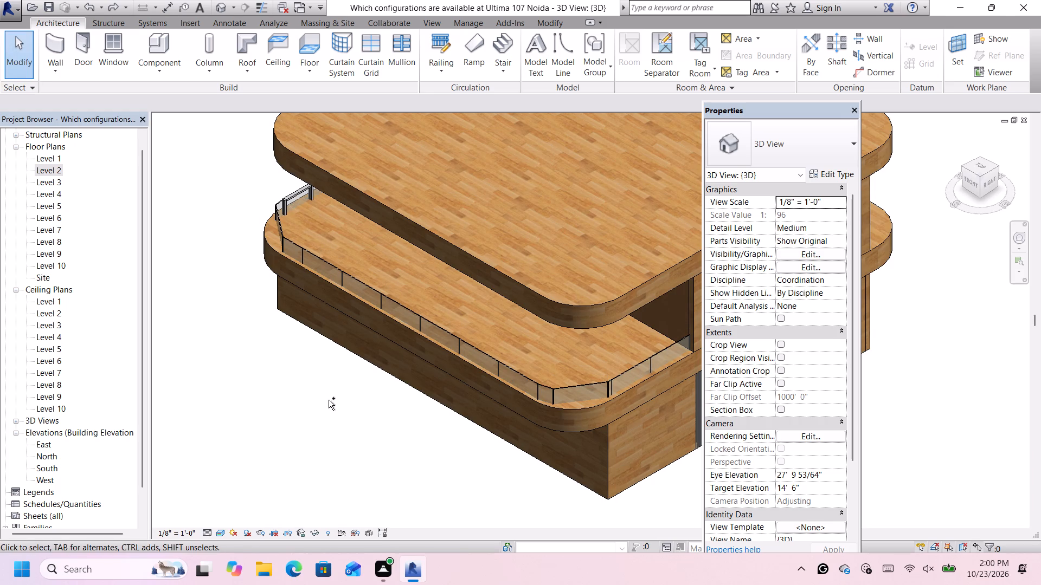
key(ctrl+z)
Set the short east Exterior Glazing segment's base offset to 3' and its unconnected height to 3'.
scroll(329, 400, down, 5)
scroll(500, 376, up, 6)
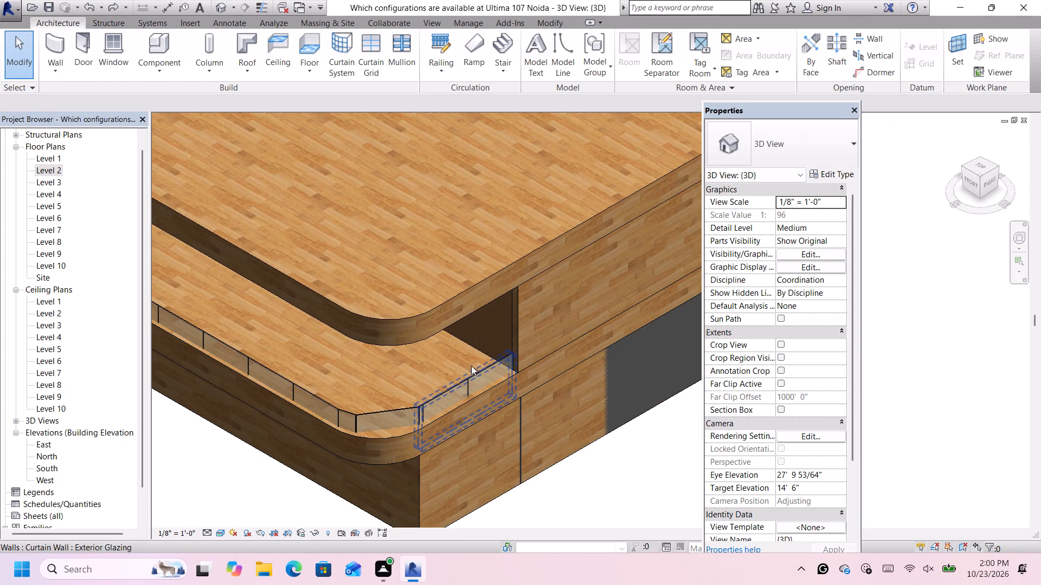
click(473, 374)
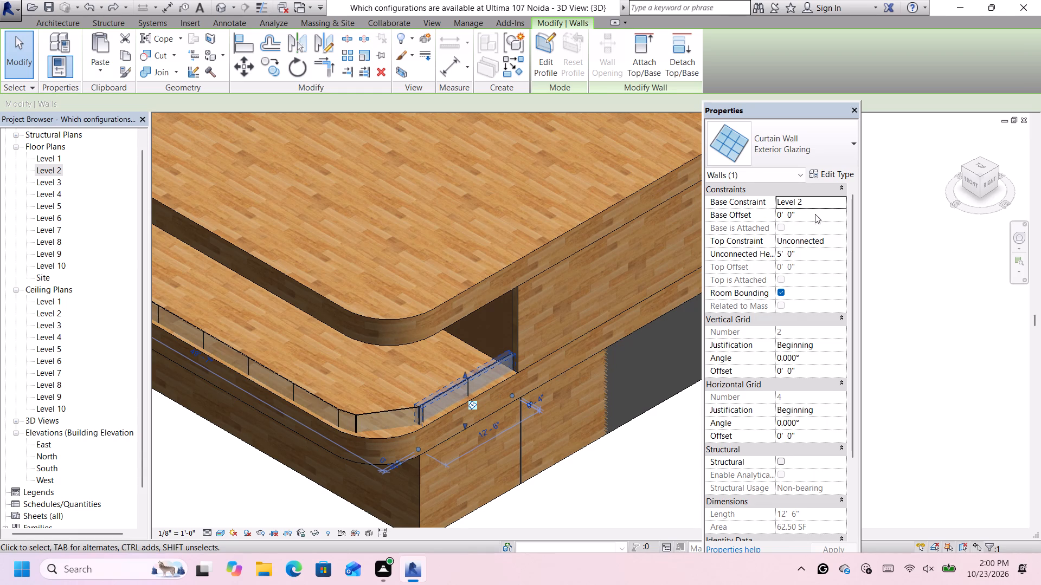
click(815, 214)
key(BackSpace)
text(3')
click(813, 257)
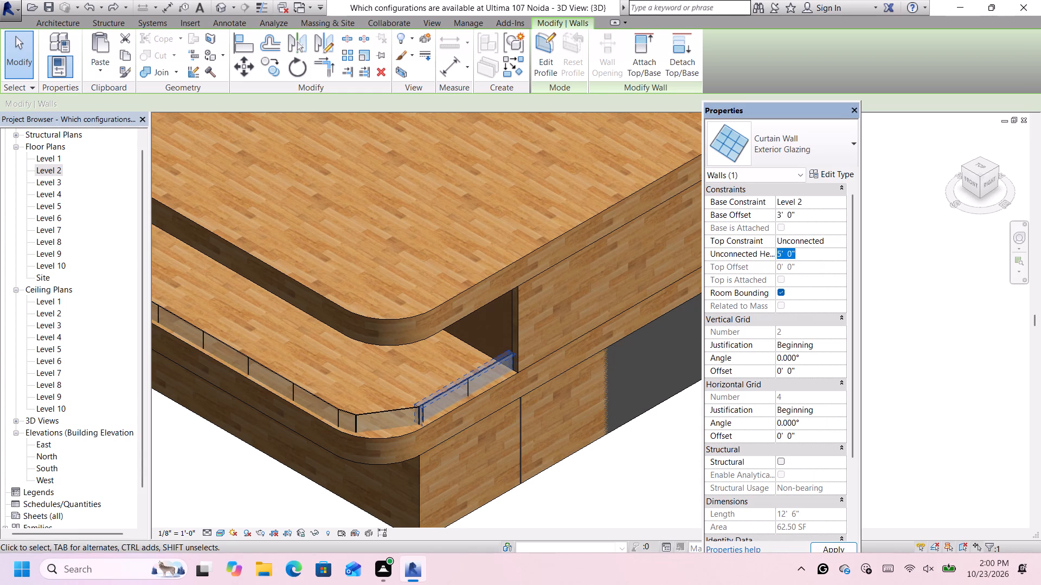
key(BackSpace)
text(3')
key(Return)
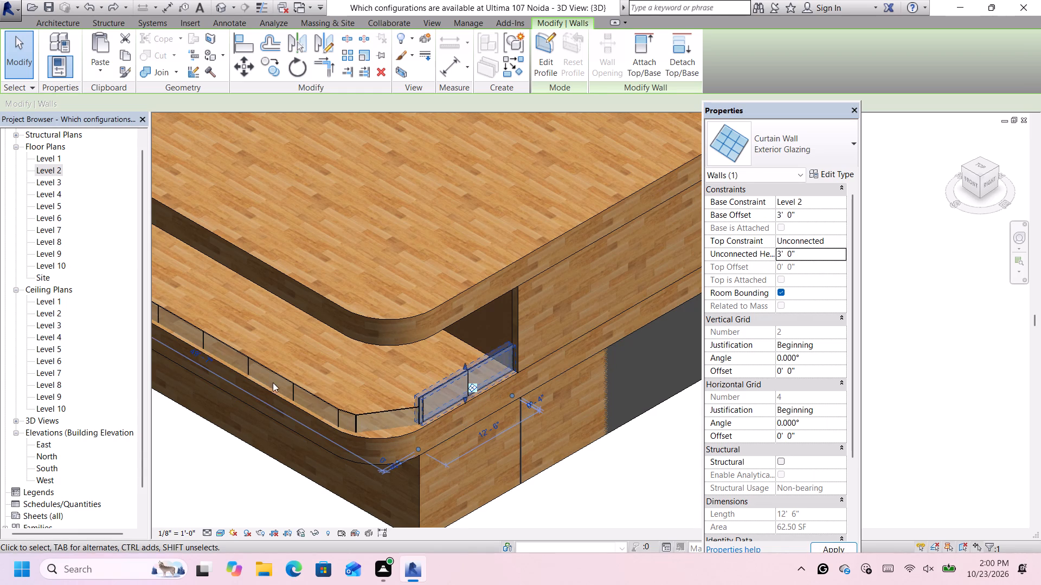
Set the curved southeast corner glazing's base offset to 3' and its unconnected height to 3'.
scroll(420, 426, up, 1)
click(382, 413)
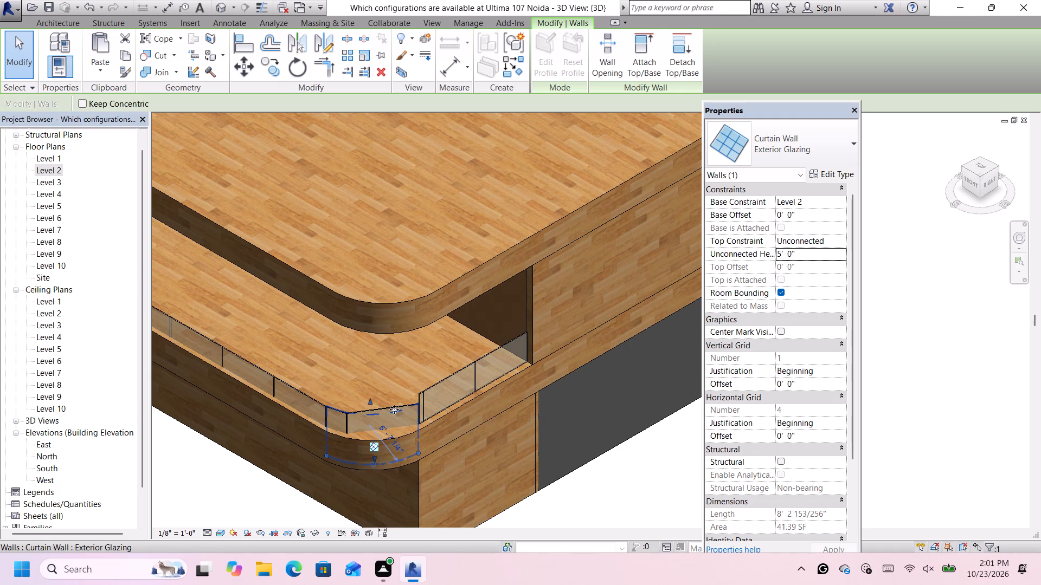
click(806, 223)
click(806, 217)
key(BackSpace)
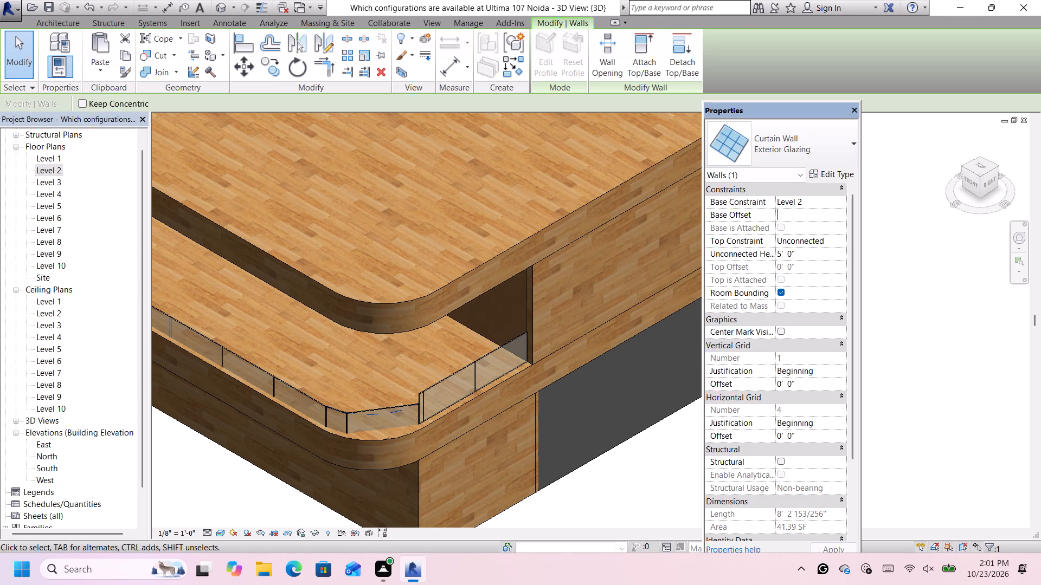
text(3')
key(Return)
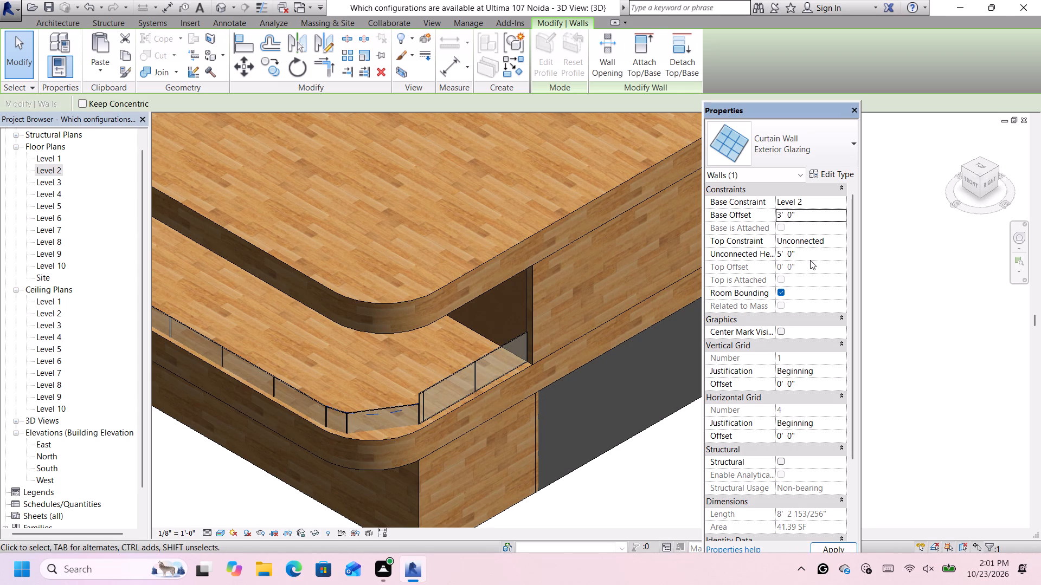
click(810, 251)
key(BackSpace)
text(3')
key(Return)
Set the long south glazing segment's base offset to 3' and its unconnected height to 3'.
scroll(468, 389, down, 5)
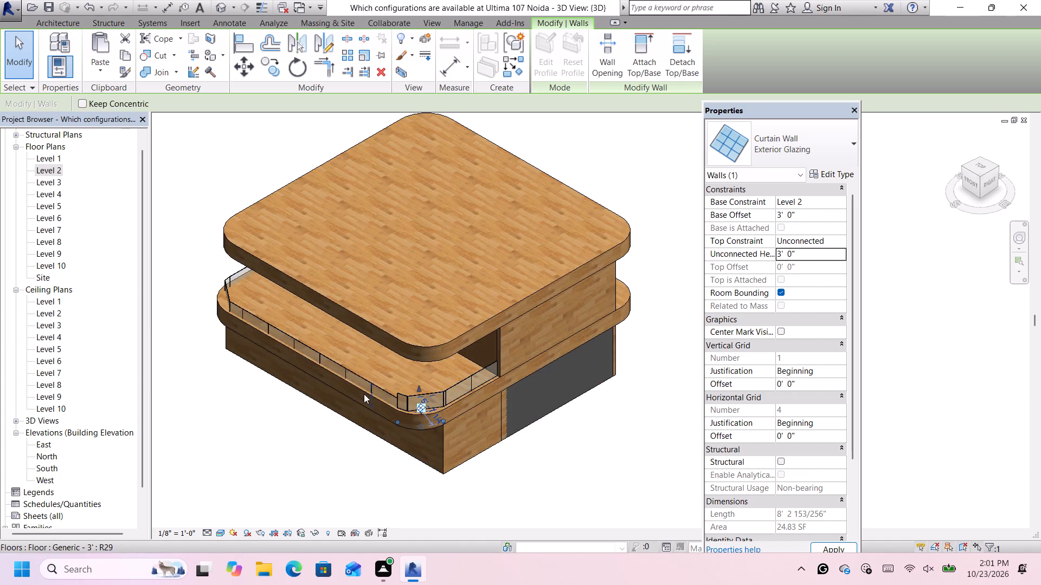
scroll(368, 388, up, 4)
click(377, 380)
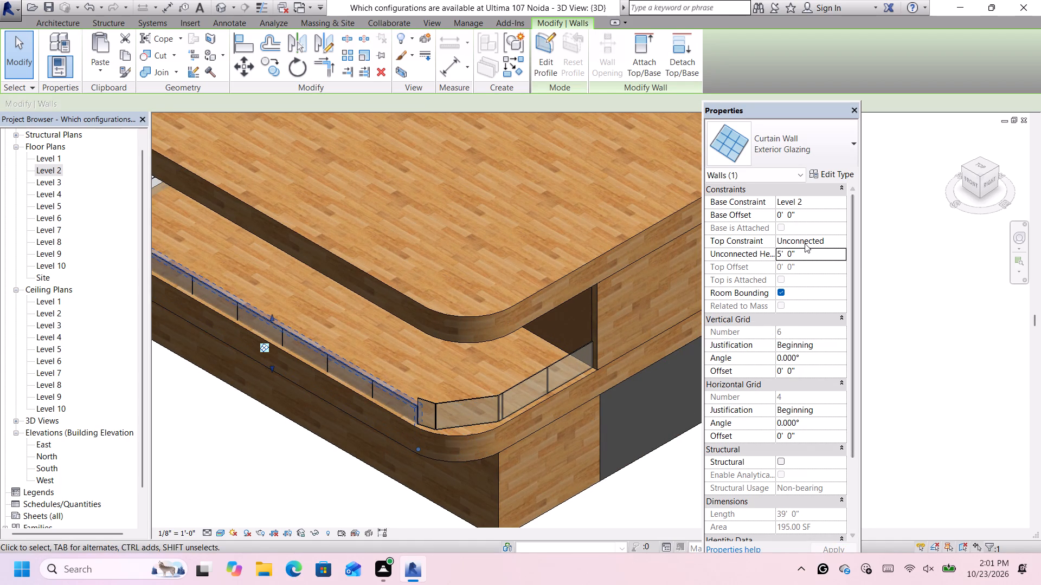
click(820, 216)
key(BackSpace)
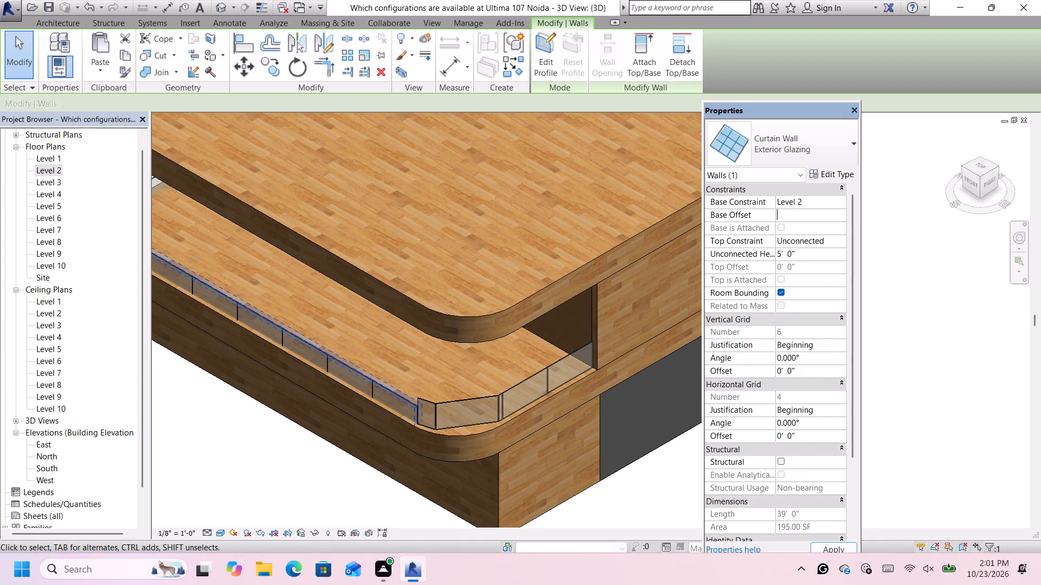
text(3')
key(Return)
click(821, 255)
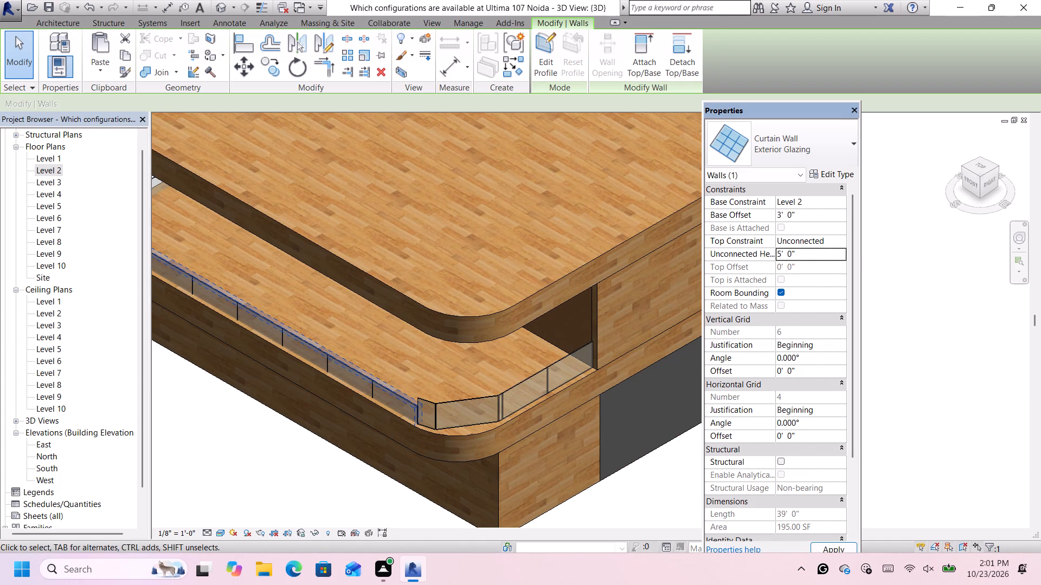
key(BackSpace)
text(3')
key(Return)
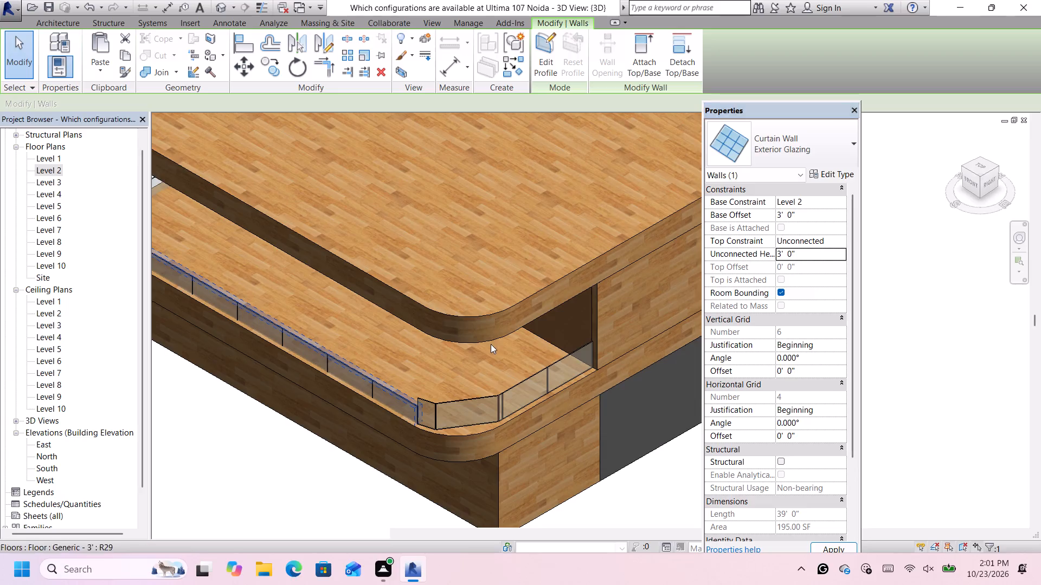
Set the curved southwest corner glazing's base offset to 3' and its unconnected height to 3'.
scroll(491, 345, down, 5)
scroll(261, 300, up, 9)
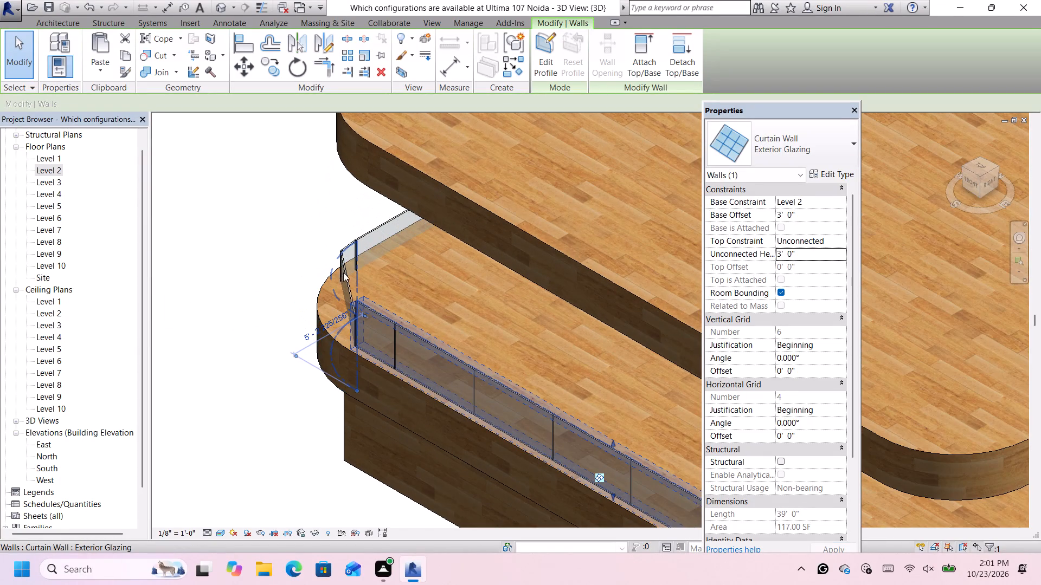
click(345, 275)
click(817, 207)
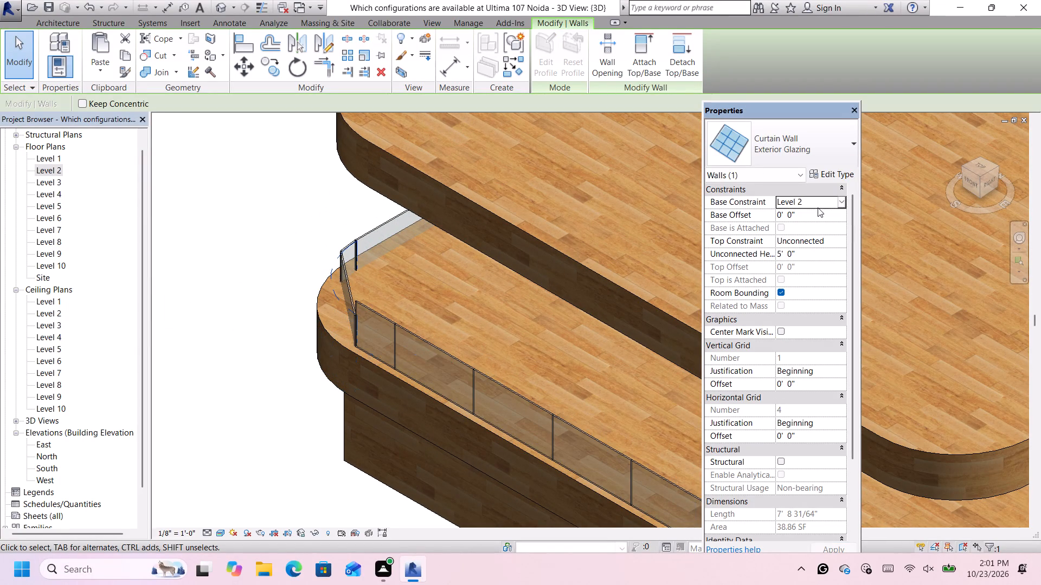
click(812, 217)
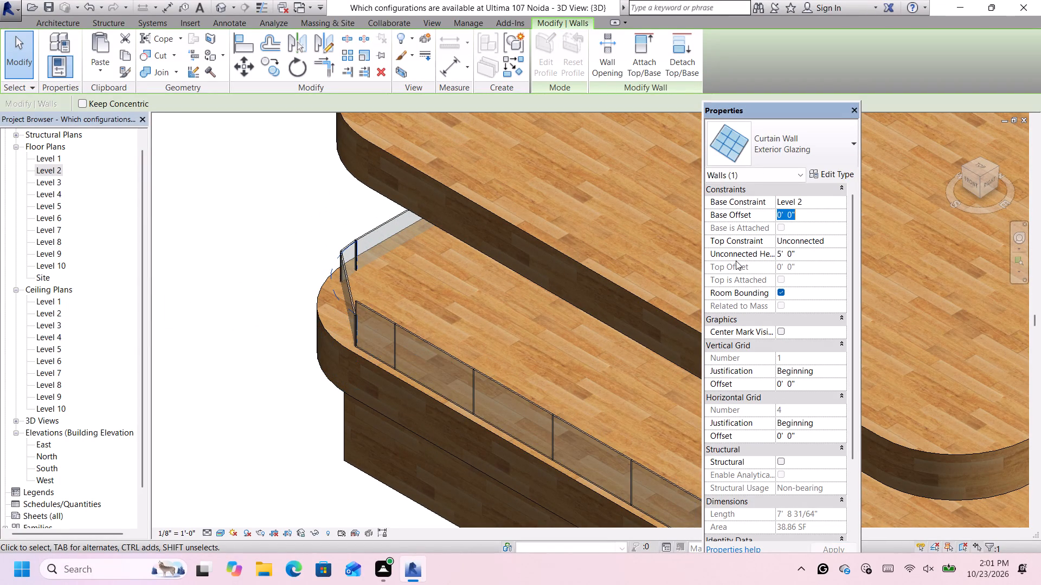
key(BackSpace)
text(3')
key(Return)
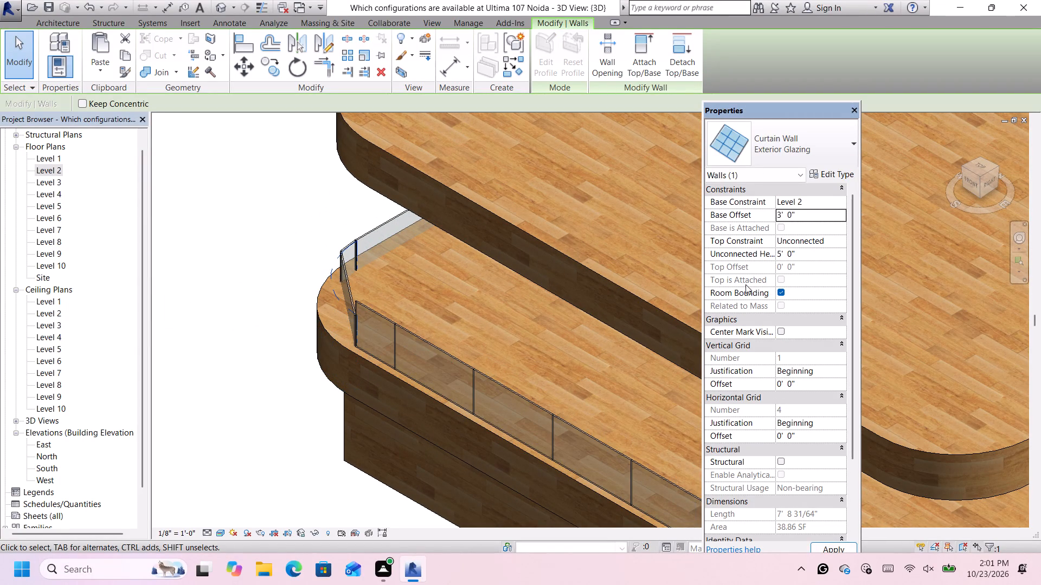
click(806, 253)
key(BackSpace)
text(3')
key(Return)
click(275, 307)
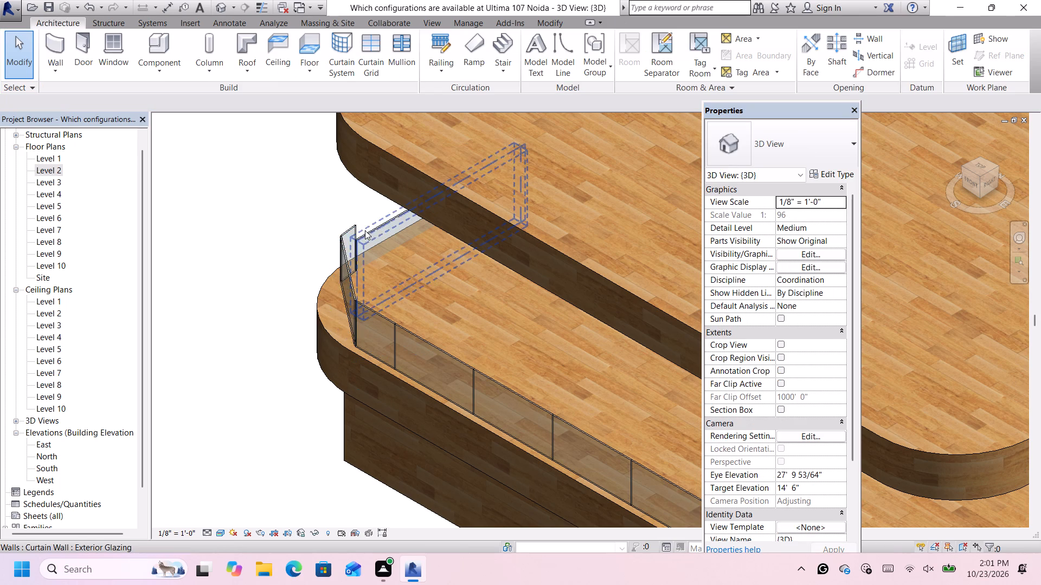
Set the west Exterior Glazing segment's base offset to 3' and its unconnected height to 3'.
click(373, 227)
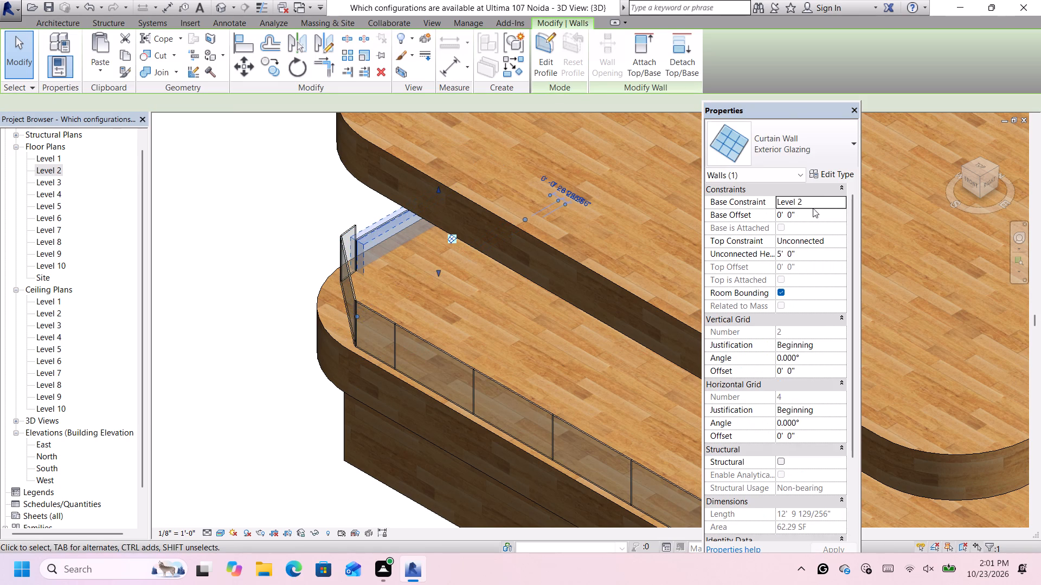
click(809, 217)
key(BackSpace)
text(3')
key(Return)
click(806, 257)
key(BackSpace)
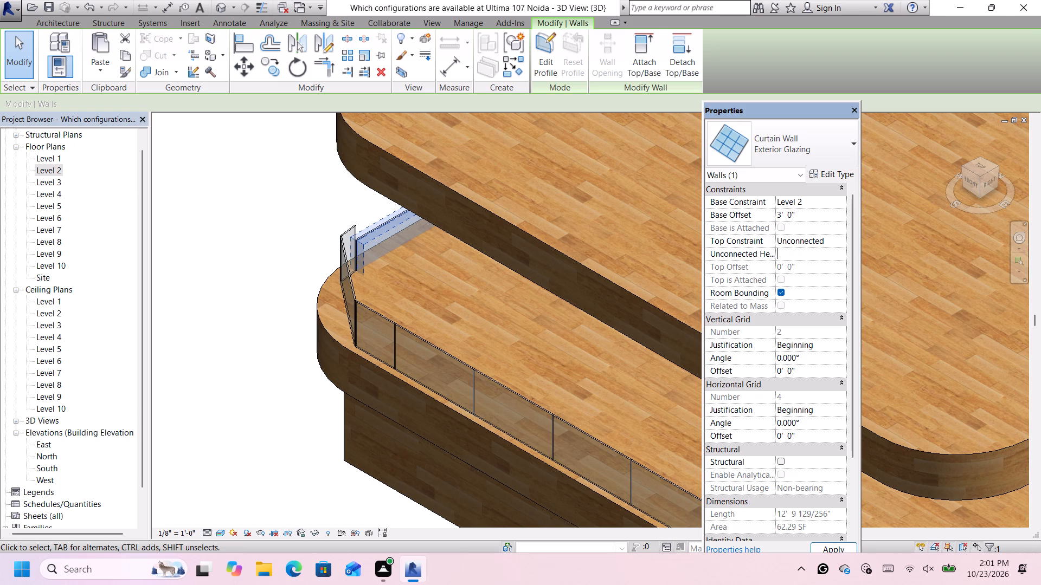
text(3')
key(Return)
key(Return)
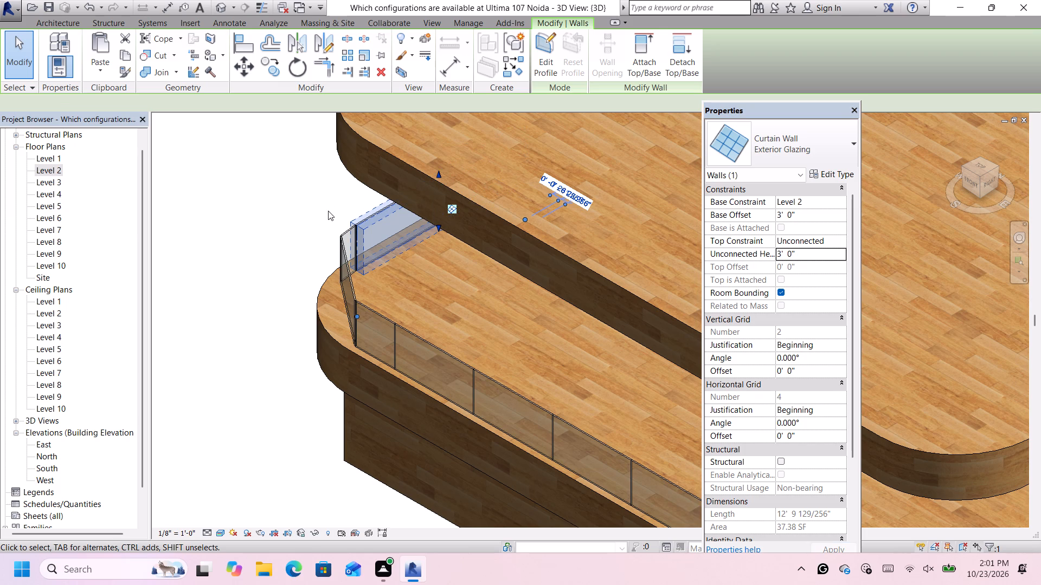
click(236, 419)
Add four vertical curtain grid lines across the wide panel of the curved southeast corner glazing, about 12° to 14° apart.
scroll(245, 408, down, 7)
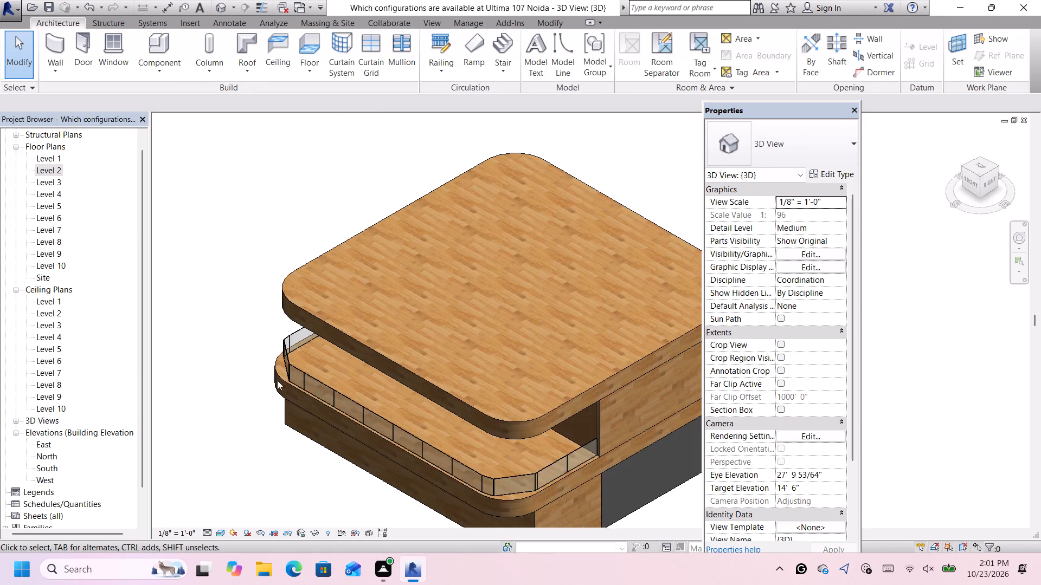
scroll(303, 372, down, 3)
scroll(486, 464, up, 8)
scroll(314, 407, up, 4)
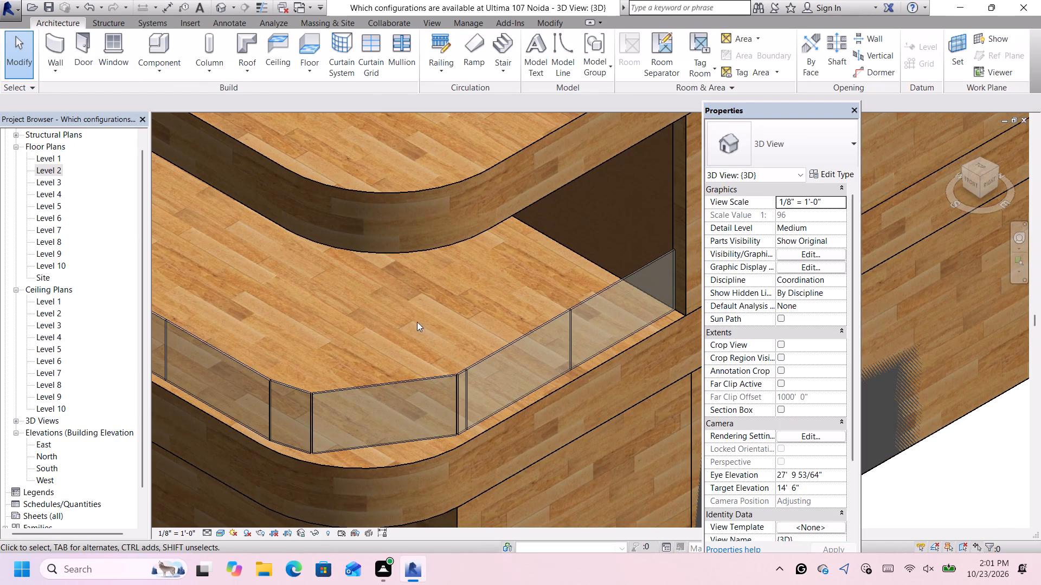
click(381, 47)
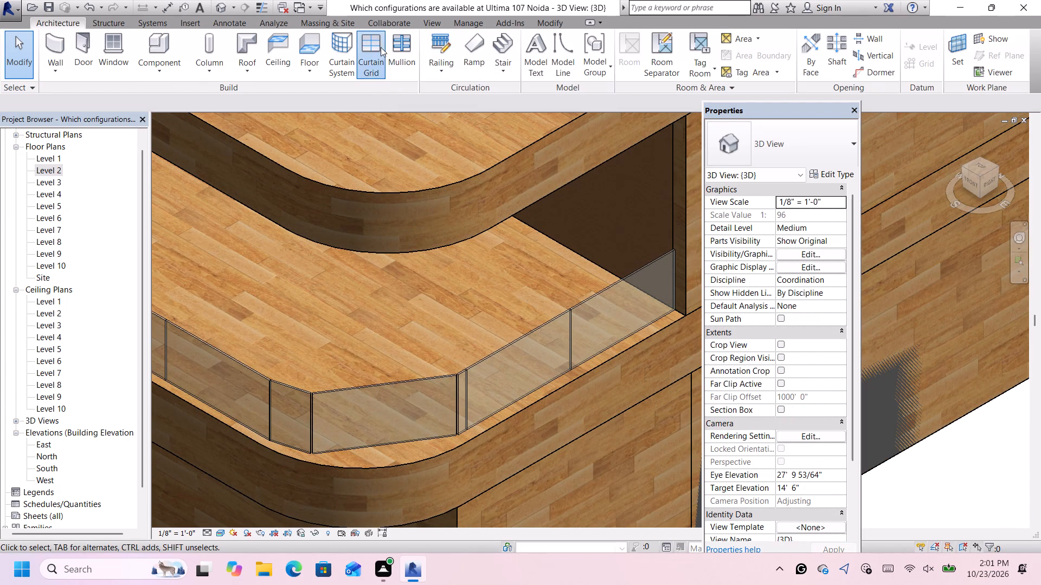
click(497, 239)
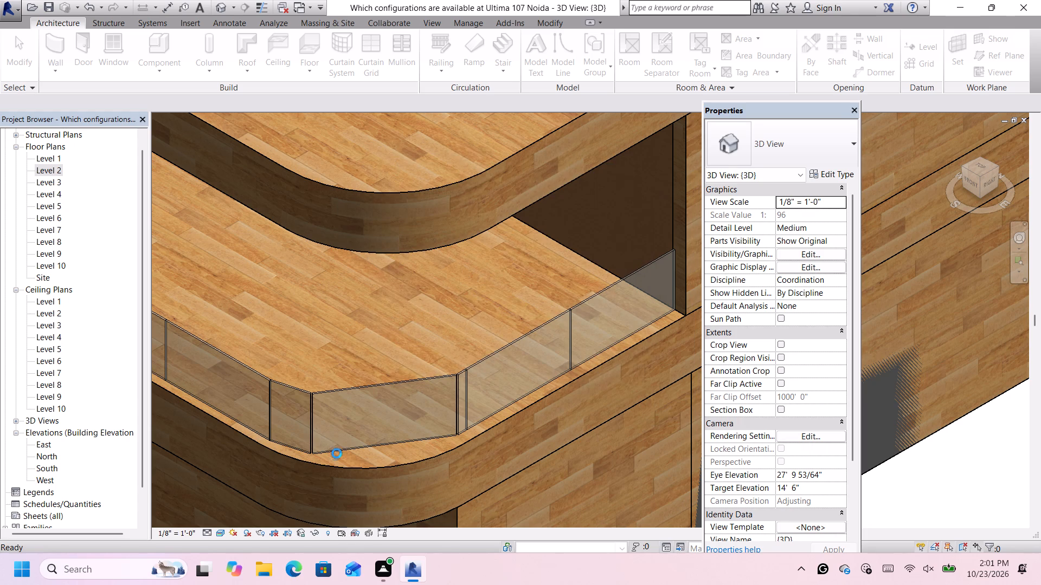
click(345, 394)
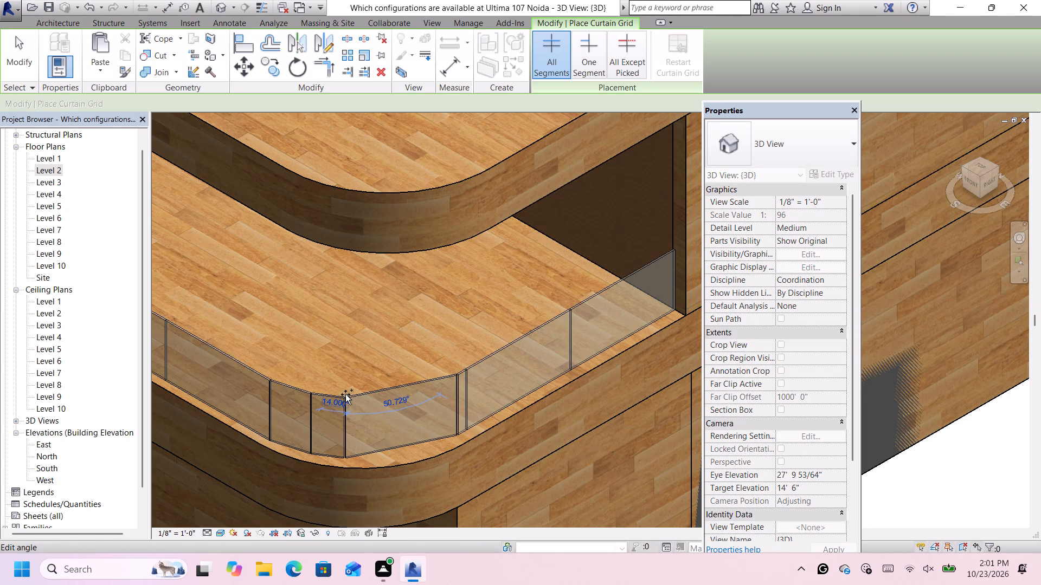
click(373, 391)
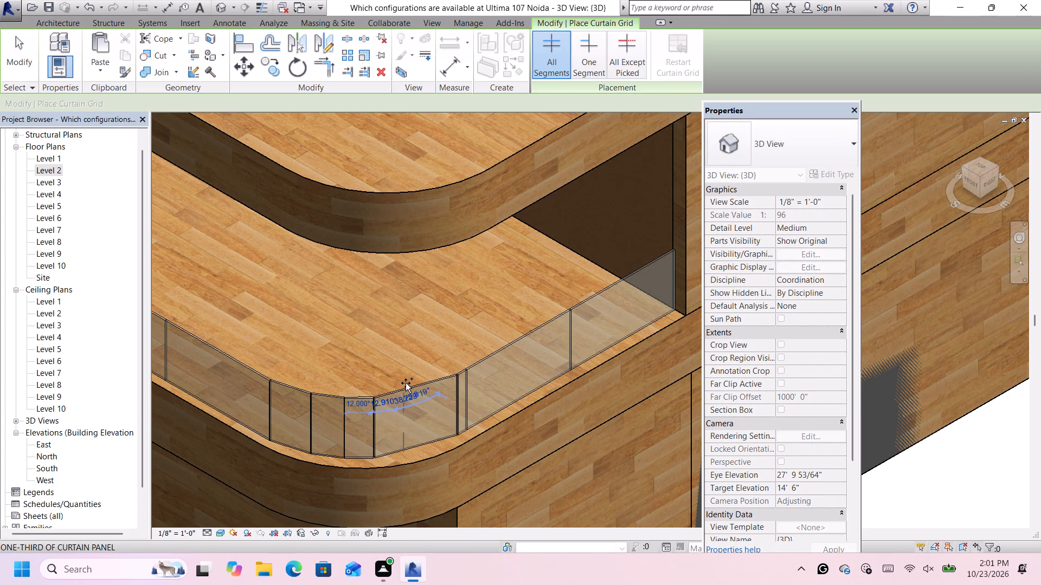
click(404, 383)
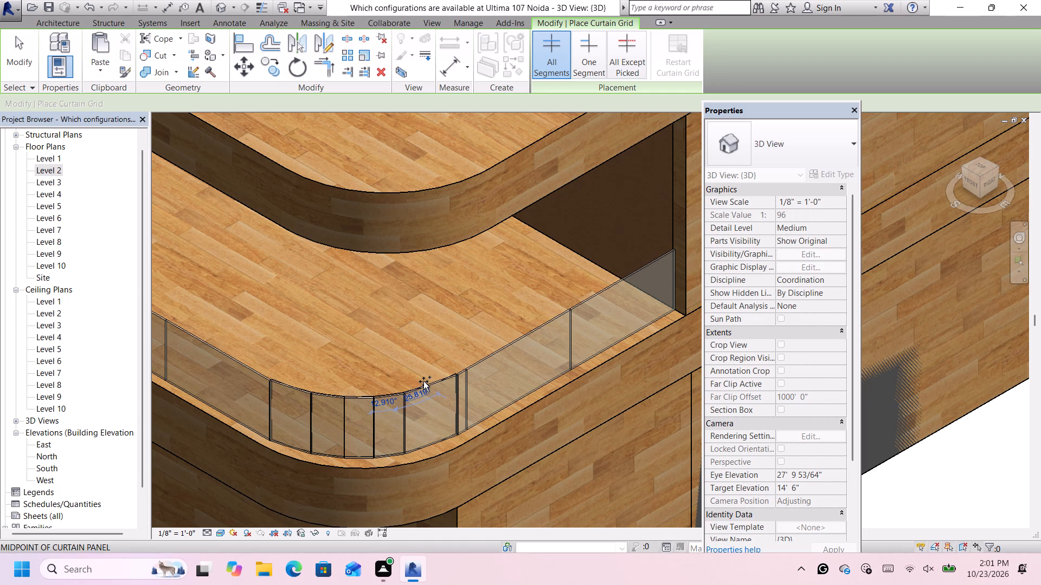
scroll(431, 398, up, 3)
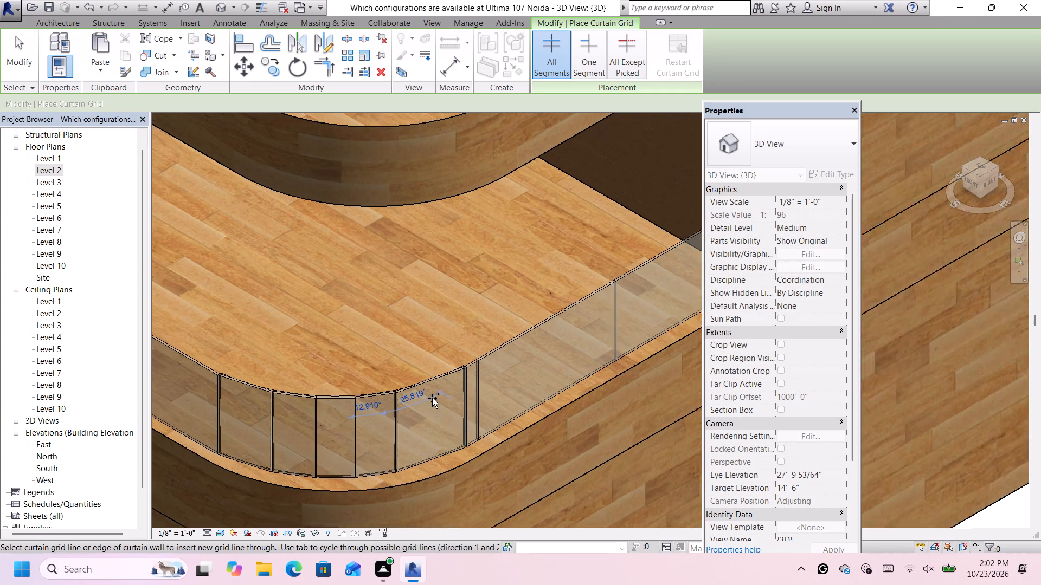
click(438, 377)
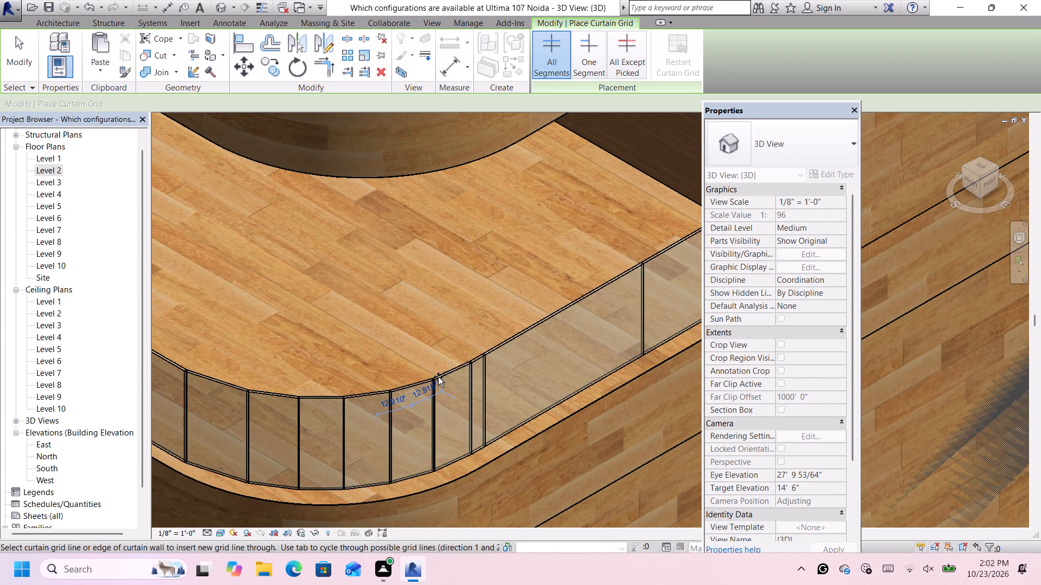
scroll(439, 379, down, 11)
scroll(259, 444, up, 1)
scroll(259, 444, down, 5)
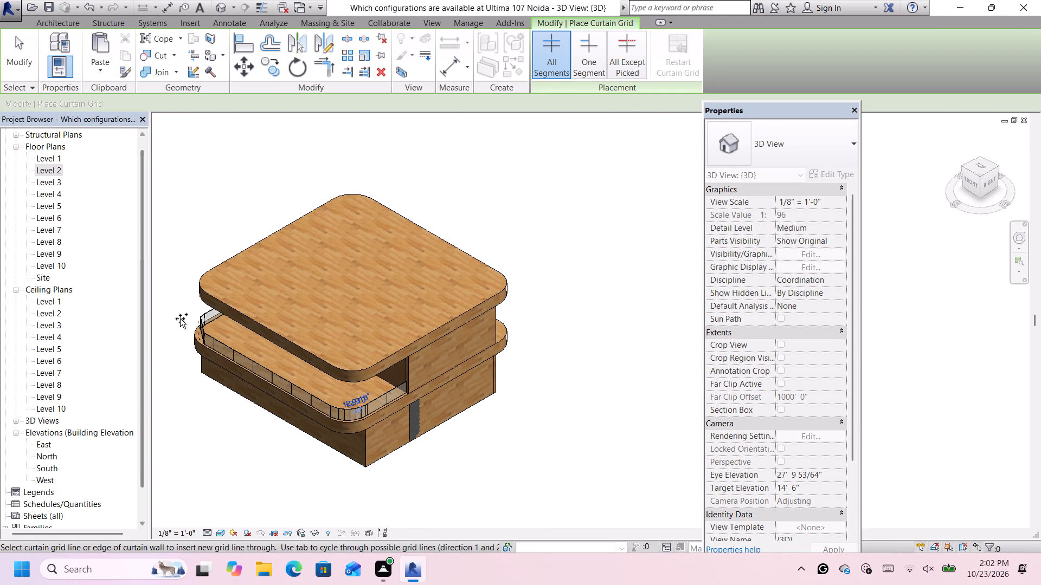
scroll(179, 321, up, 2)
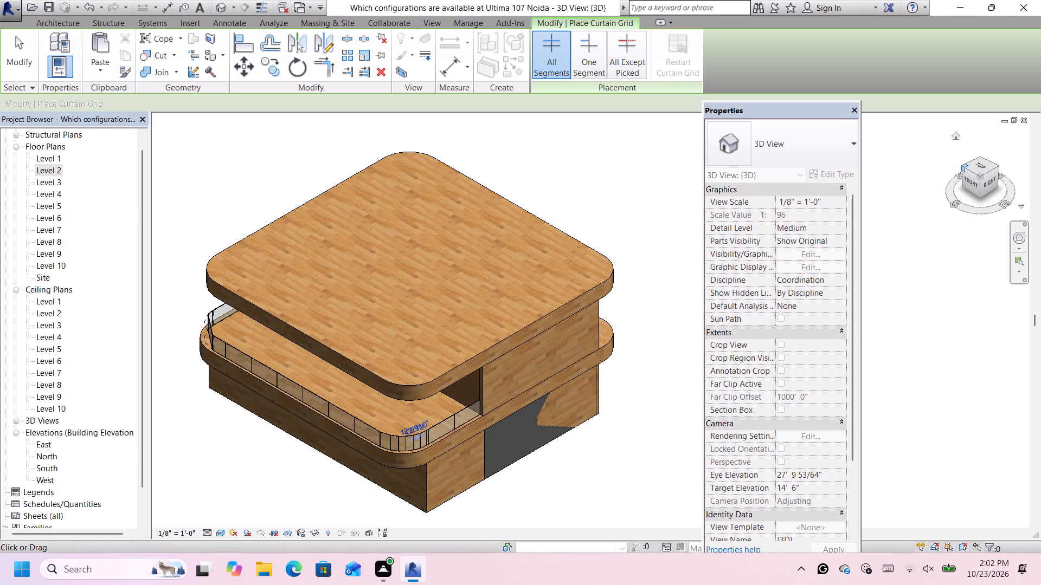
Add five vertical curtain grid lines across the wide panel of the curved southwest corner glazing, about 12° to 14° apart.
click(961, 166)
scroll(281, 422, down, 11)
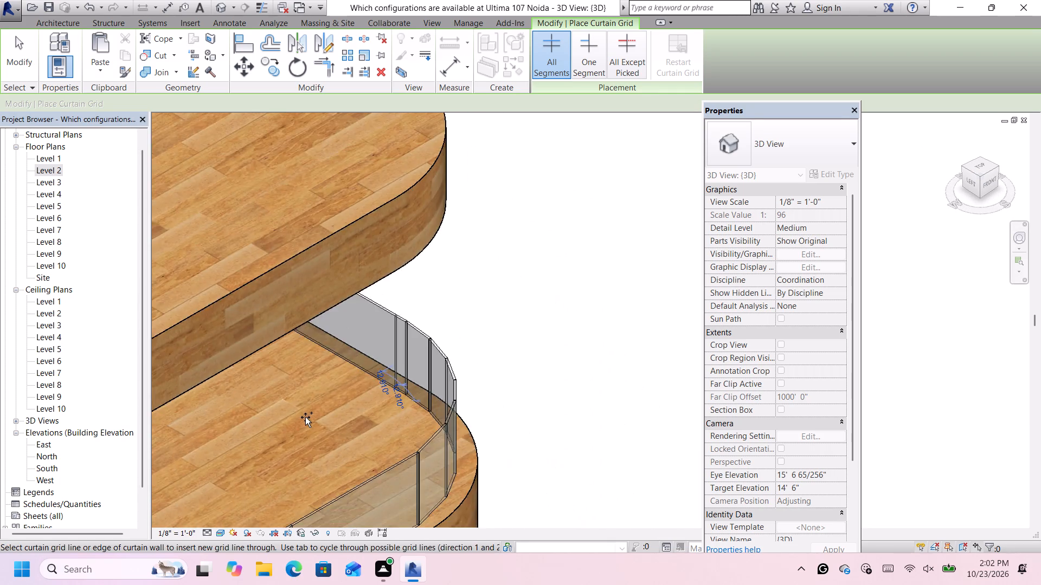
scroll(305, 417, down, 18)
scroll(255, 463, up, 7)
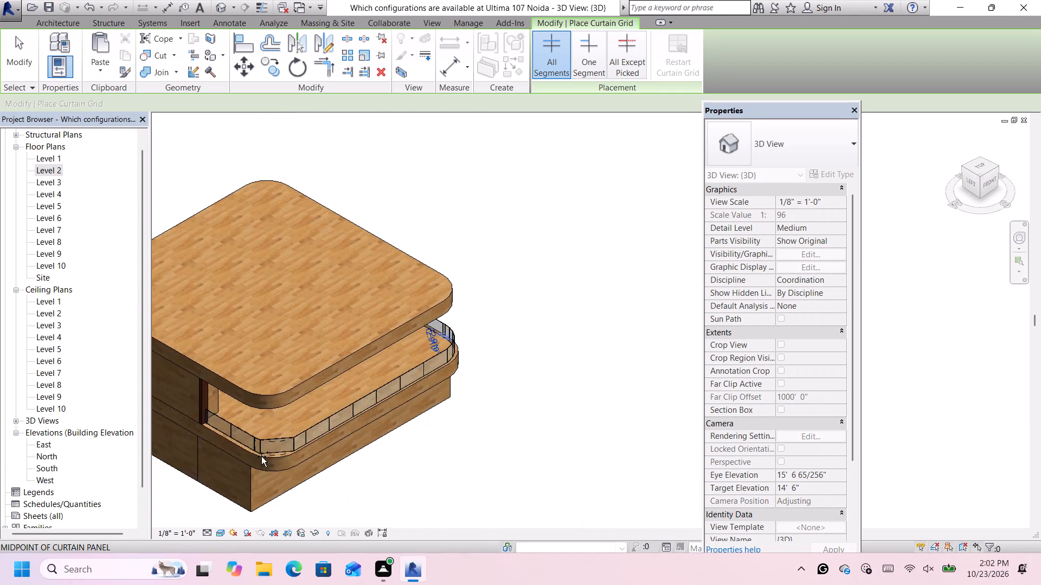
scroll(261, 457, up, 10)
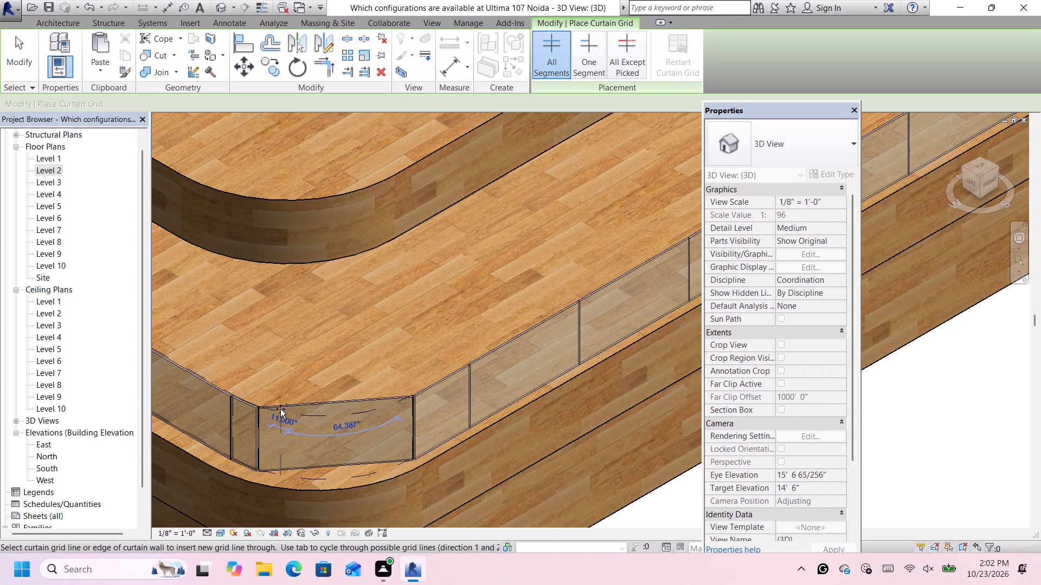
click(284, 407)
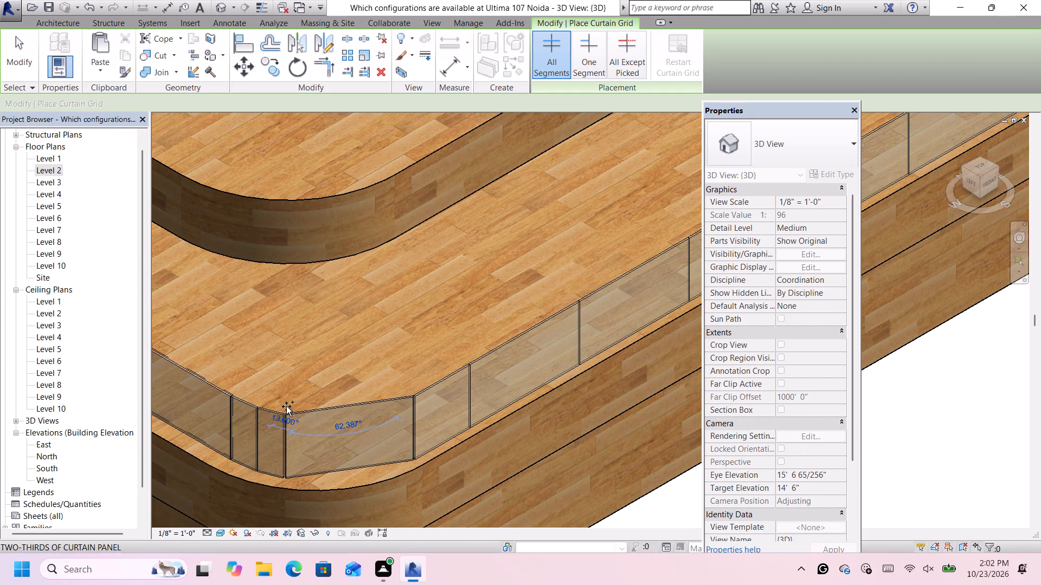
click(316, 406)
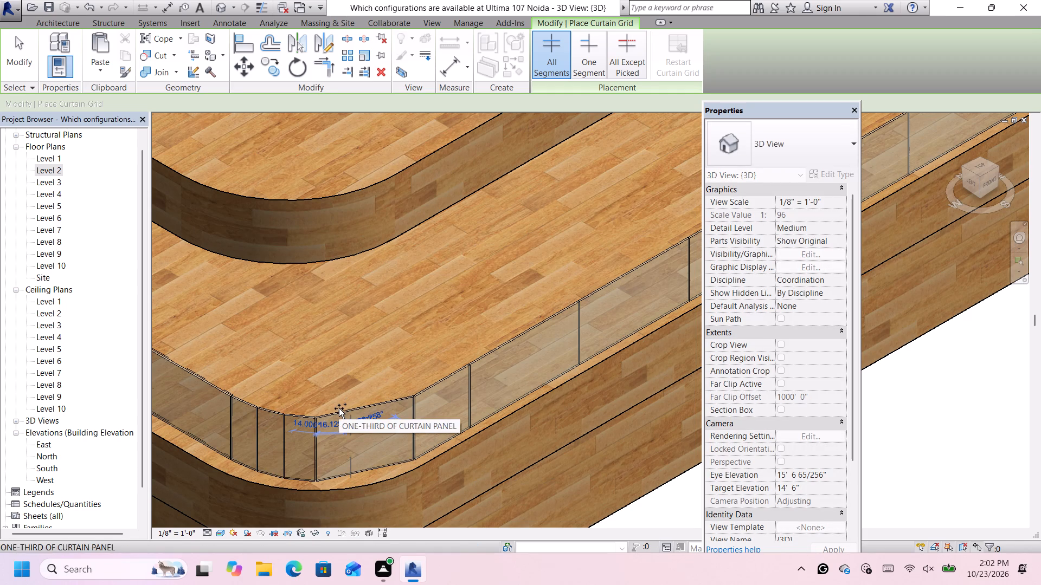
scroll(337, 413, up, 2)
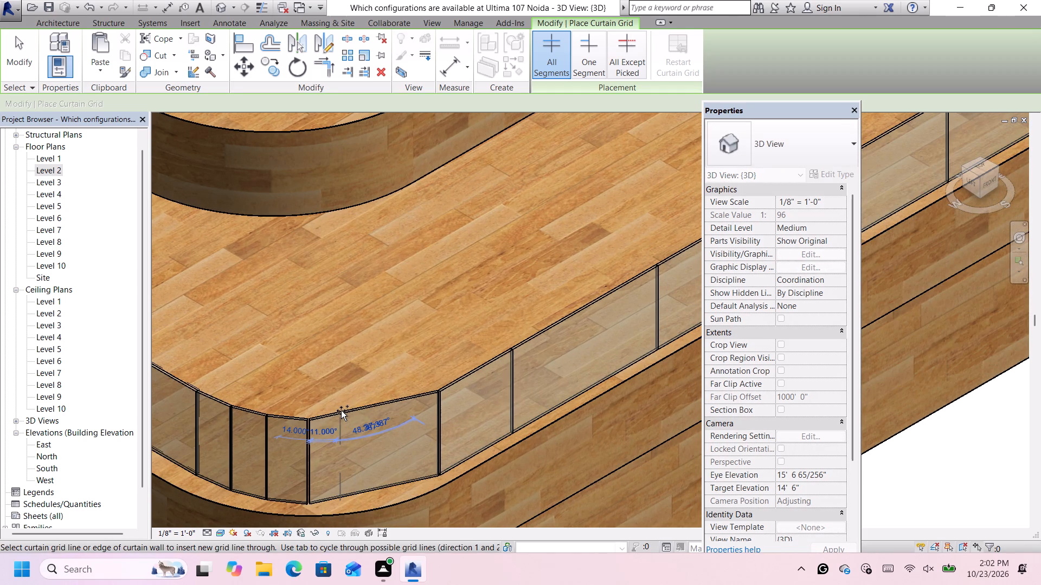
scroll(342, 411, up, 1)
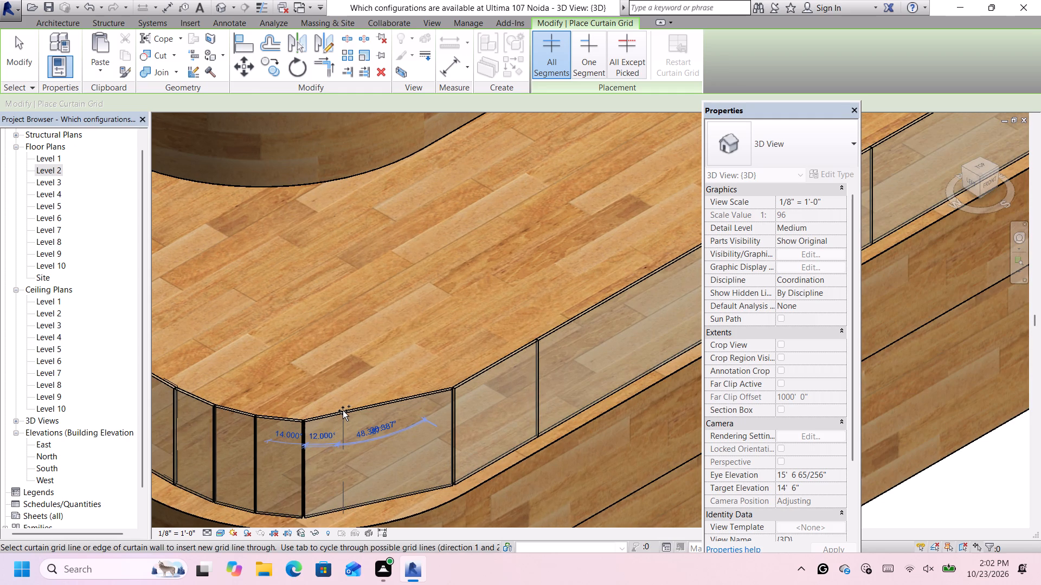
click(343, 411)
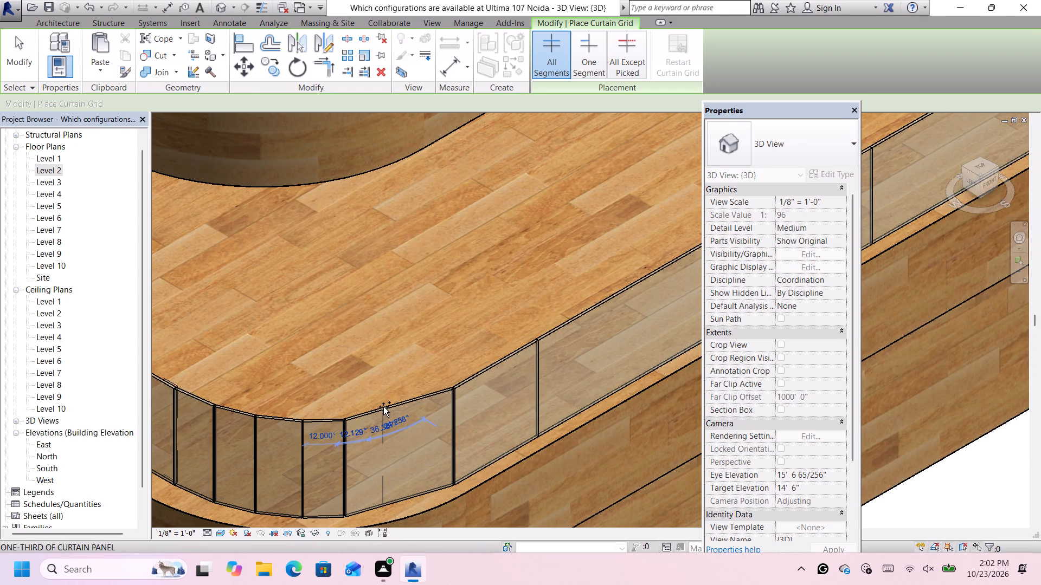
click(383, 407)
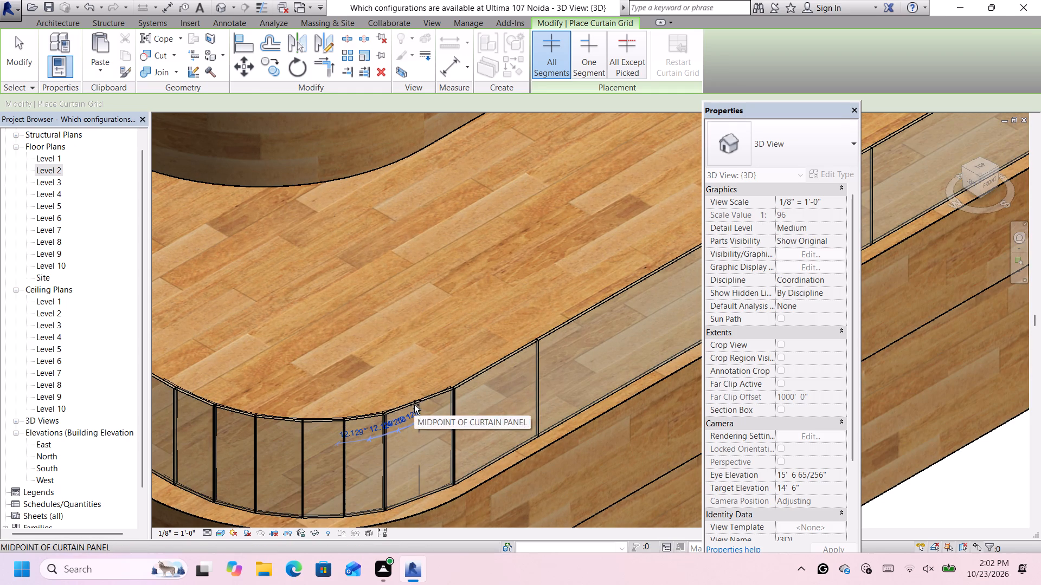
click(414, 405)
scroll(415, 405, down, 11)
scroll(486, 487, up, 1)
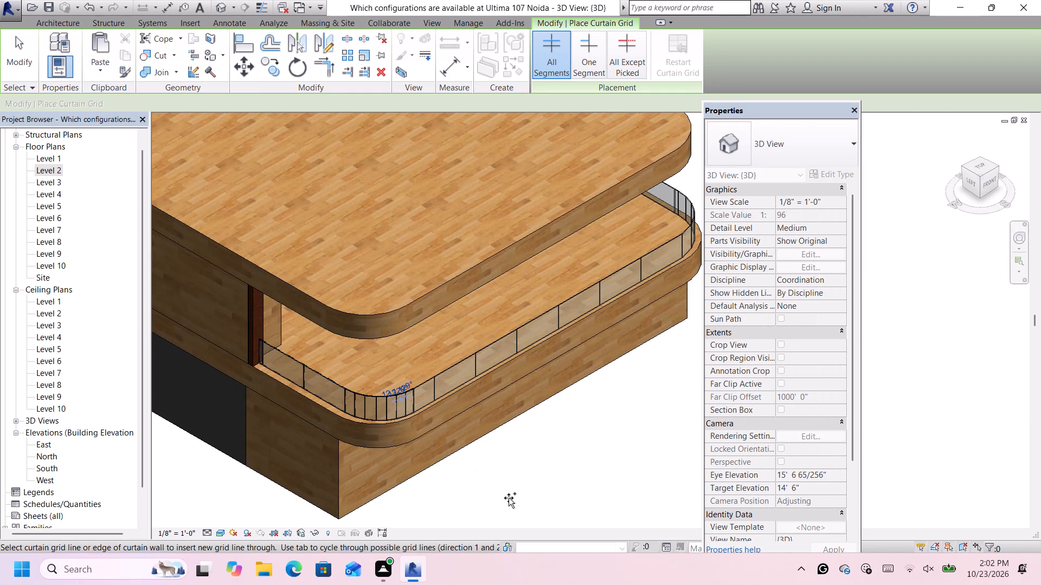
key(space)
scroll(509, 497, down, 3)
click(514, 488)
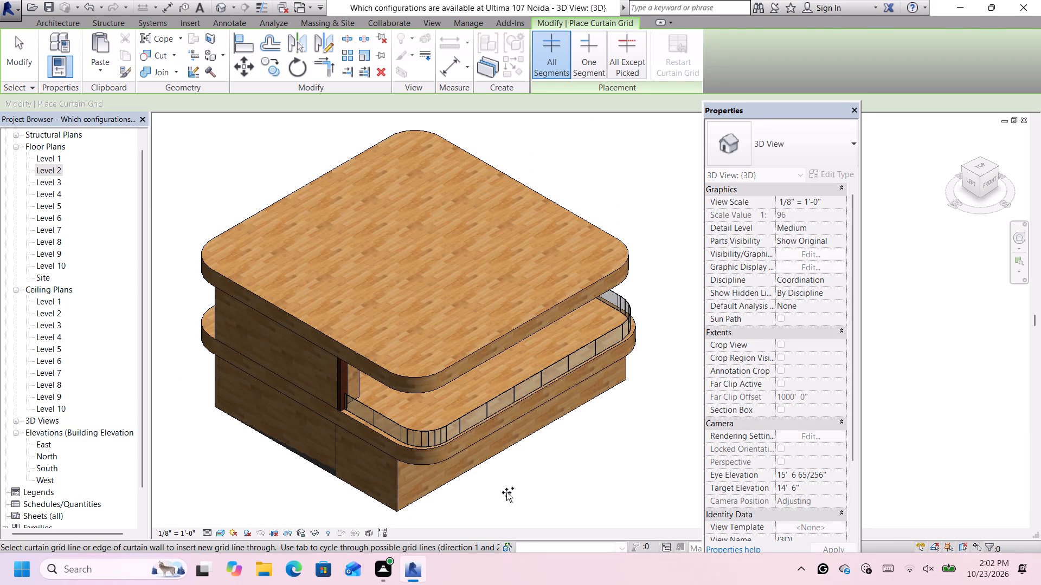
key(Escape)
From the front view, group the walls, terrace glazing and top slab above the Level 2 floor slab into one model group.
scroll(506, 492, down, 2)
scroll(511, 488, up, 5)
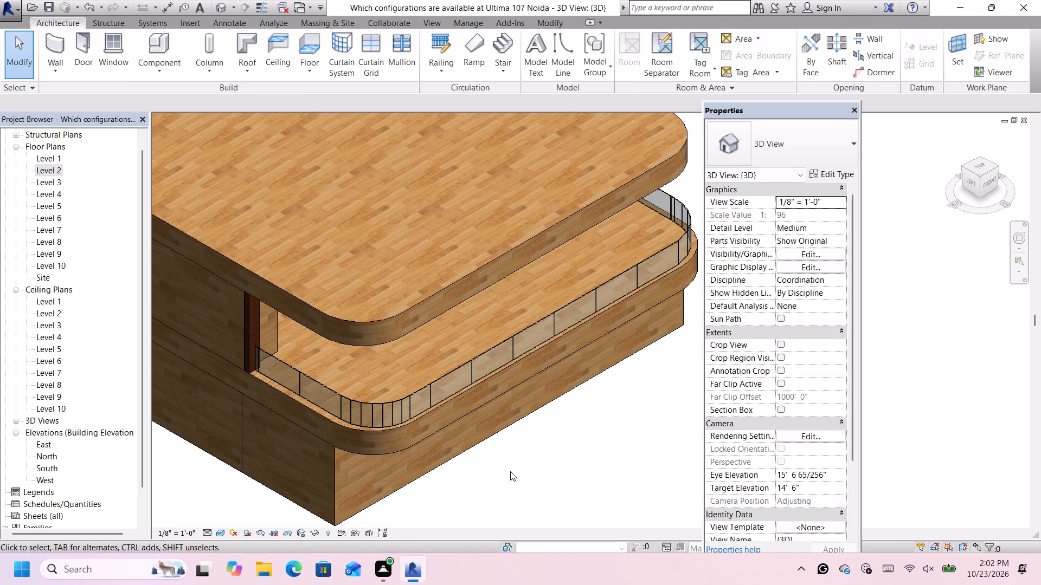
scroll(510, 471, down, 2)
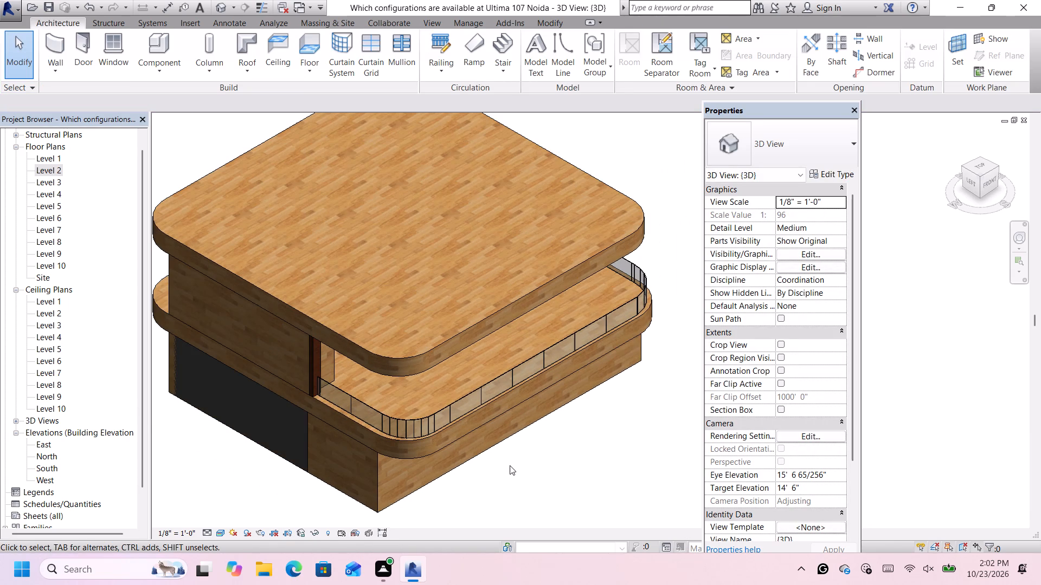
click(986, 185)
scroll(540, 355, down, 5)
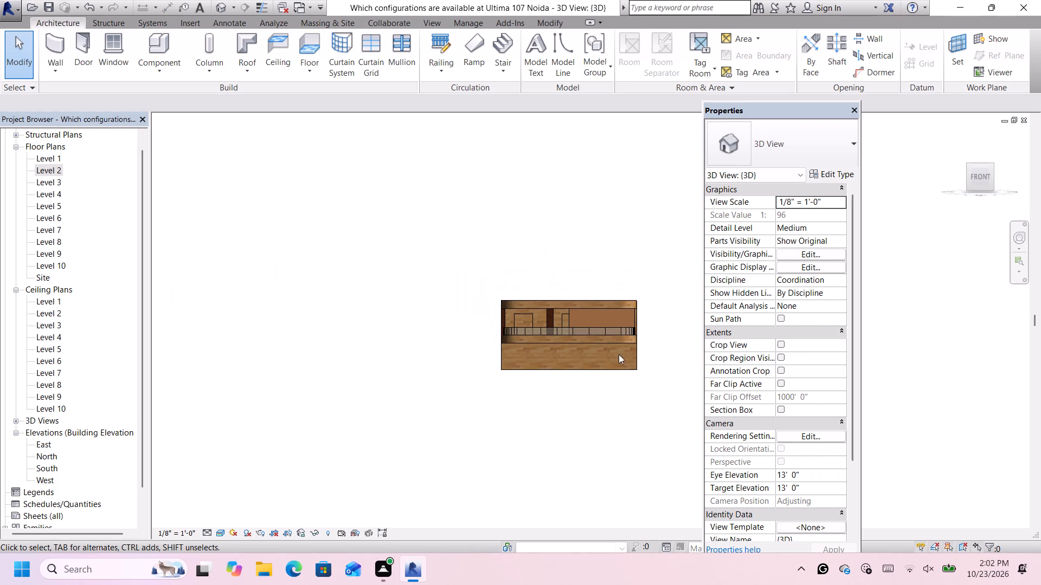
scroll(639, 337, up, 4)
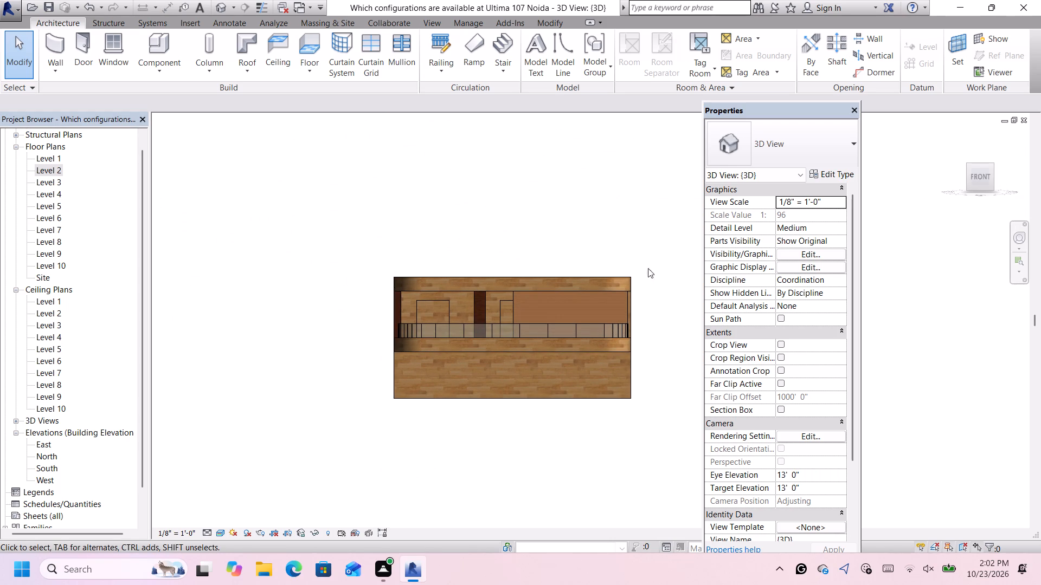
drag(663, 256, 362, 330)
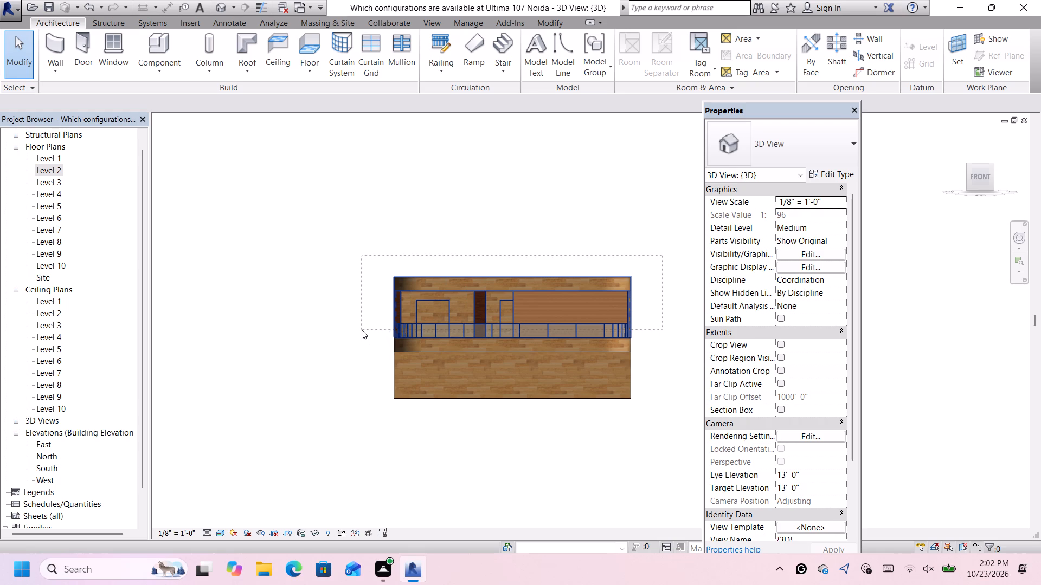
drag(362, 330, 360, 331)
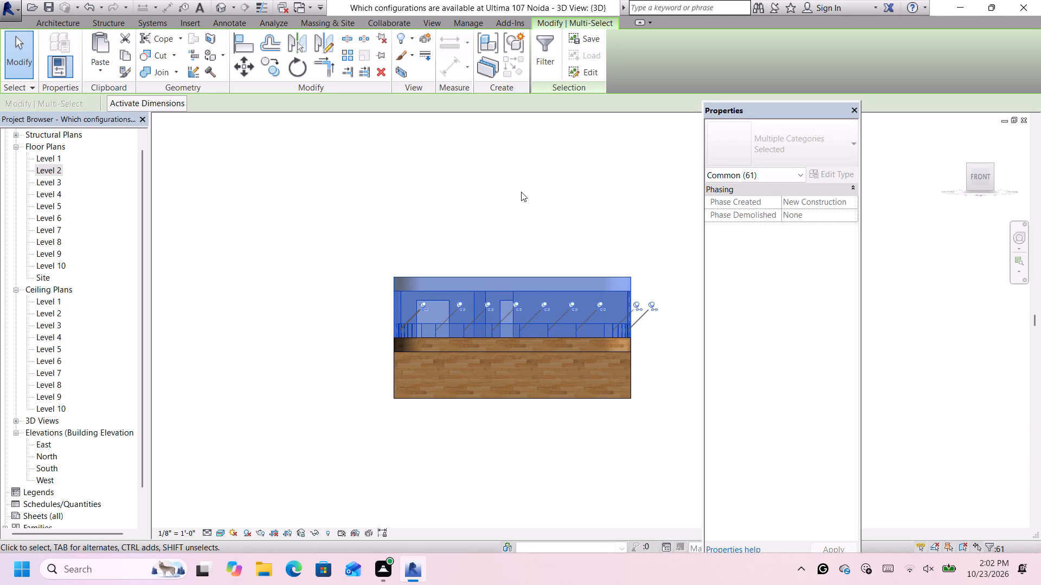
click(518, 38)
click(489, 311)
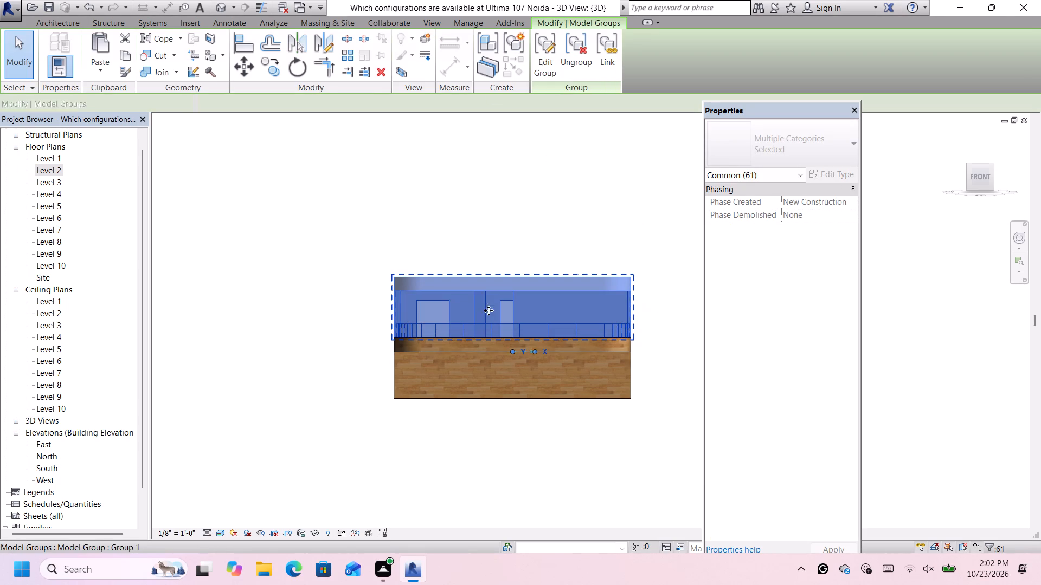
In the South elevation, copy the storey group and paste it above the original, centred on the midpoint of the top slab.
double_click(32, 467)
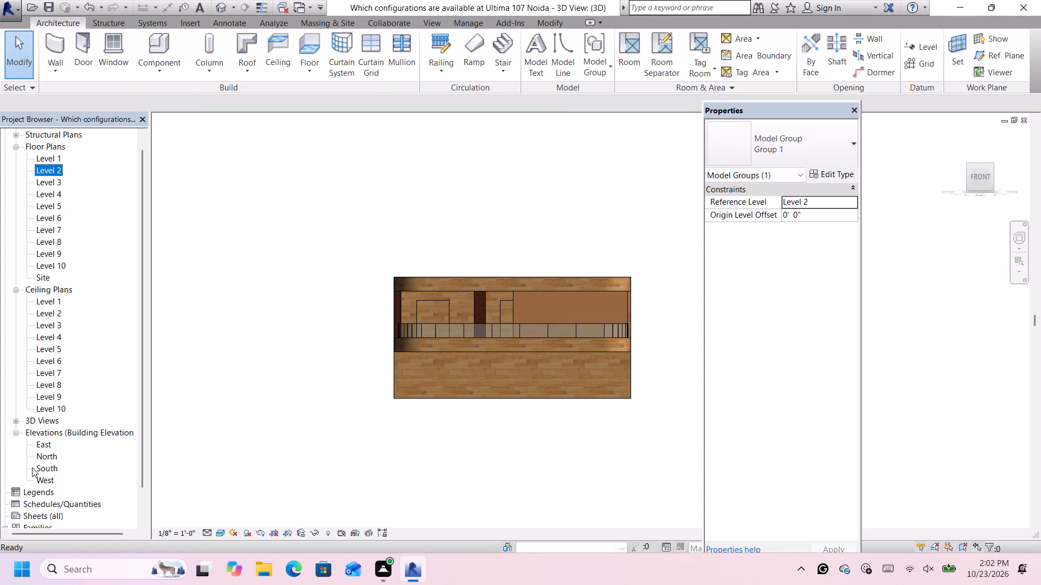
double_click(52, 466)
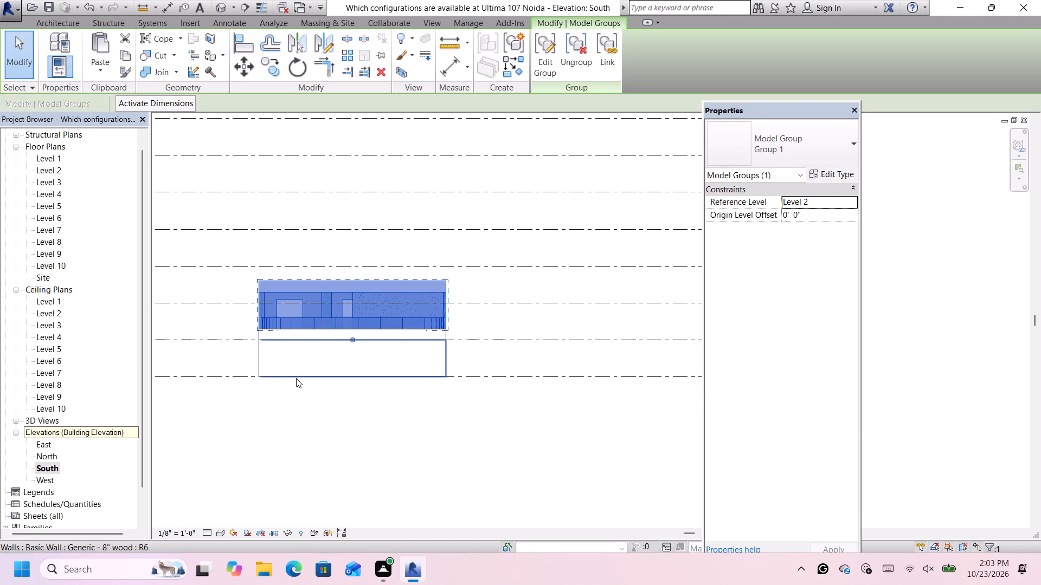
scroll(299, 374, down, 3)
scroll(354, 275, up, 2)
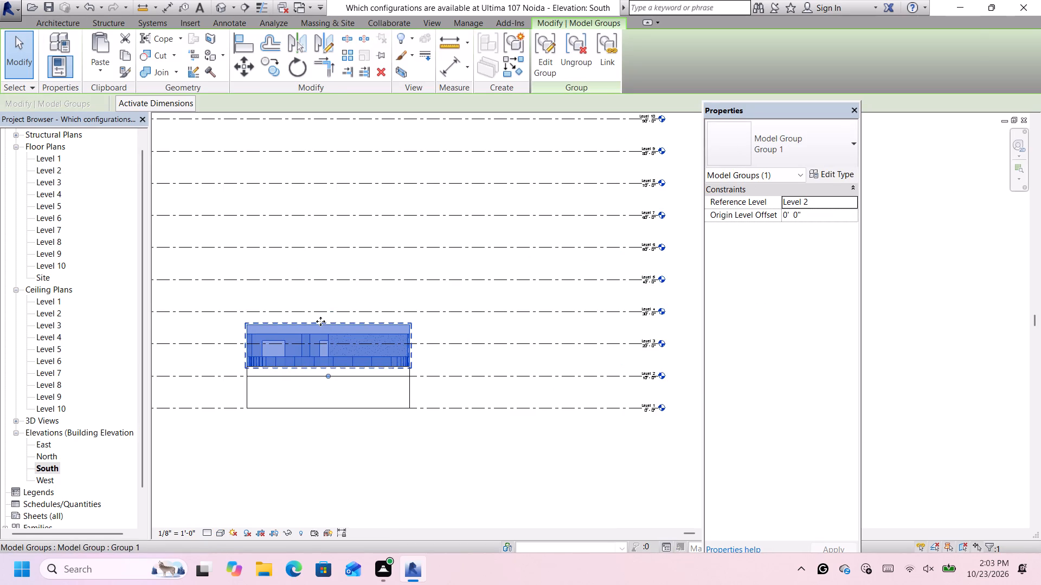
key(ctrl+c)
key(ctrl+v)
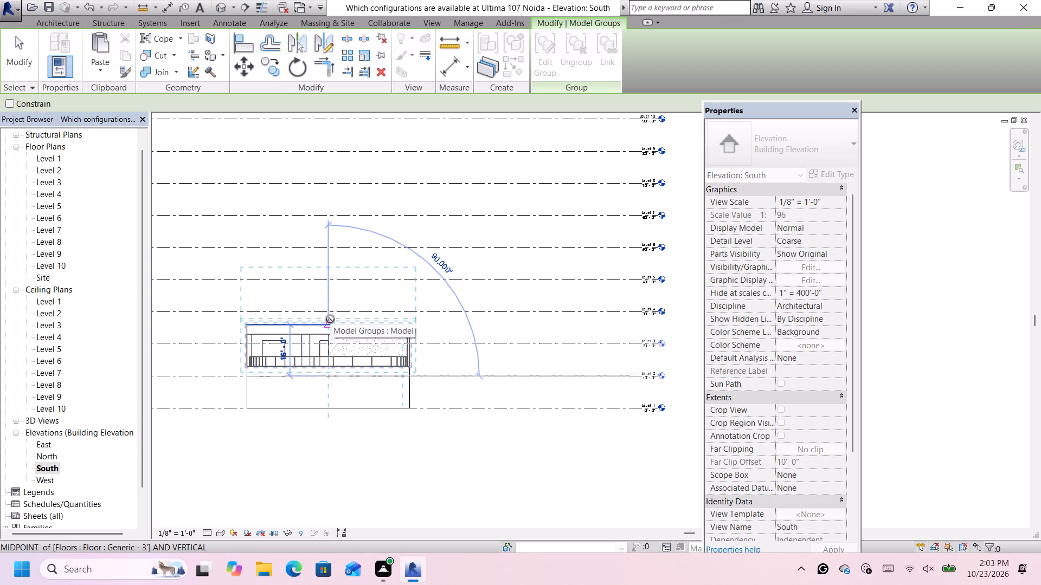
scroll(330, 319, up, 1)
click(330, 321)
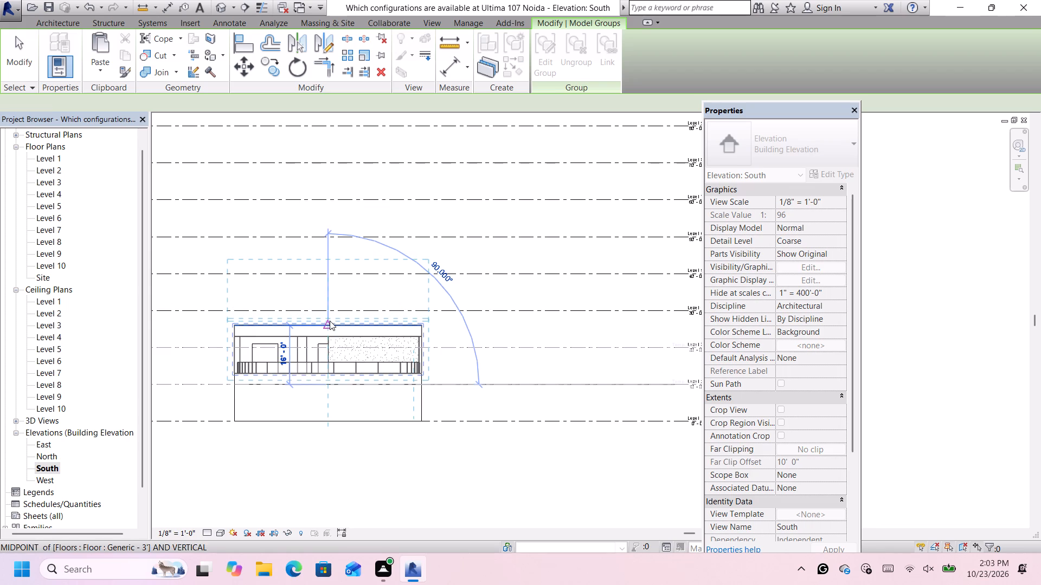
scroll(165, 380, down, 2)
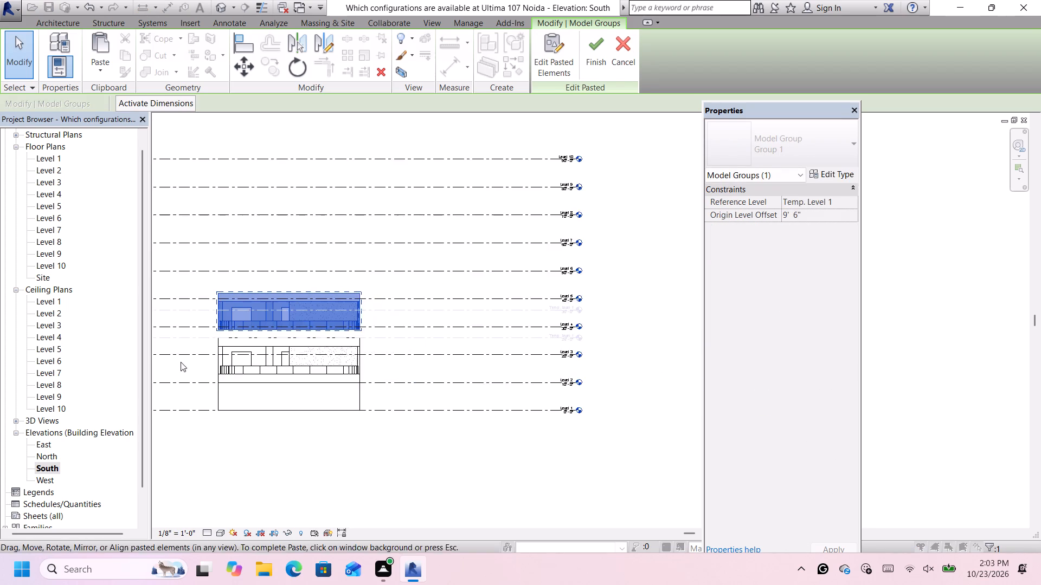
Nudge the pasted storey group down until its base rests on the original storey's top slab, and finish the paste.
scroll(181, 362, down, 1)
scroll(182, 324, up, 8)
scroll(183, 327, down, 3)
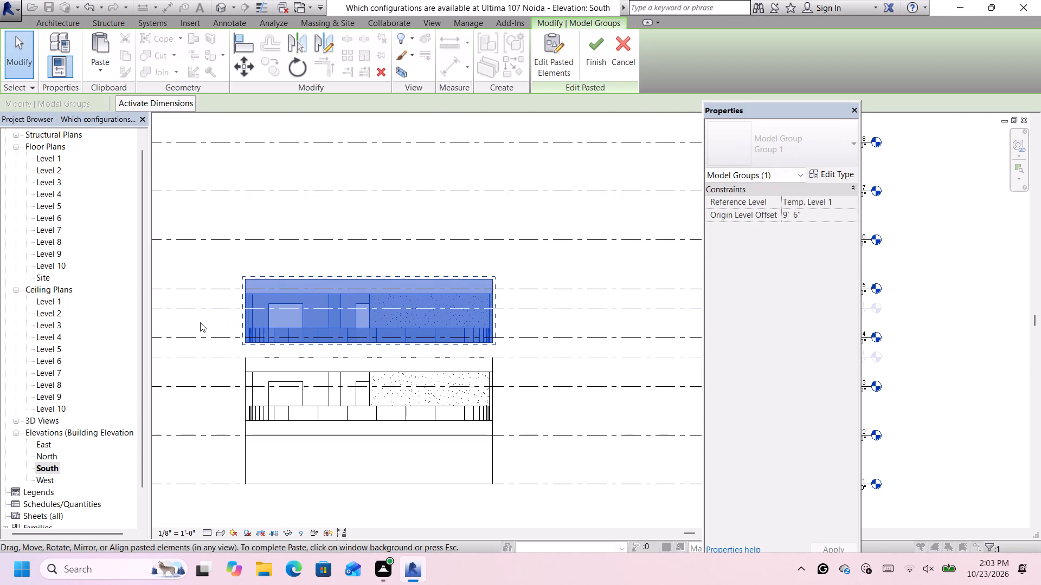
key(Down)
key(Down)
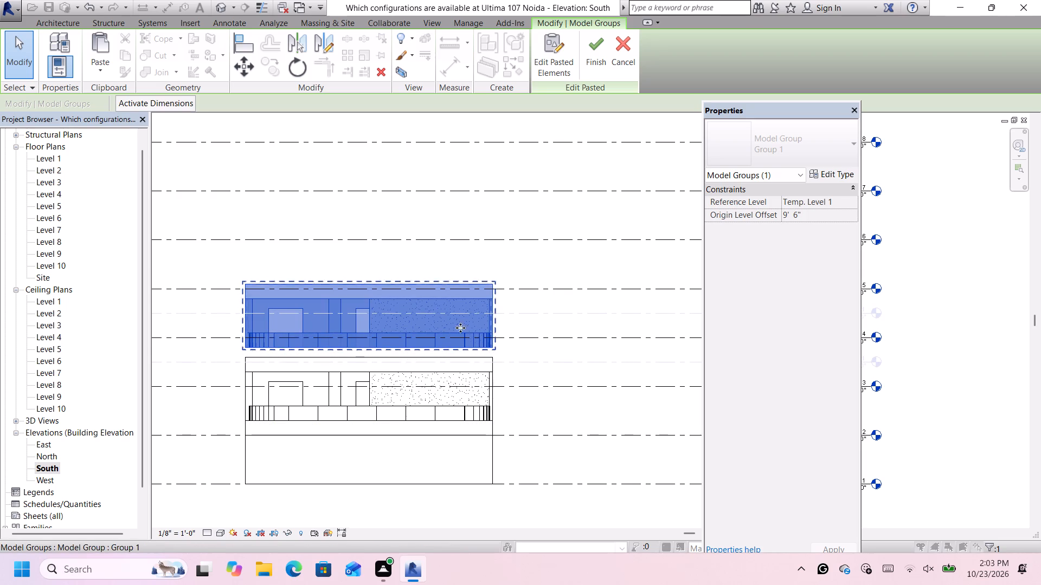
key(Down)
key(Down)
key(Down)
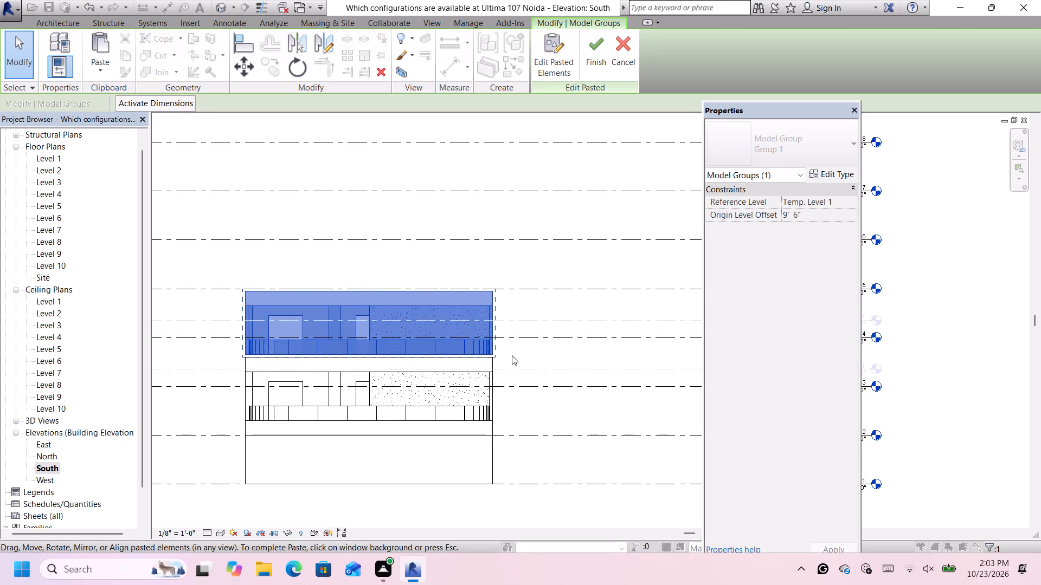
key(Down)
scroll(512, 355, up, 1)
scroll(498, 361, down, 6)
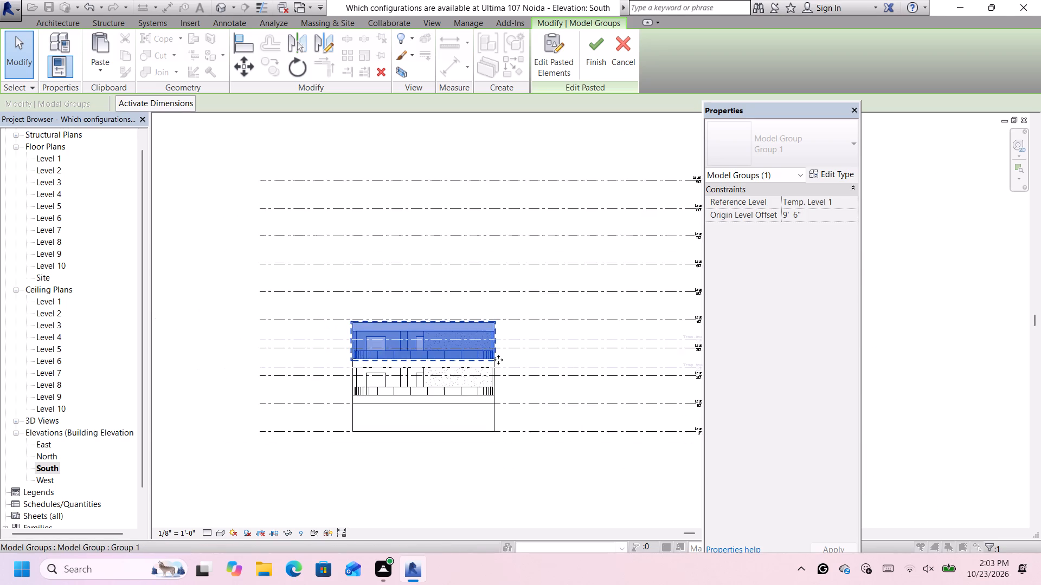
click(399, 452)
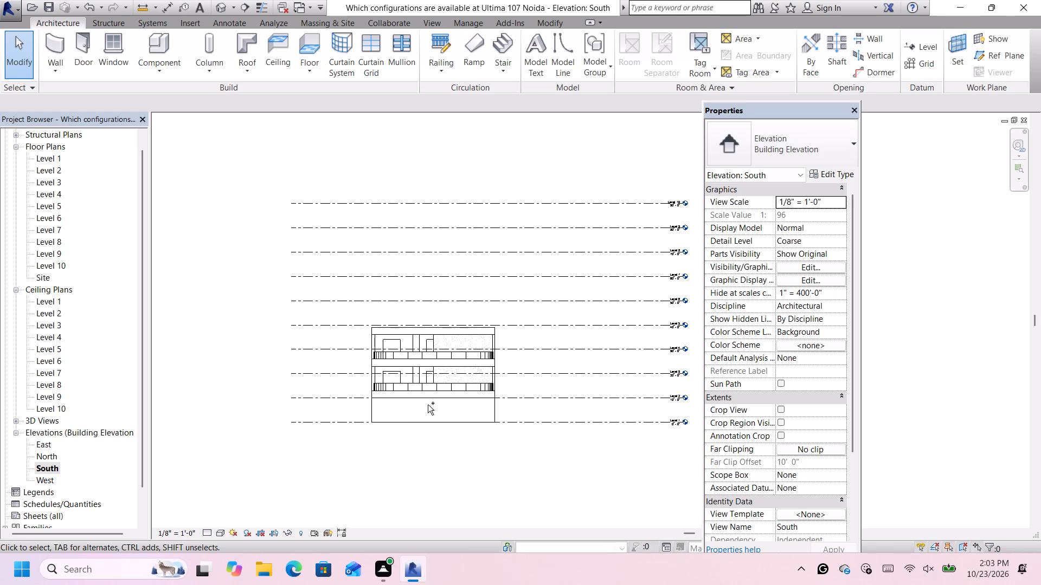
Paste a second copy of the storey group above the stack, centred on the midpoint of the uppermost slab.
key(ctrl+v)
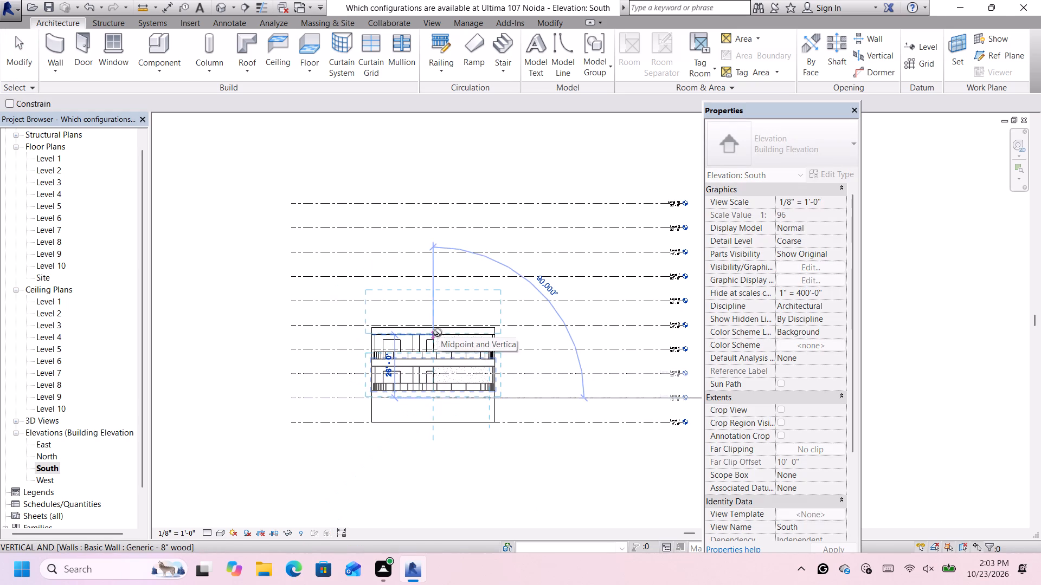
scroll(438, 326, up, 7)
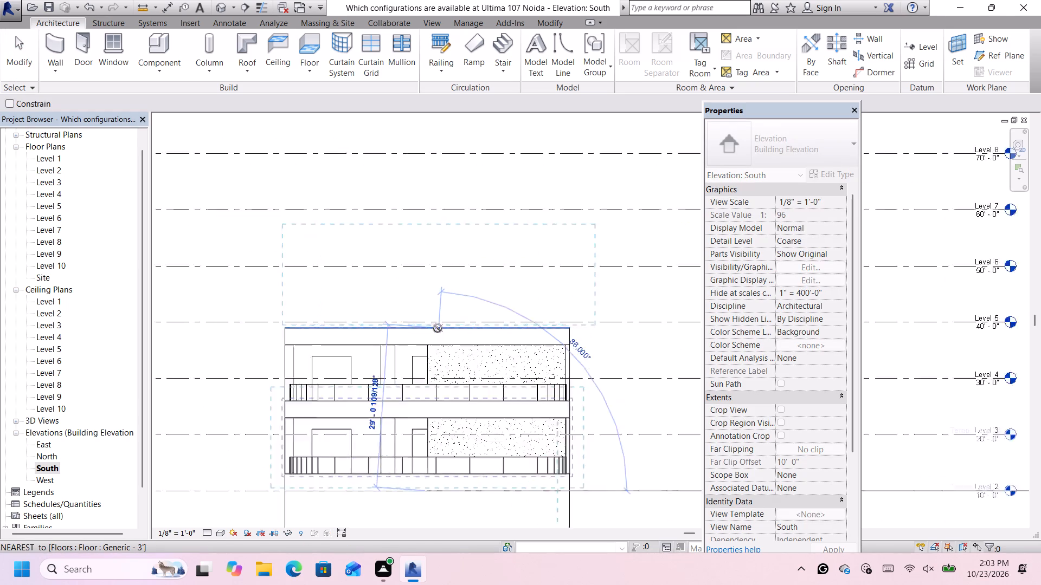
scroll(438, 328, up, 2)
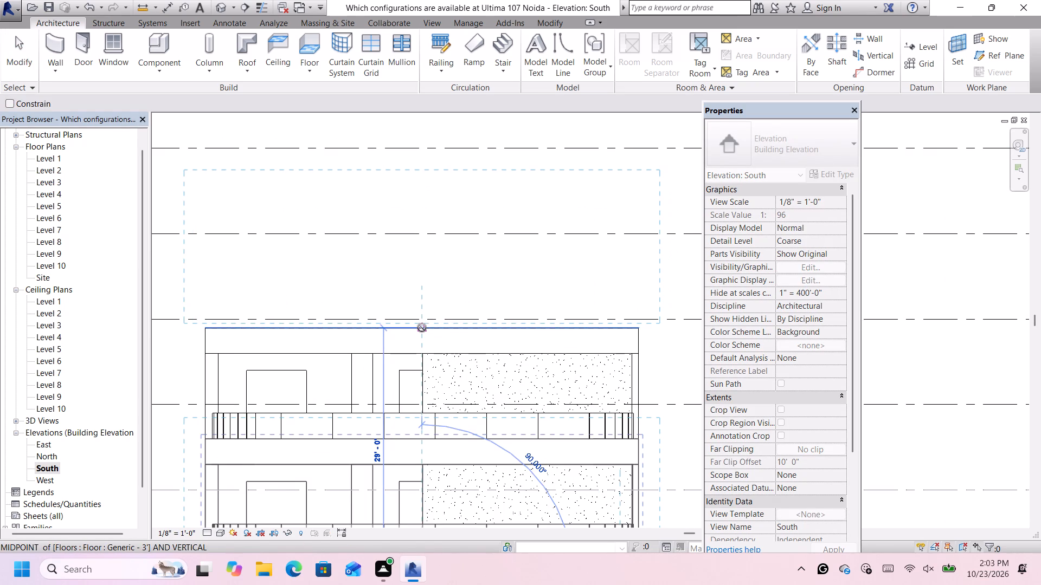
scroll(422, 328, down, 2)
click(422, 328)
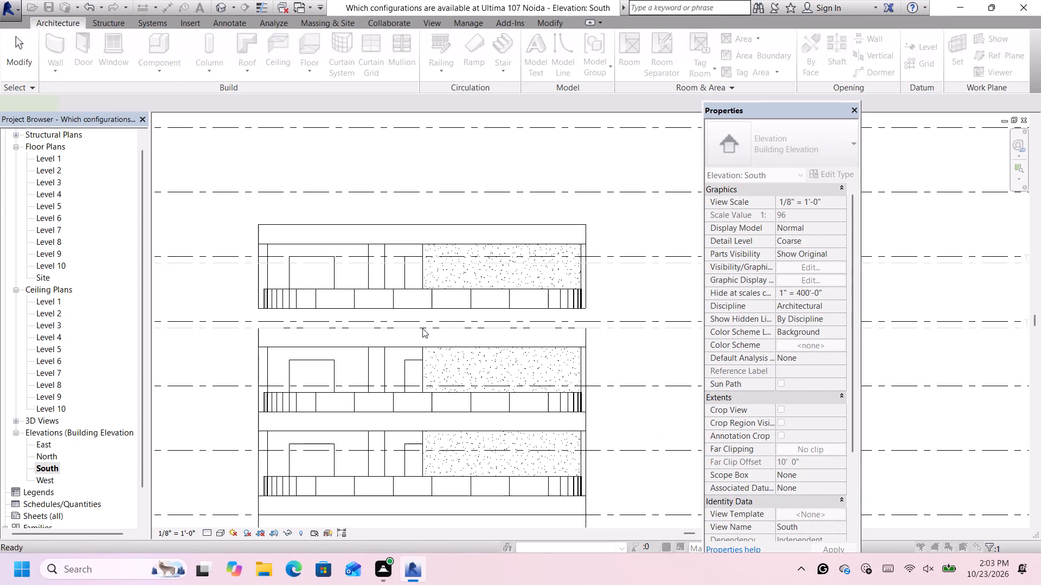
Nudge the second pasted storey group down until its base rests on the top slab beneath it, and finish the paste.
scroll(511, 310, up, 2)
key(Down)
key(Down)
key(Down)
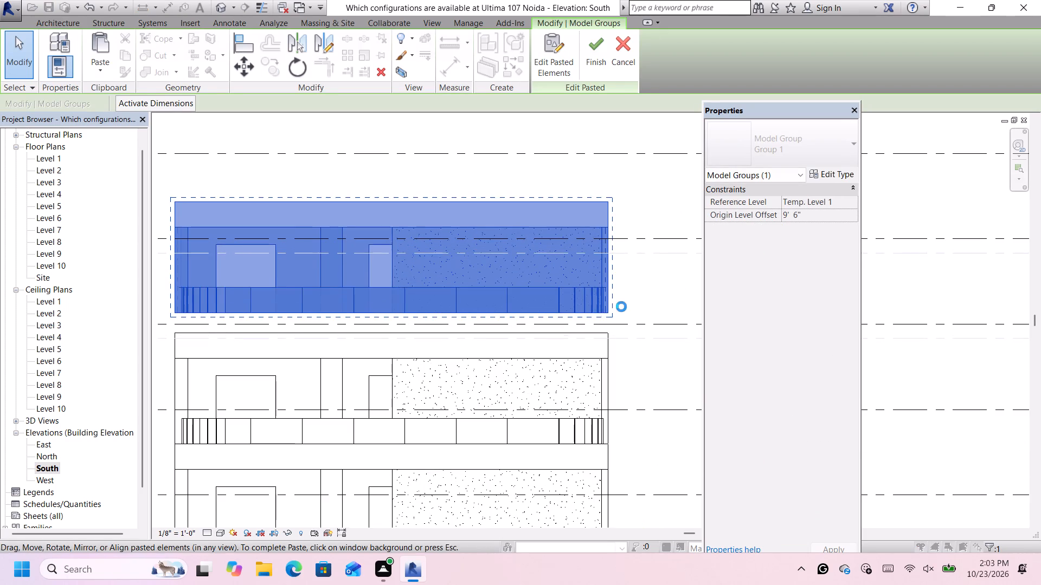
key(Down)
key(Down)
key(Down)
scroll(613, 326, up, 1)
key(Down)
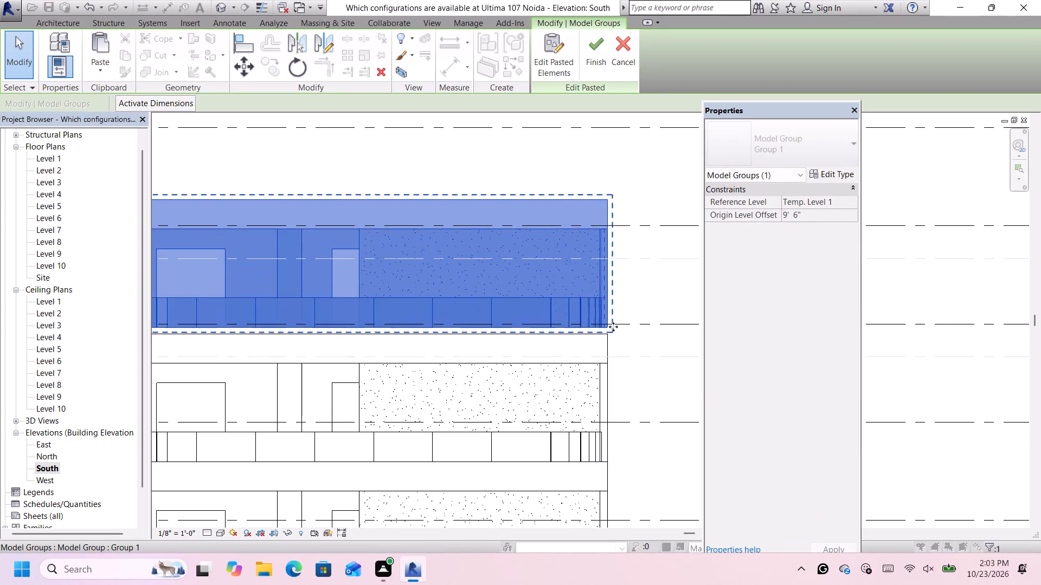
key(Down)
key(Down)
scroll(611, 337, up, 5)
scroll(611, 339, down, 16)
click(593, 483)
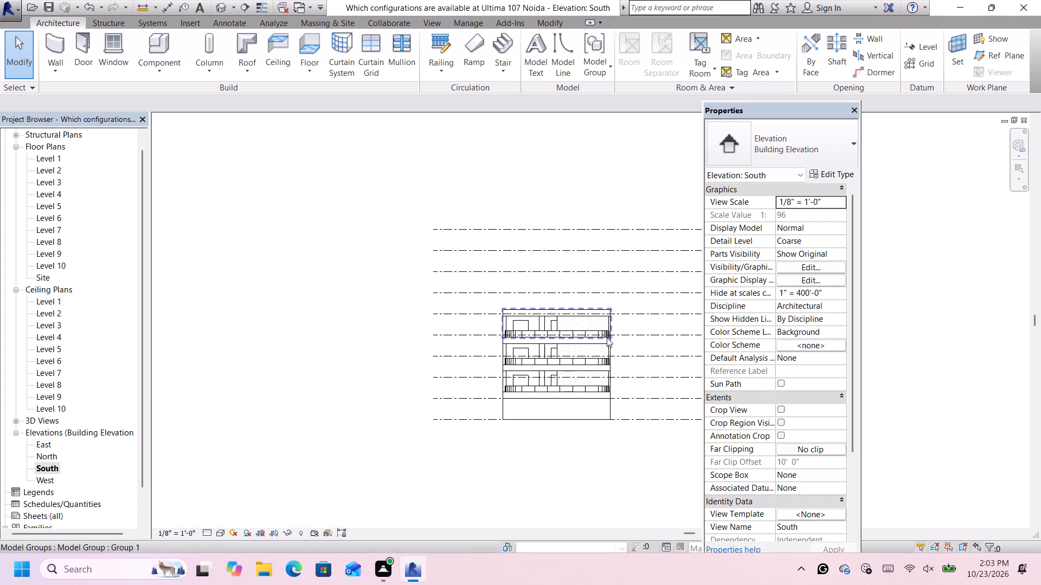
Paste a third copy of the storey group above the stack, centred on the midpoint of the uppermost slab.
scroll(610, 308, up, 1)
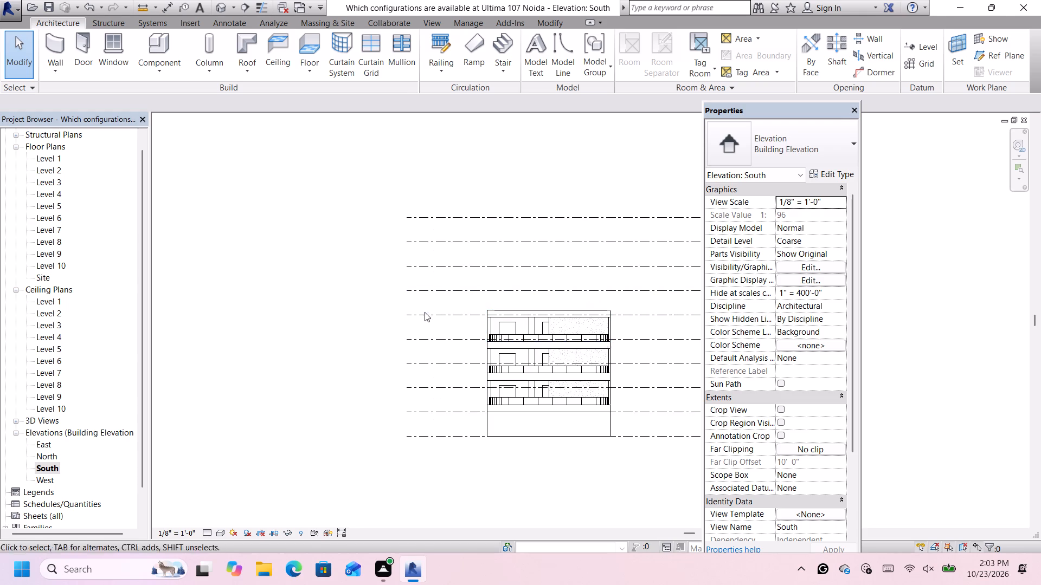
key(ctrl+v)
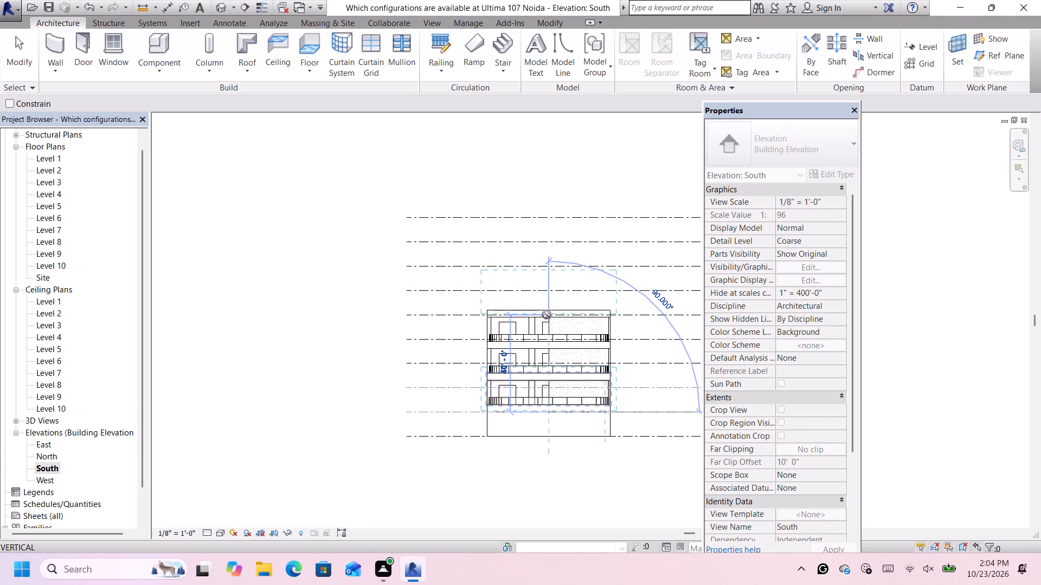
ctrl+scroll(547, 315, up, 2)
ctrl+click(547, 308)
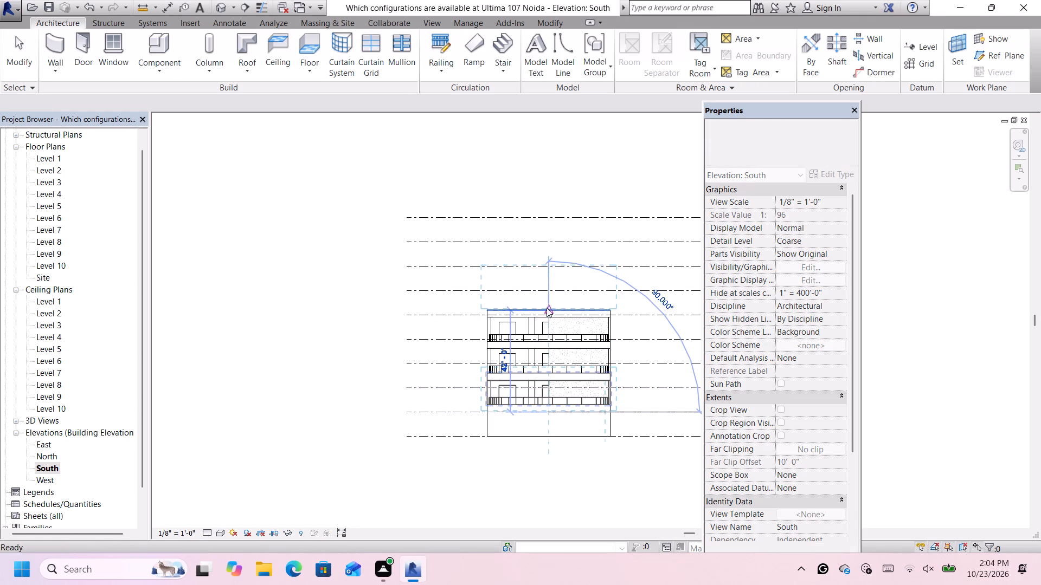
Nudge the third pasted storey group down until its base rests on the top slab beneath it, and finish the paste.
ctrl+scroll(571, 323, up, 3)
ctrl+scroll(630, 283, up, 6)
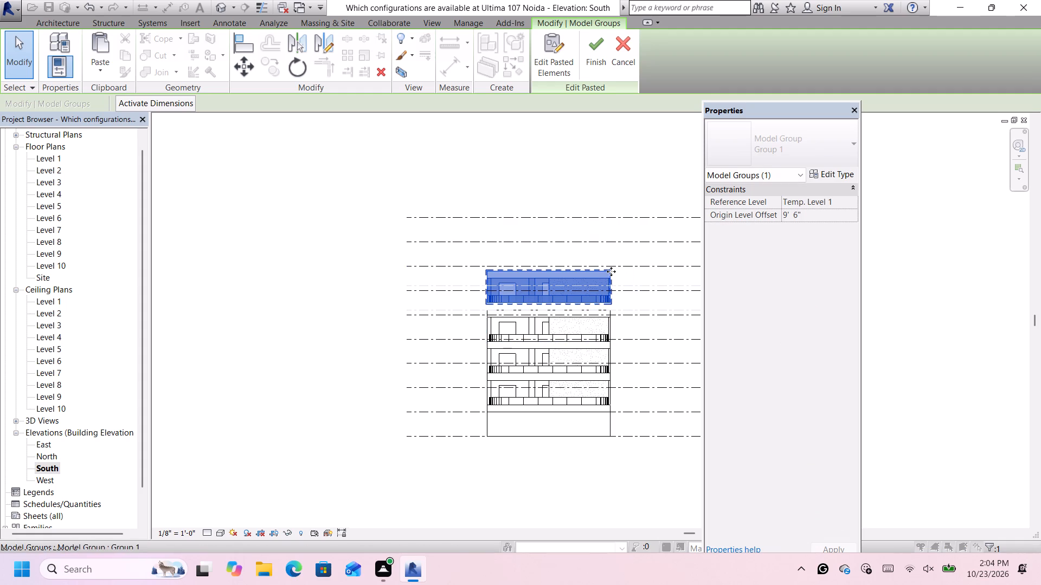
key(ctrl+Down)
scroll(315, 416, up, 1)
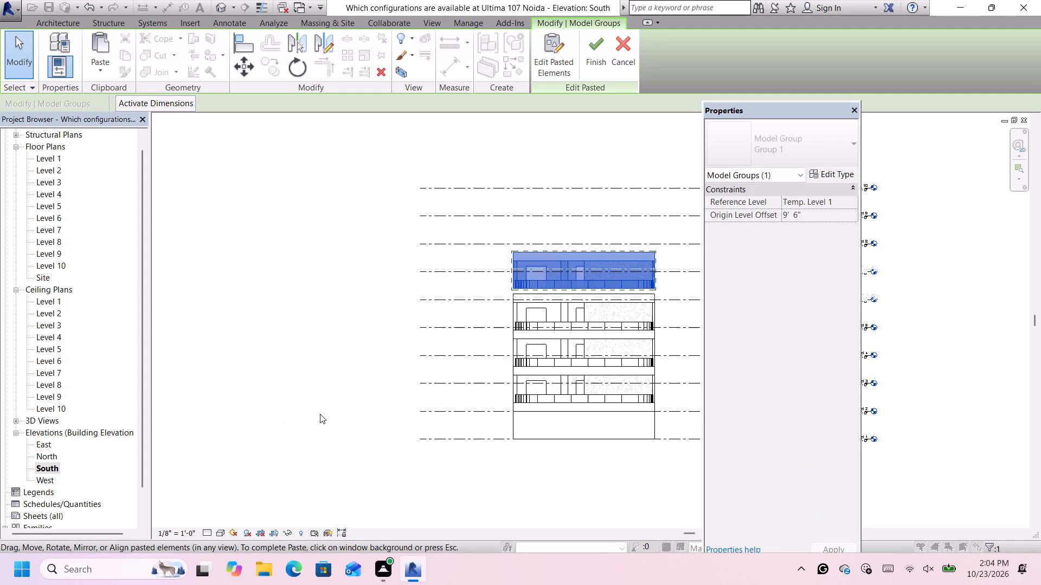
scroll(710, 467, up, 5)
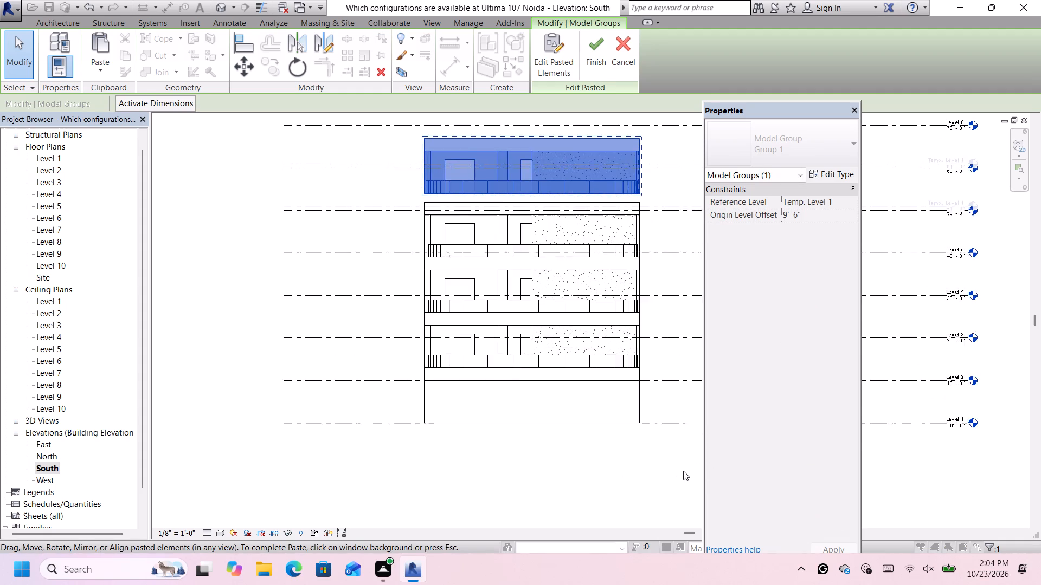
scroll(683, 470, down, 2)
key(Down)
key(Down)
scroll(663, 258, up, 4)
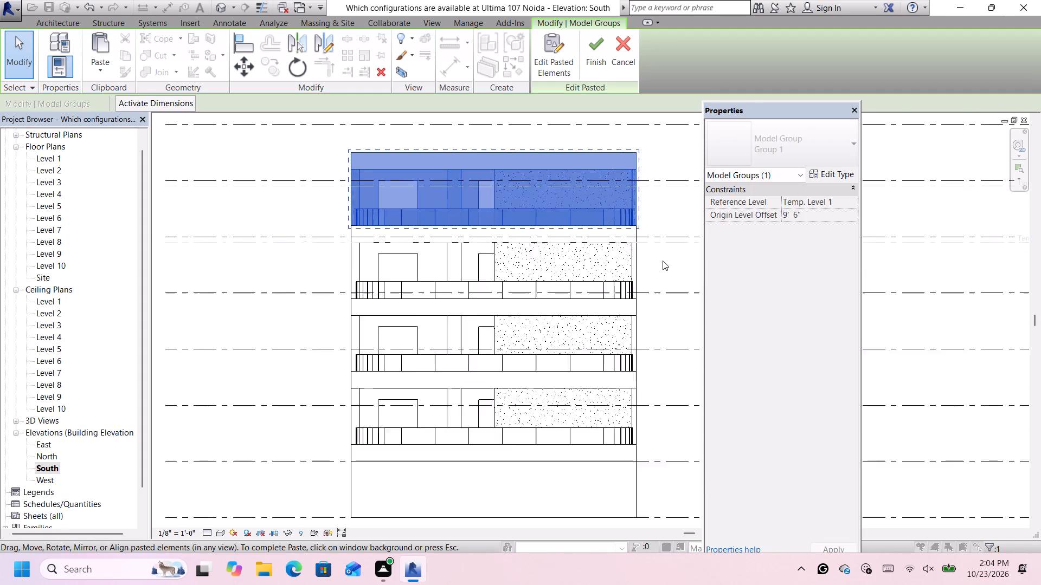
scroll(632, 212, up, 6)
scroll(655, 244, down, 5)
scroll(654, 244, up, 1)
scroll(654, 244, down, 10)
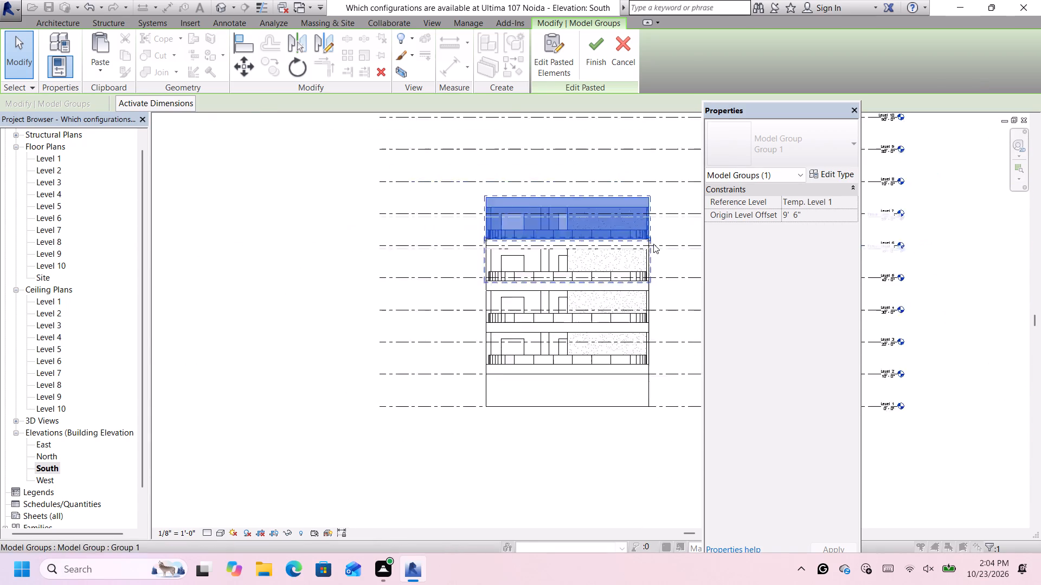
scroll(653, 244, down, 2)
click(580, 410)
Check the alignment and joints of the stacked storeys in the South elevation and in the 3D front view.
scroll(619, 375, down, 9)
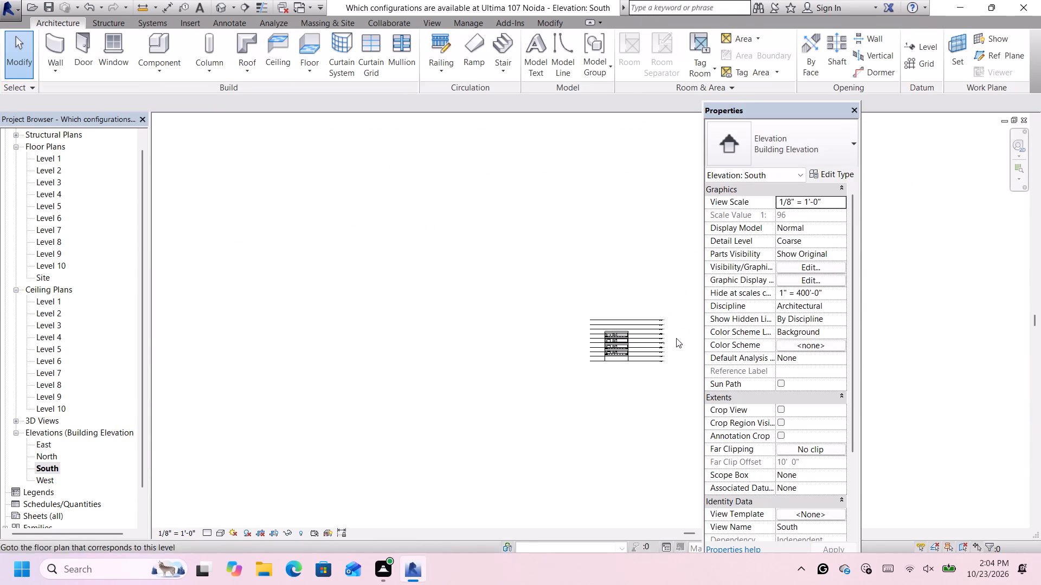
scroll(686, 327, up, 5)
scroll(534, 424, up, 6)
scroll(575, 373, down, 6)
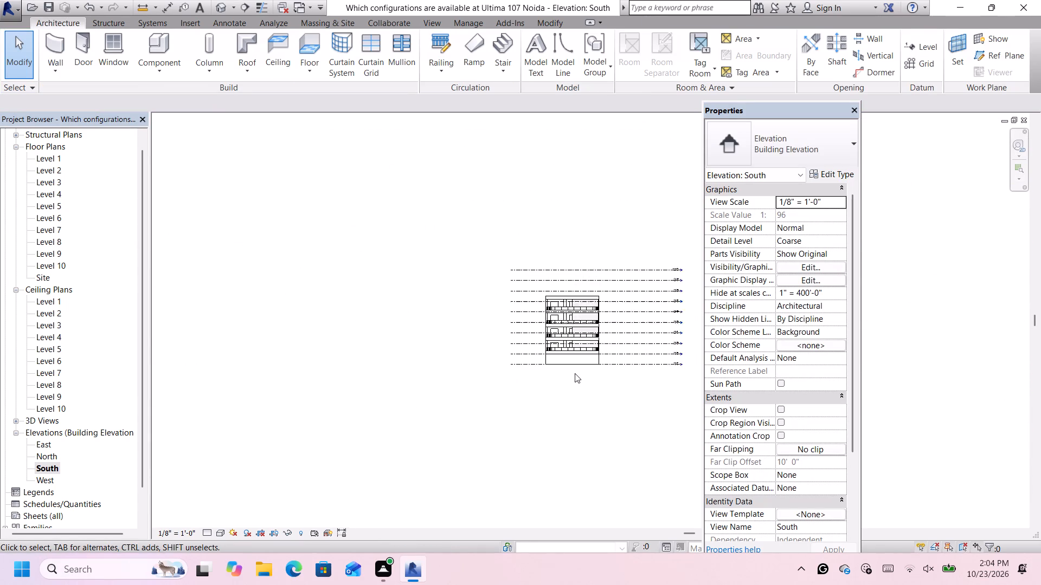
scroll(599, 356, up, 6)
scroll(574, 258, up, 4)
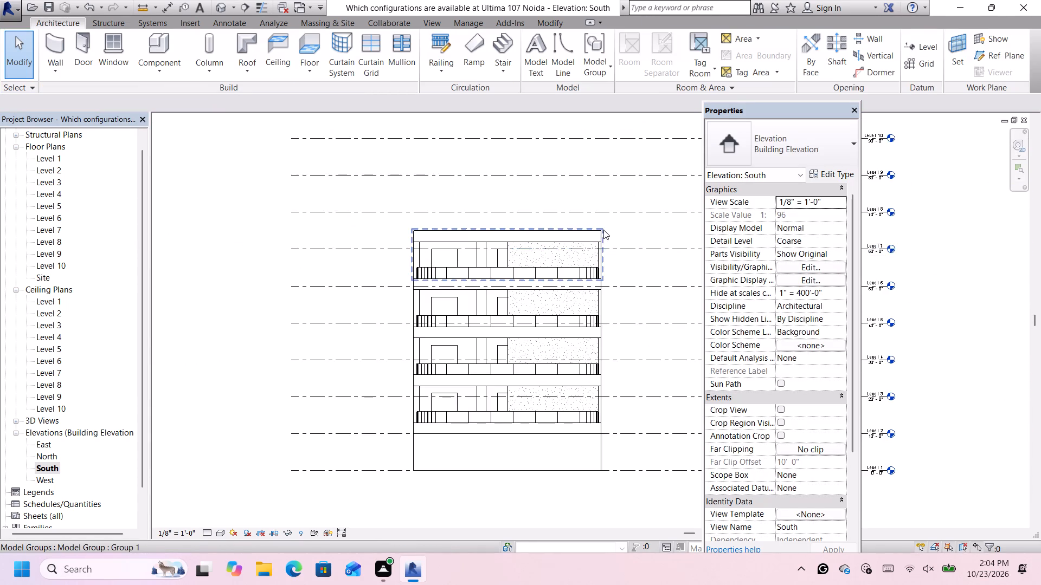
scroll(604, 227, up, 3)
scroll(604, 227, down, 2)
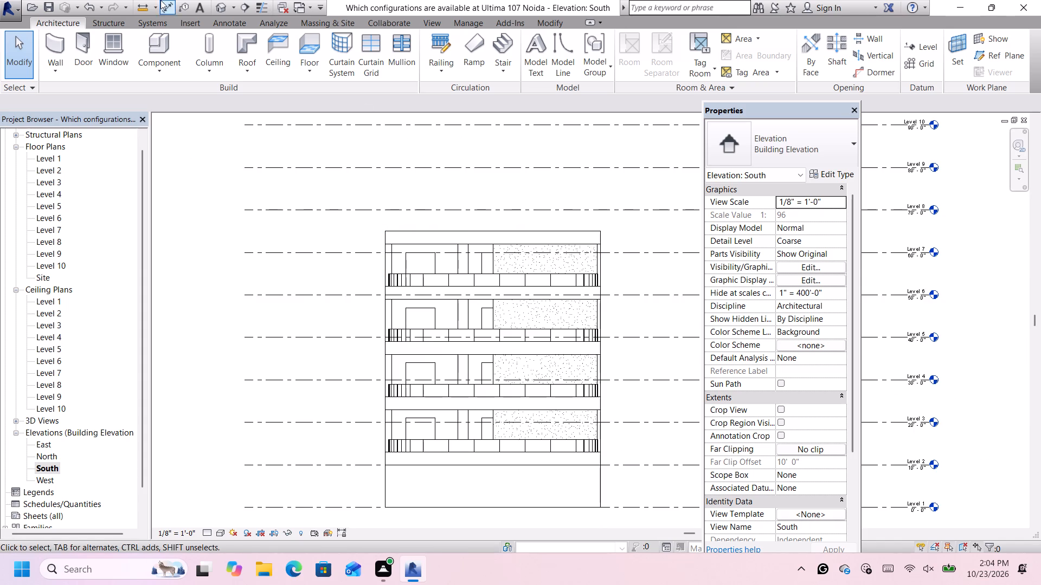
click(215, 5)
scroll(522, 301, down, 5)
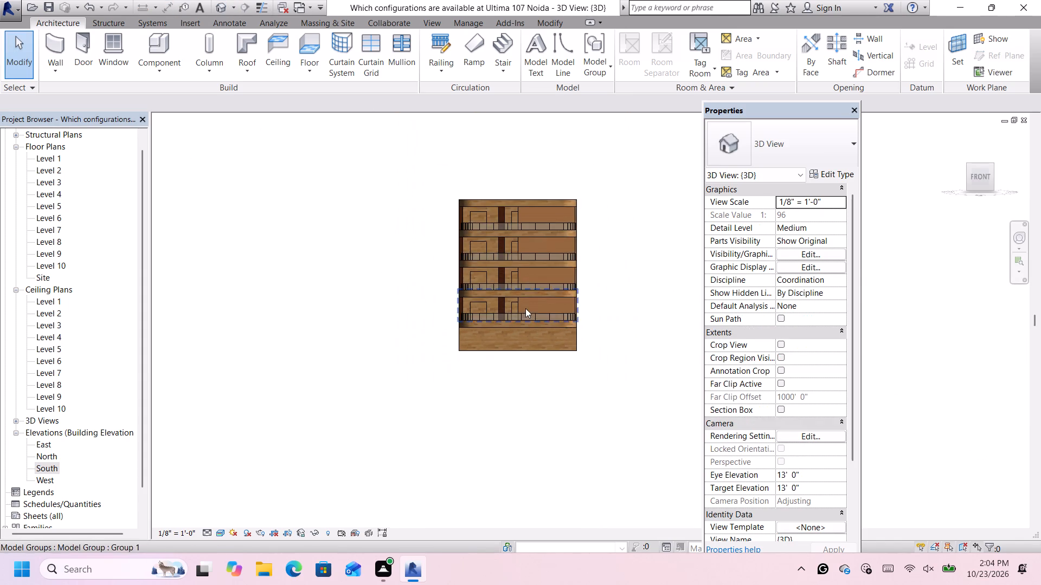
scroll(547, 294, up, 4)
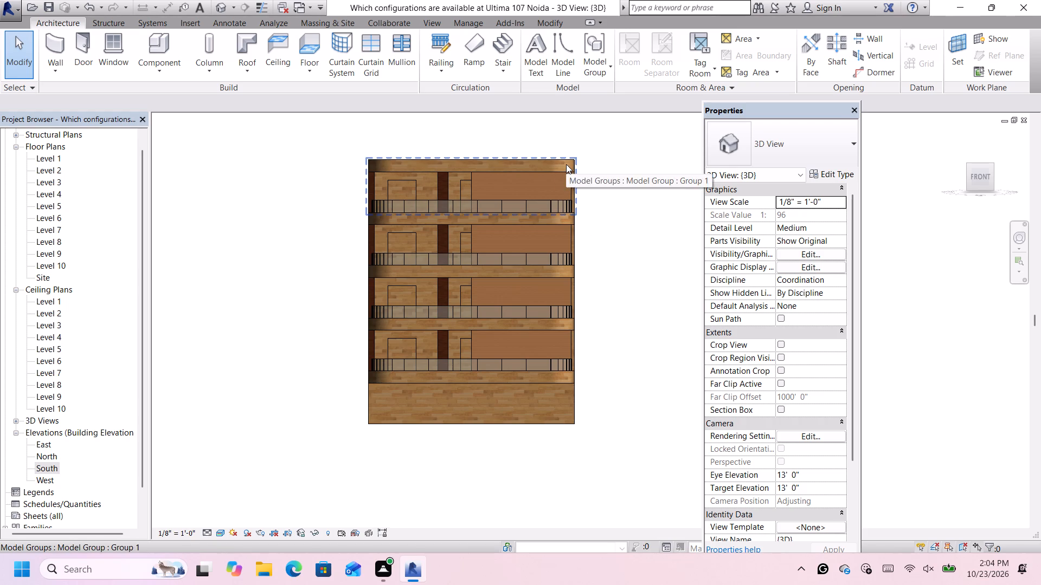
scroll(571, 175, up, 3)
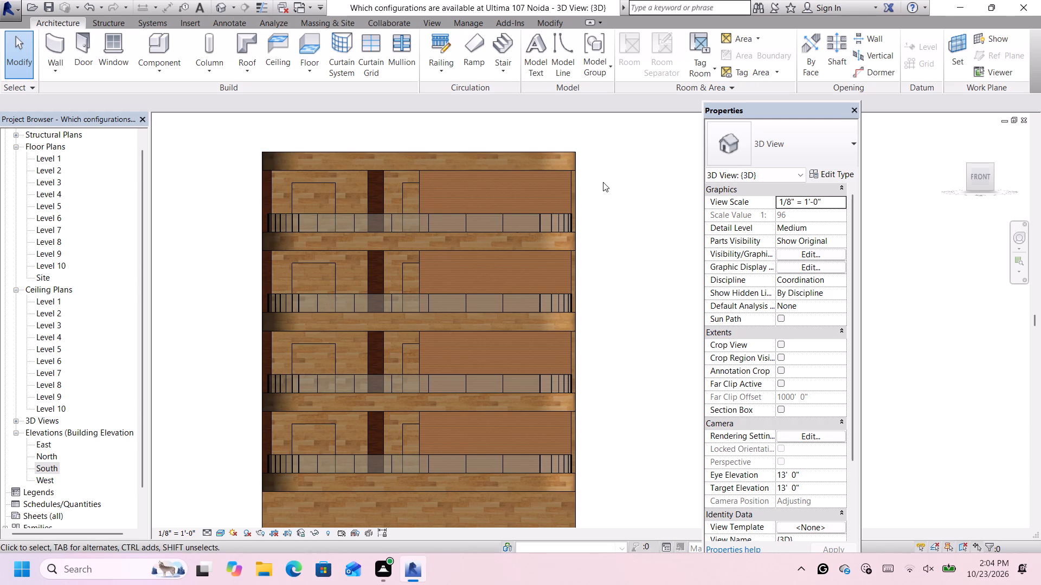
scroll(609, 173, down, 1)
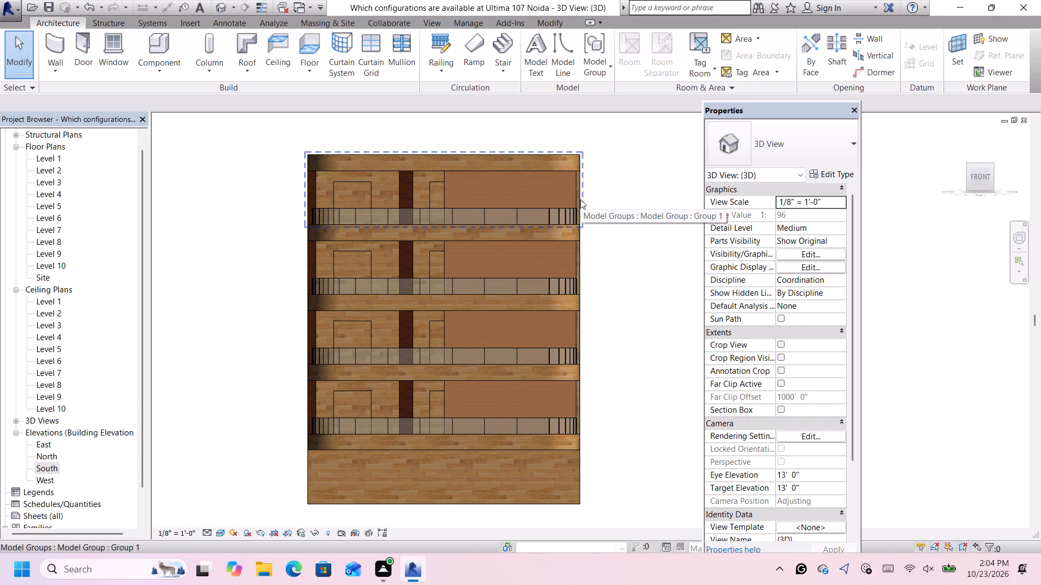
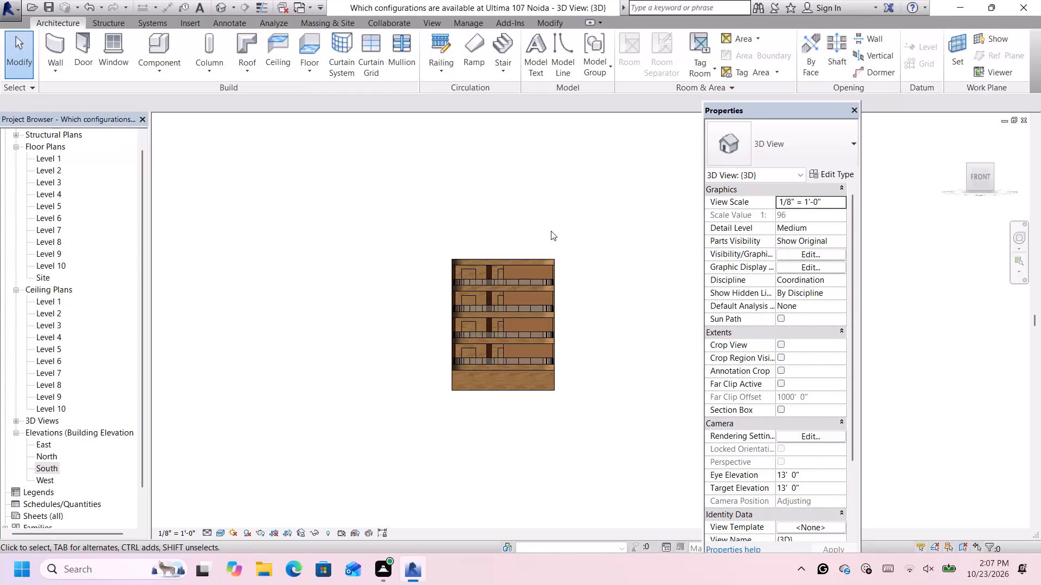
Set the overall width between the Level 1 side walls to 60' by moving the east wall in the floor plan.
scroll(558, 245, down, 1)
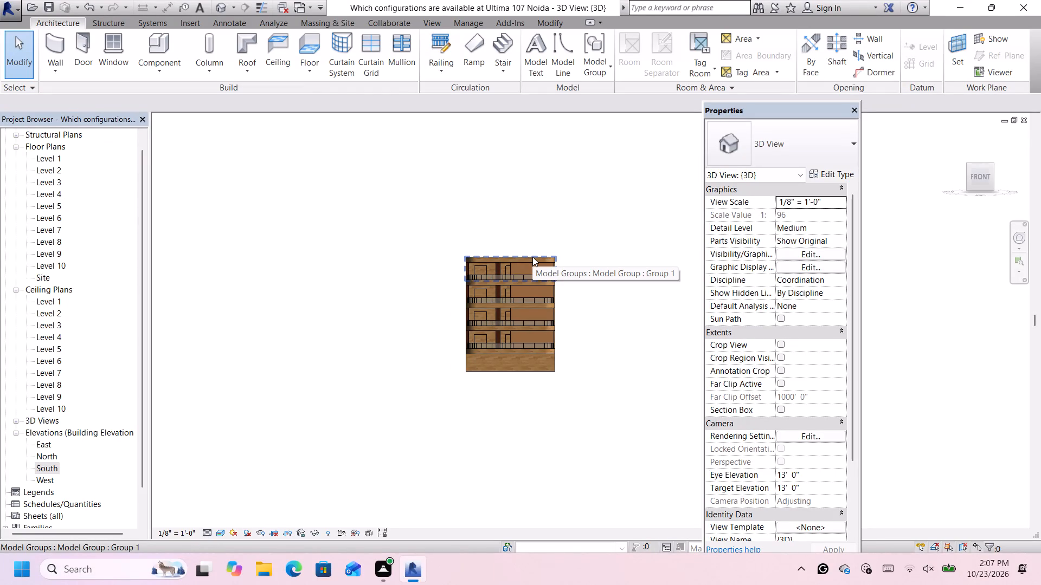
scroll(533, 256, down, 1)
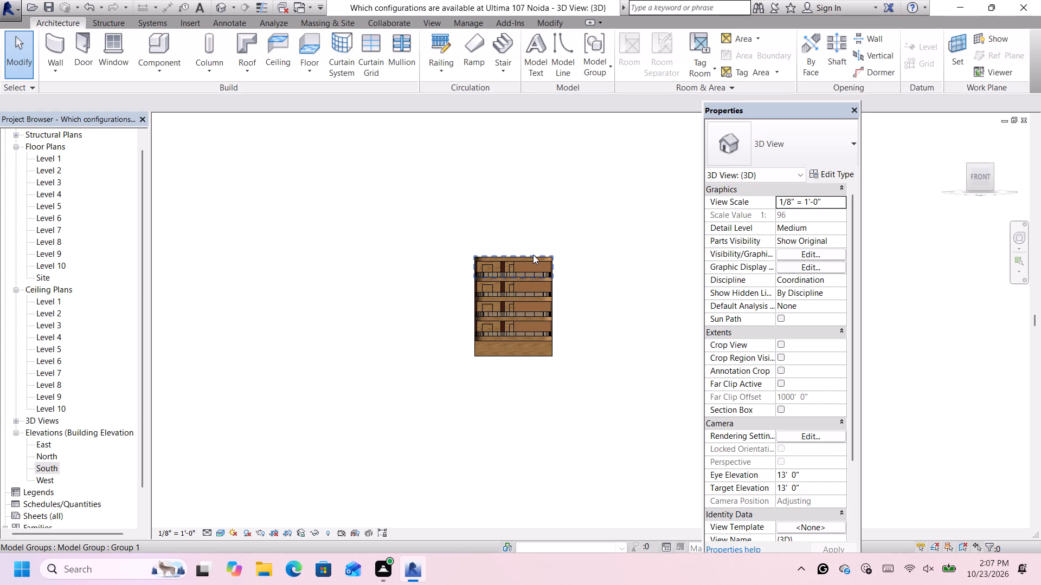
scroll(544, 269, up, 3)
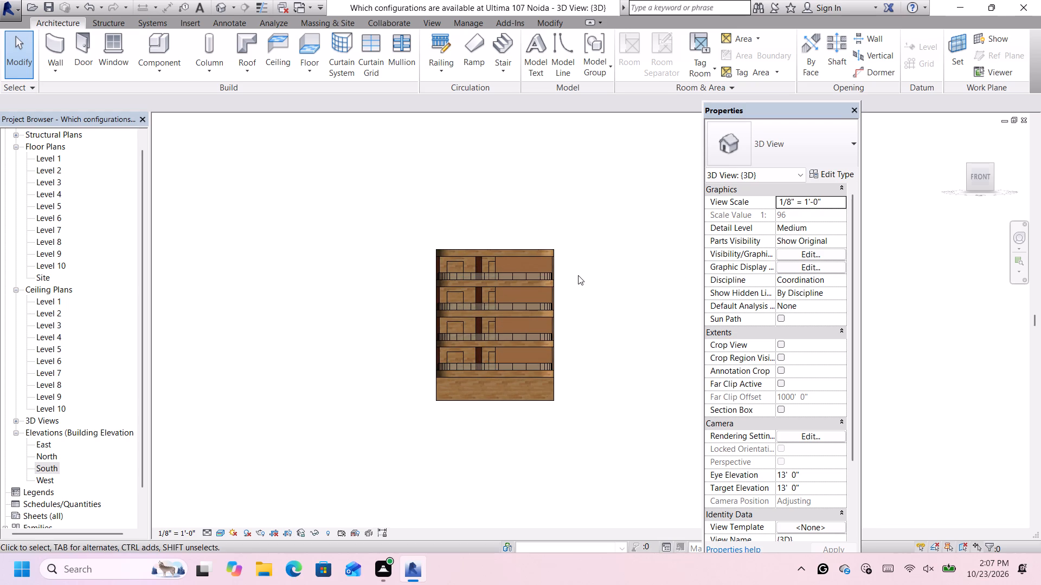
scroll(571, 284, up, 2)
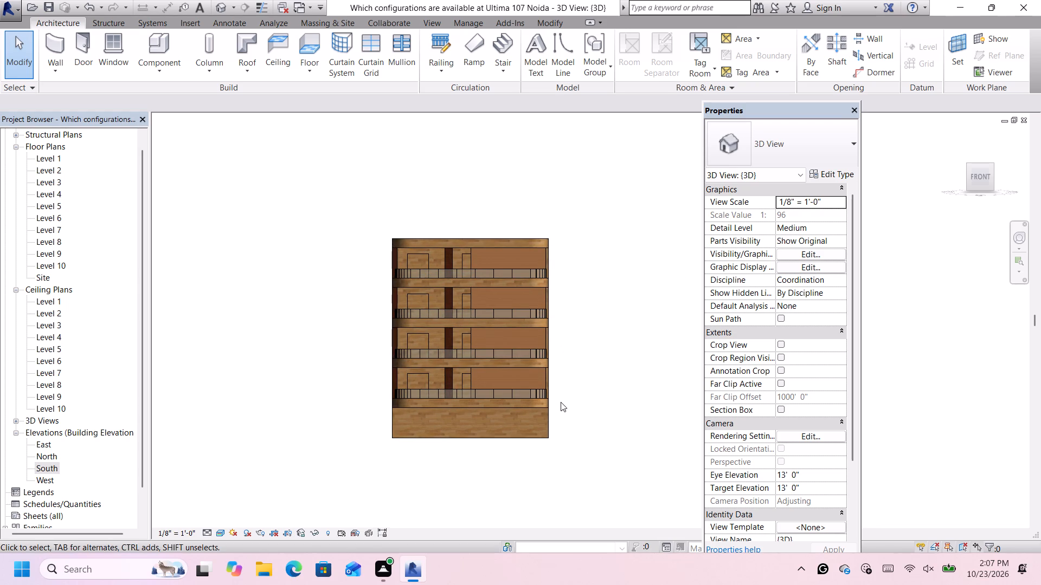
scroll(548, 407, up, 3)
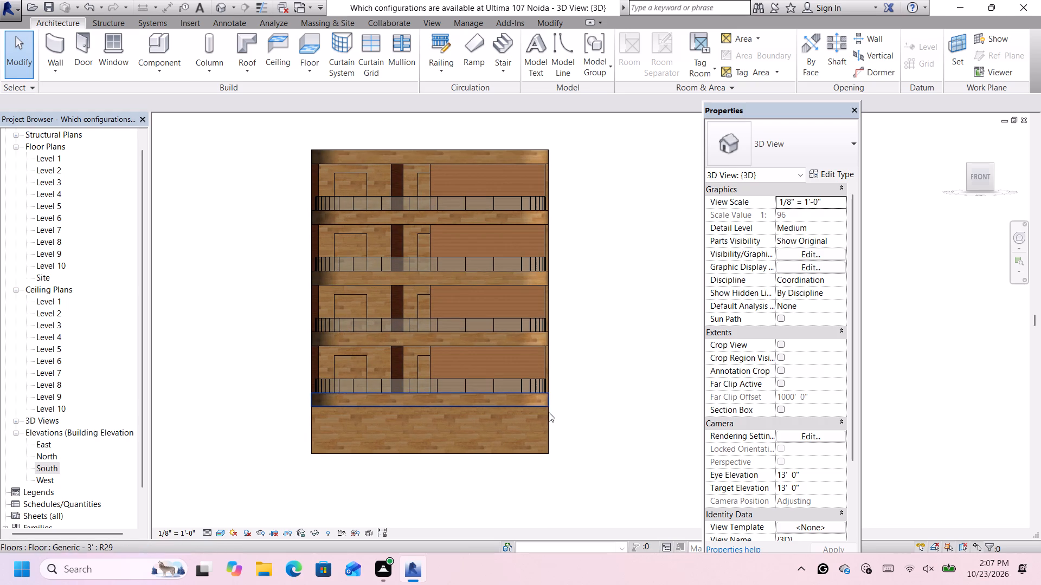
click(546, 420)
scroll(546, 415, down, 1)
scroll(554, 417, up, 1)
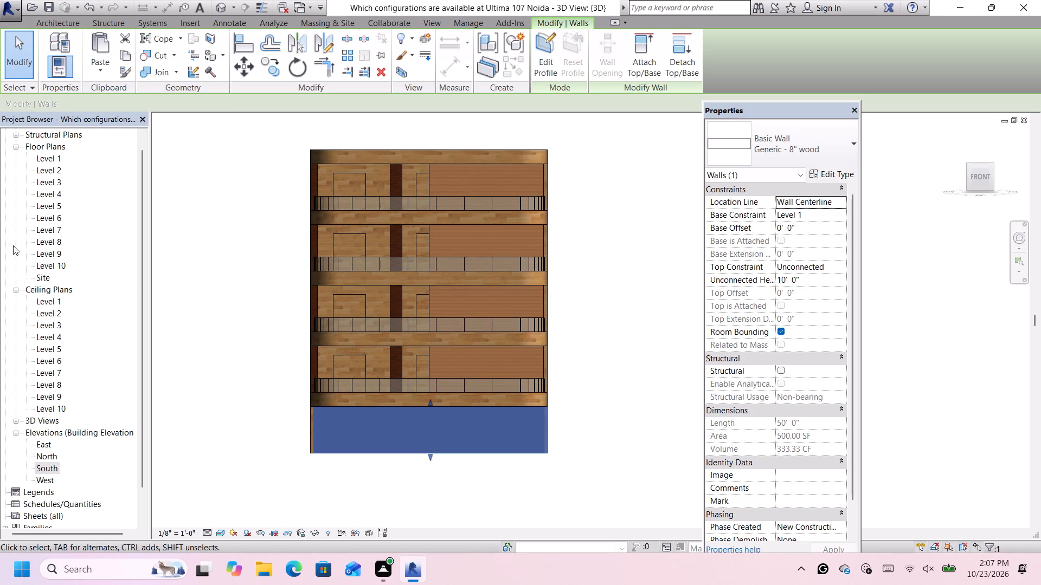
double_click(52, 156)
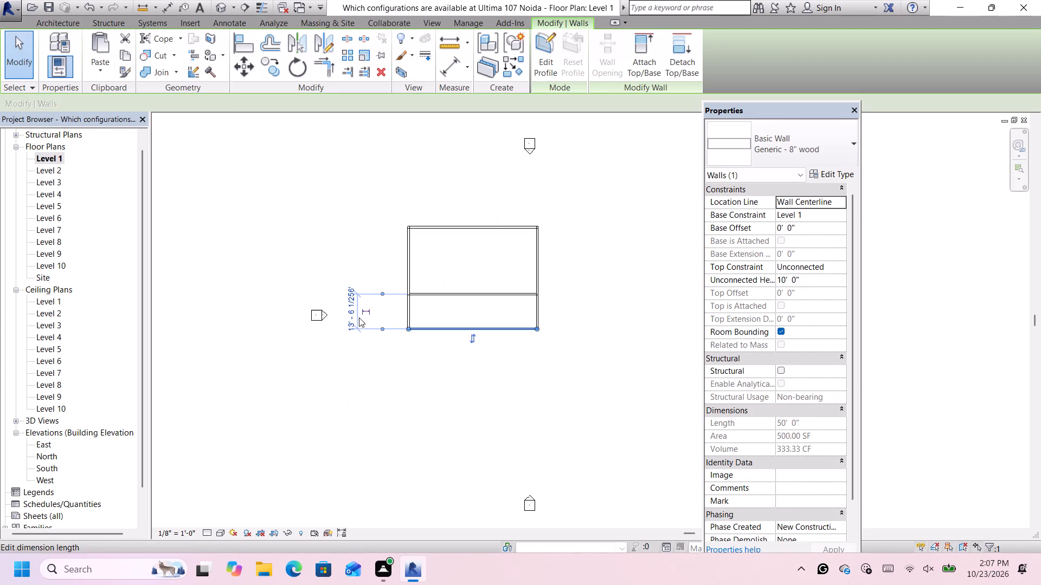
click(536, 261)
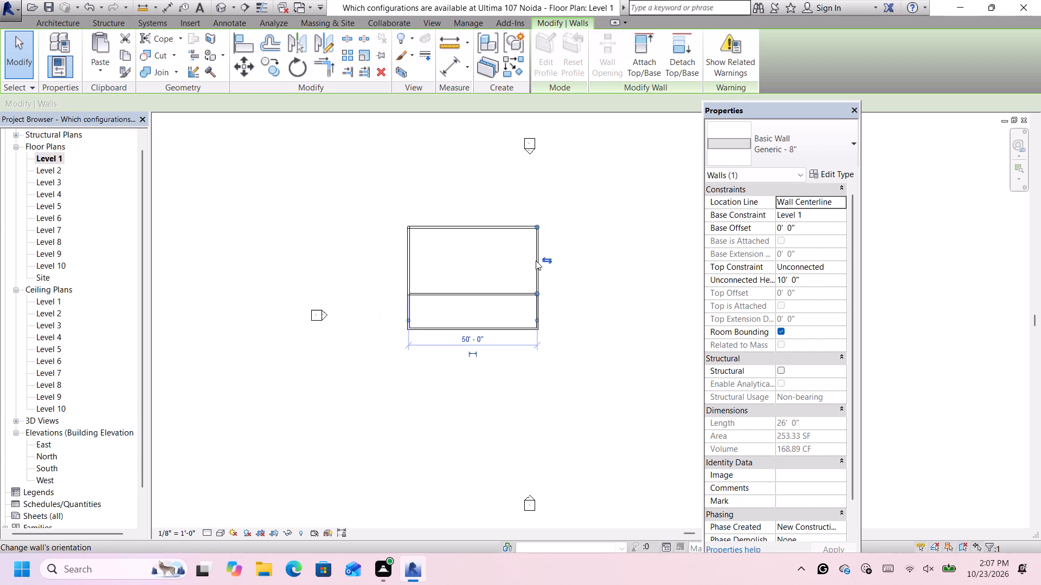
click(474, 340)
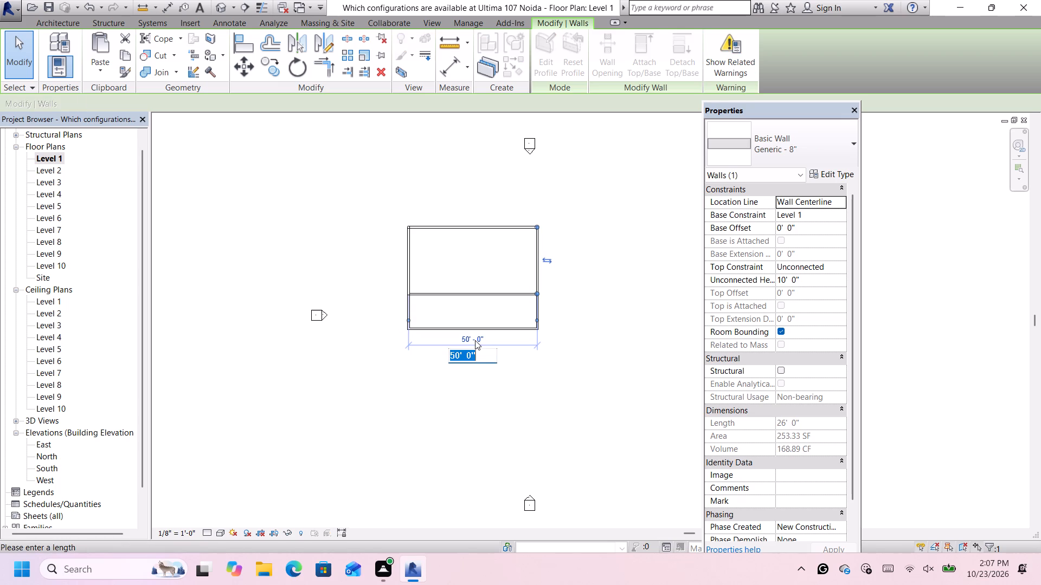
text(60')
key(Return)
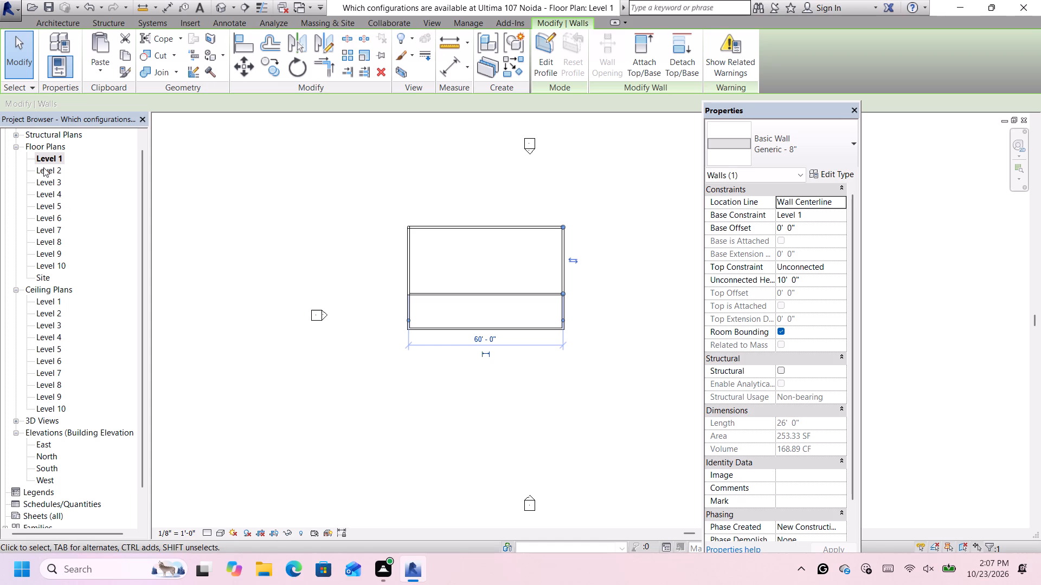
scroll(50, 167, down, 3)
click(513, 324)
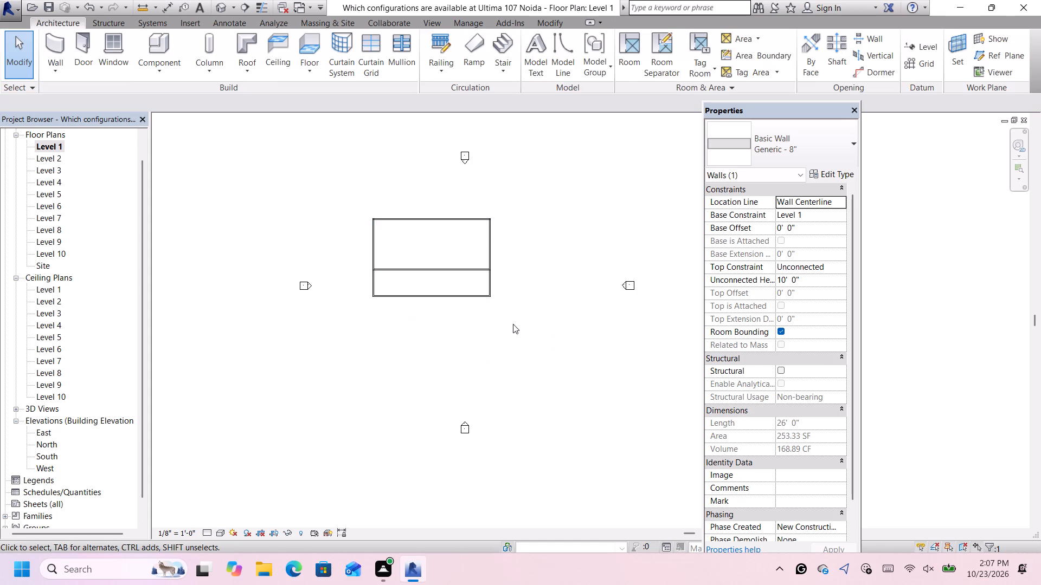
Compare the widened base with the storeys above in 3D, and undo the width change, the three pasted storeys and the storey grouping.
click(219, 3)
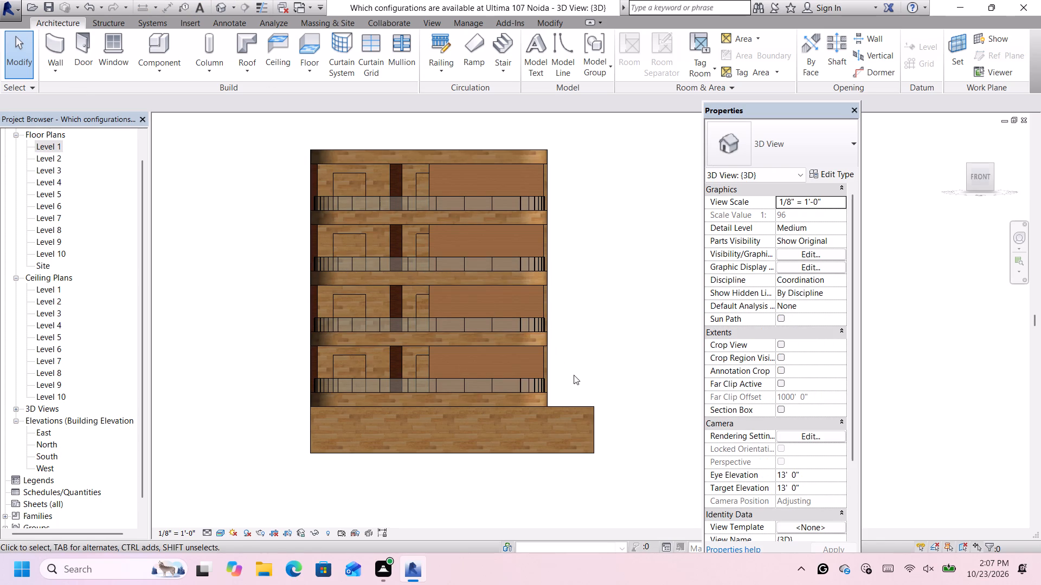
scroll(558, 394, up, 2)
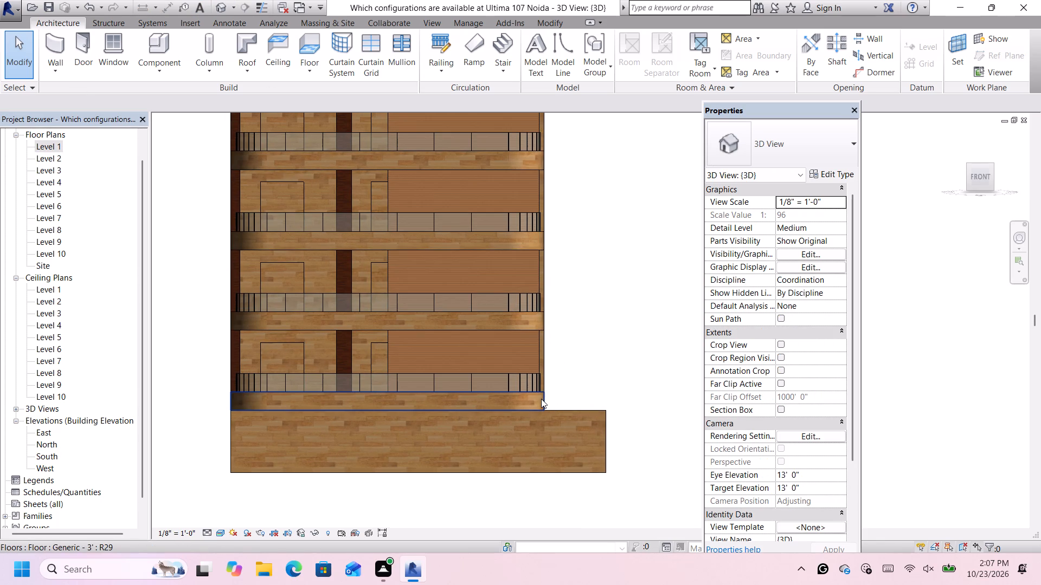
scroll(541, 398, down, 3)
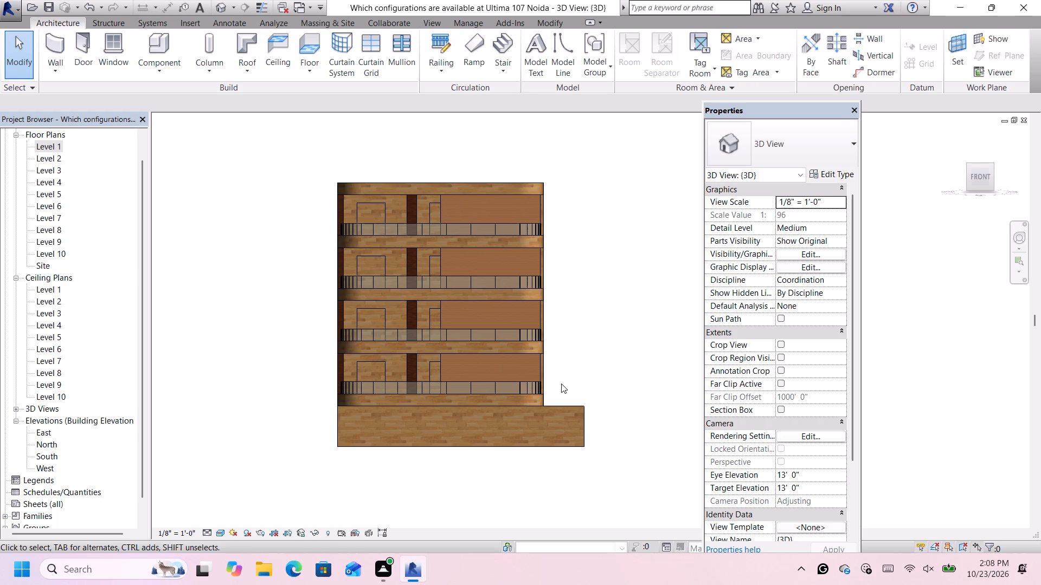
scroll(545, 398, up, 3)
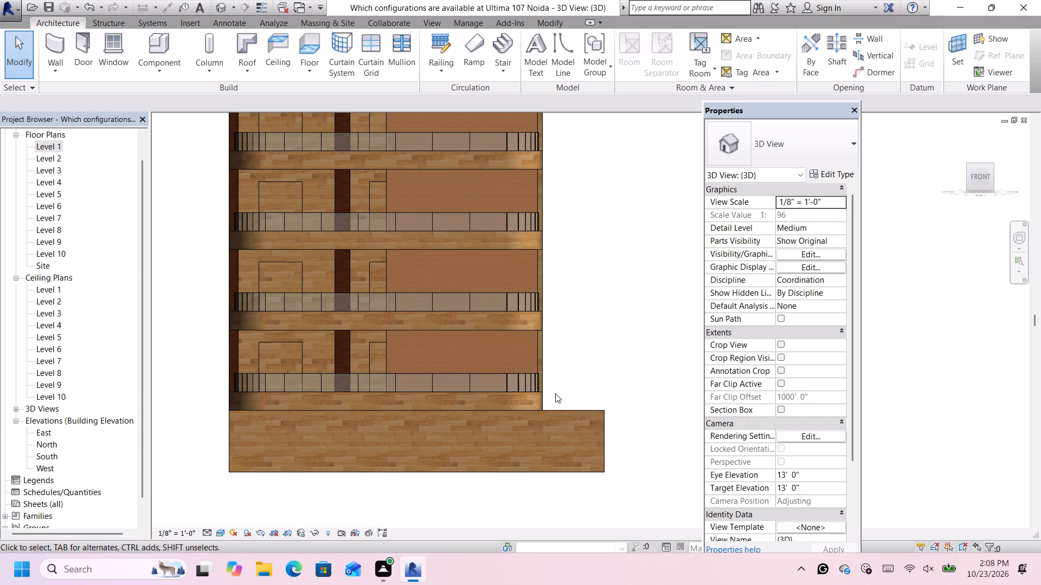
key(ctrl+z)
key(ctrl+z)
key(ctrl+z)
key(ctrl+z)
key(ctrl+z)
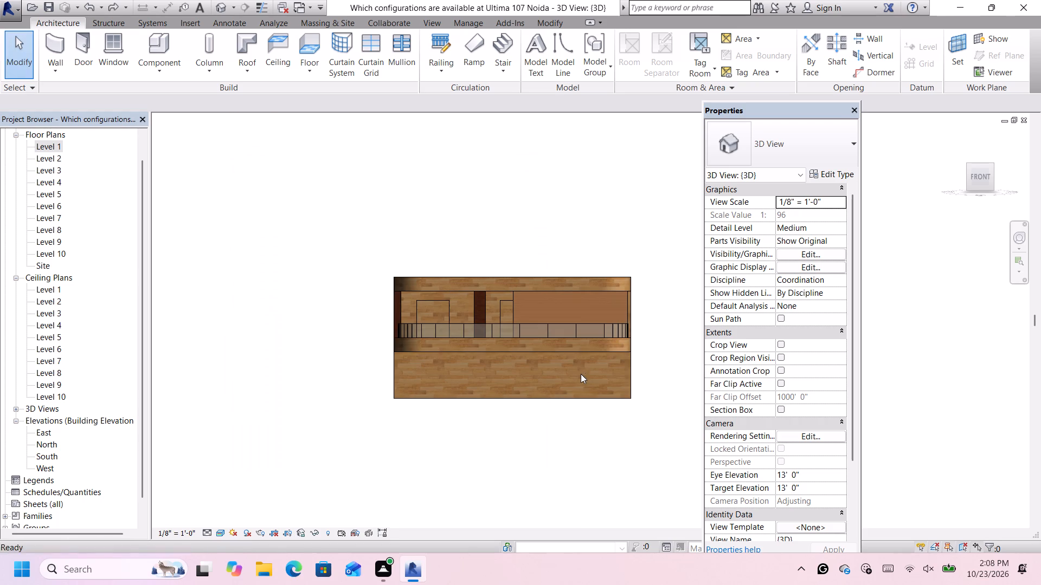
In the Level 1 floor plan, move the east wall so the width between the side walls is 60'.
scroll(613, 315, up, 2)
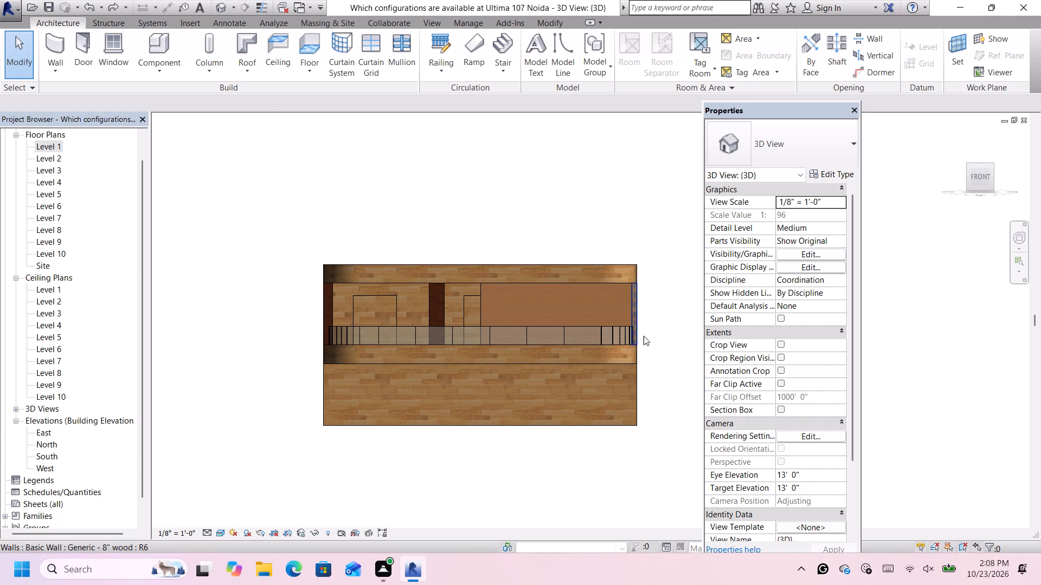
double_click(54, 145)
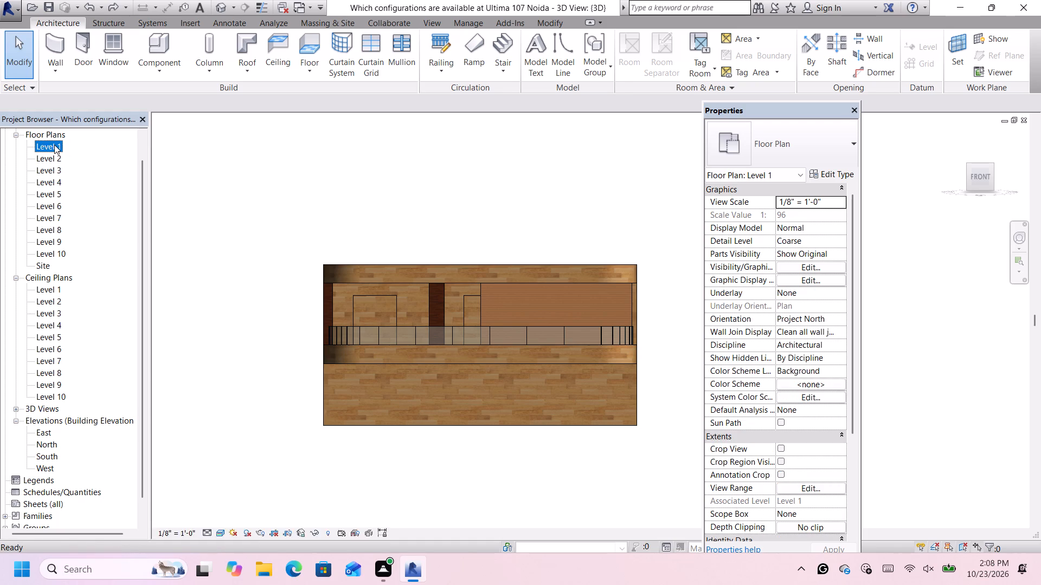
scroll(722, 370, down, 1)
scroll(612, 288, up, 2)
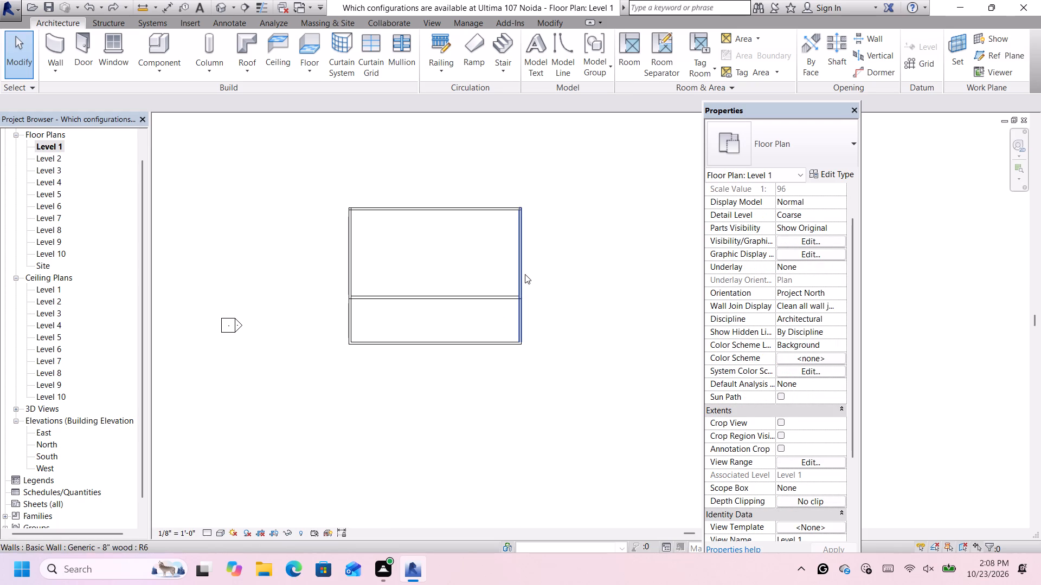
click(524, 274)
click(452, 386)
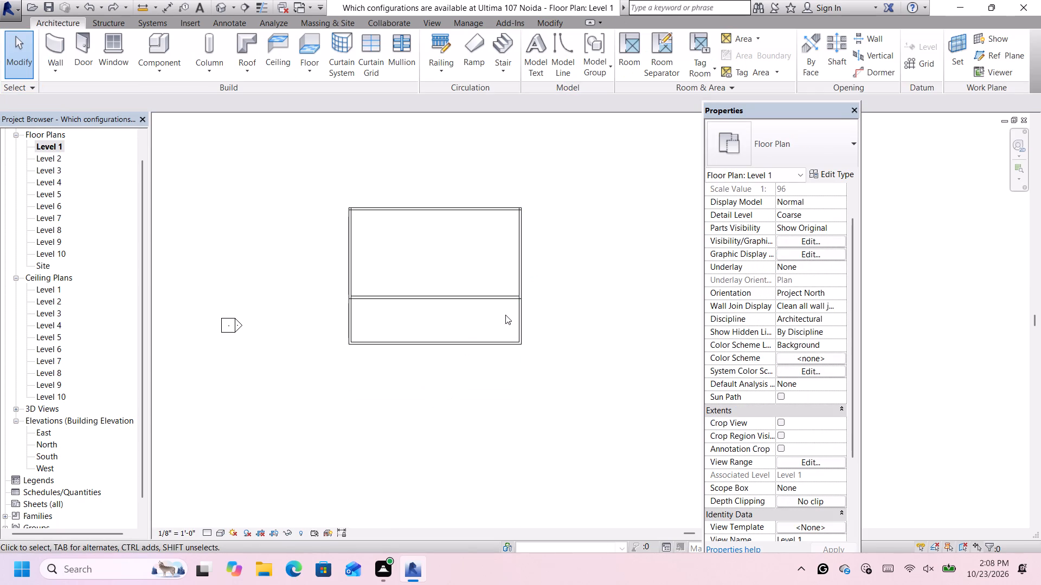
click(519, 278)
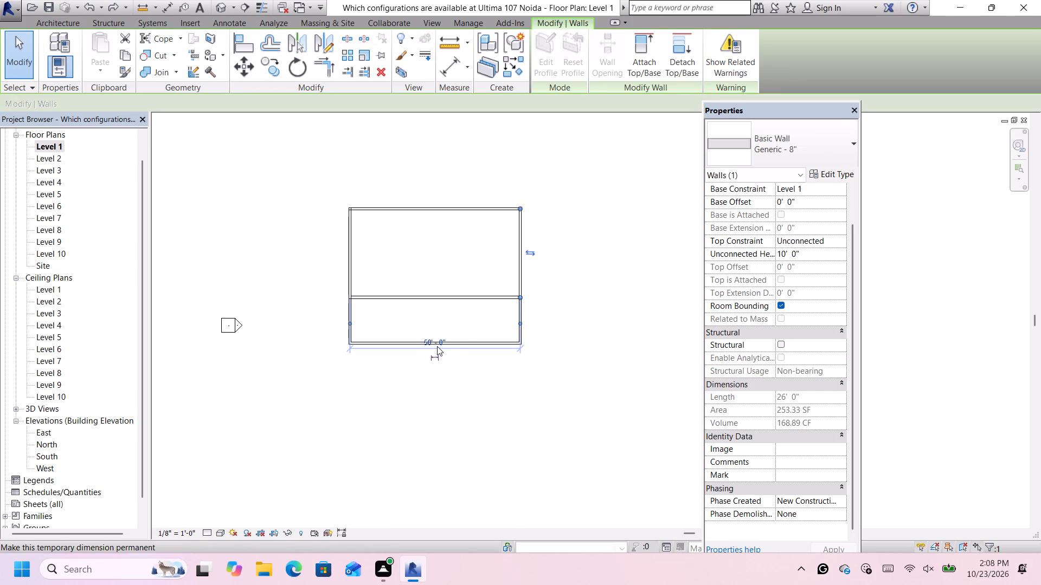
click(437, 344)
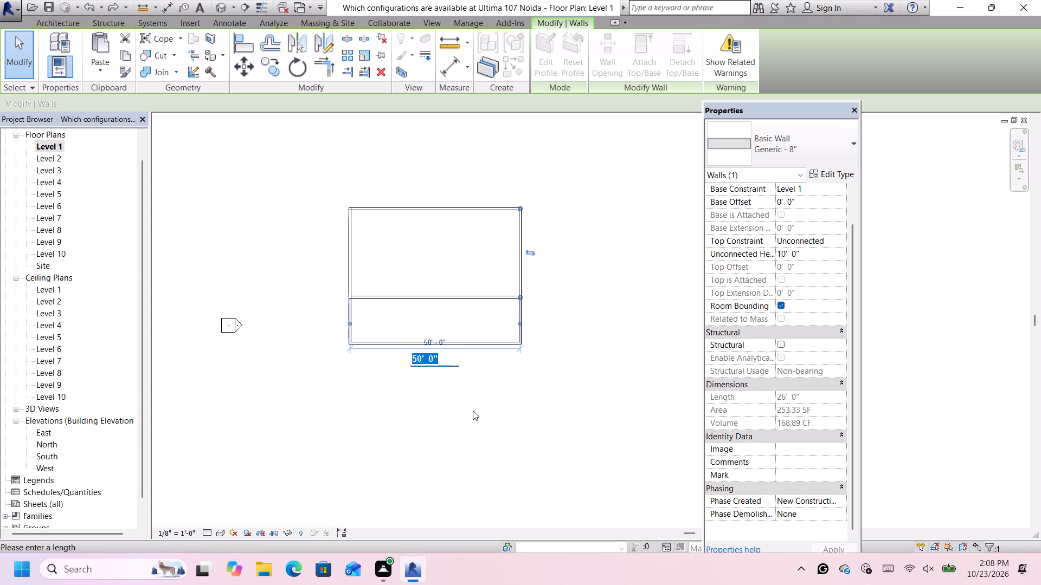
key(6)
key(0)
key(apostrophe)
key(Return)
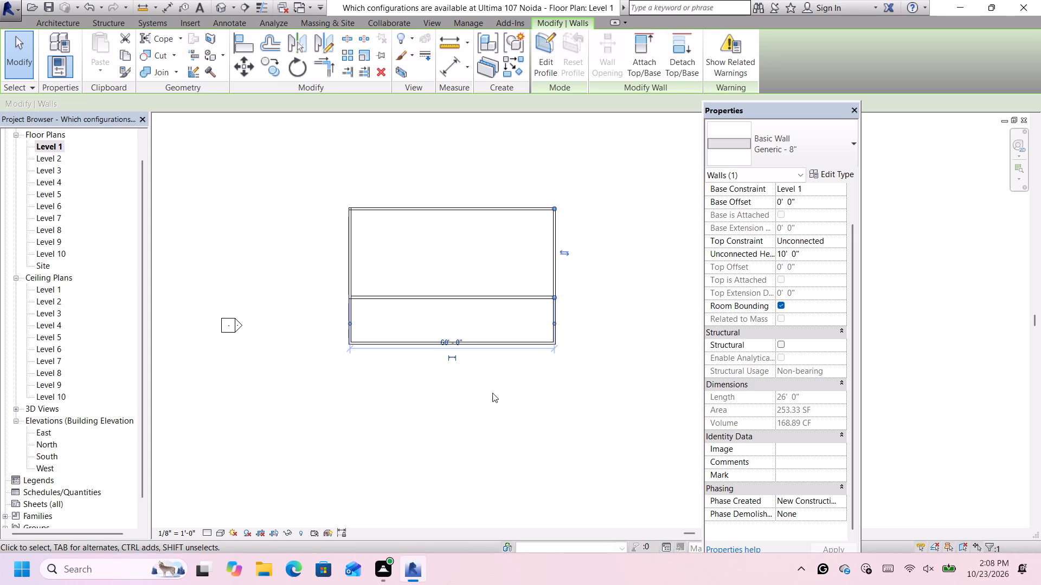
click(564, 380)
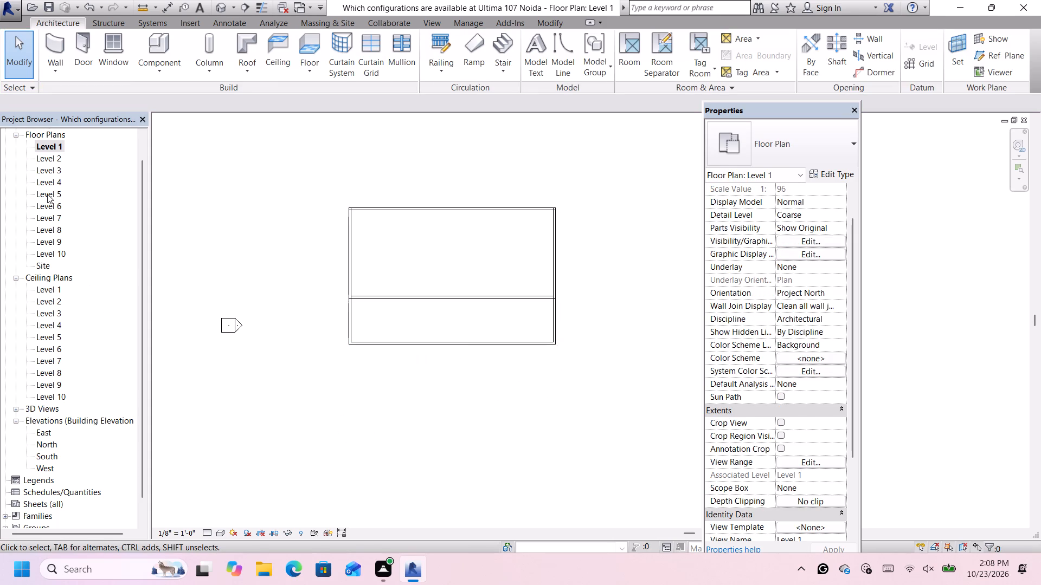
Edit the lower Level 2 slab's boundary in 3D, set its east edge's distance to the widened ground-floor wall to 0, and finish the sketch.
double_click(222, 7)
scroll(578, 248, down, 4)
scroll(583, 268, up, 6)
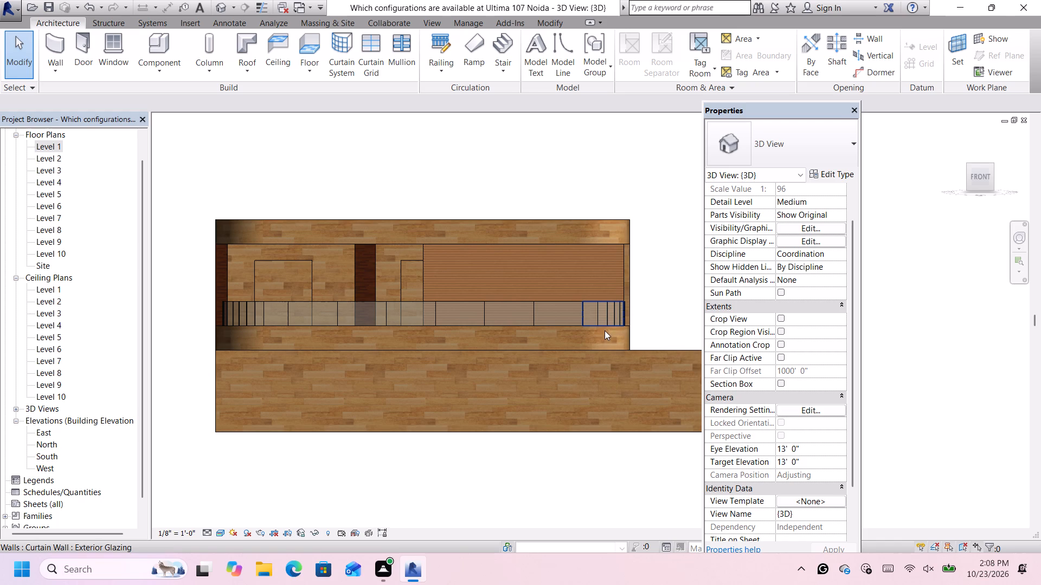
double_click(612, 347)
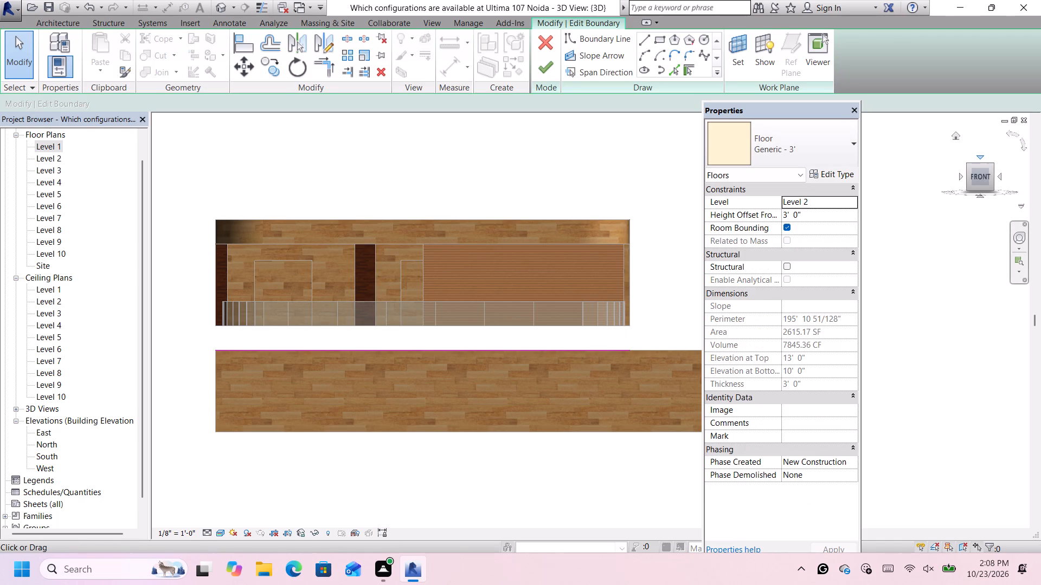
click(978, 167)
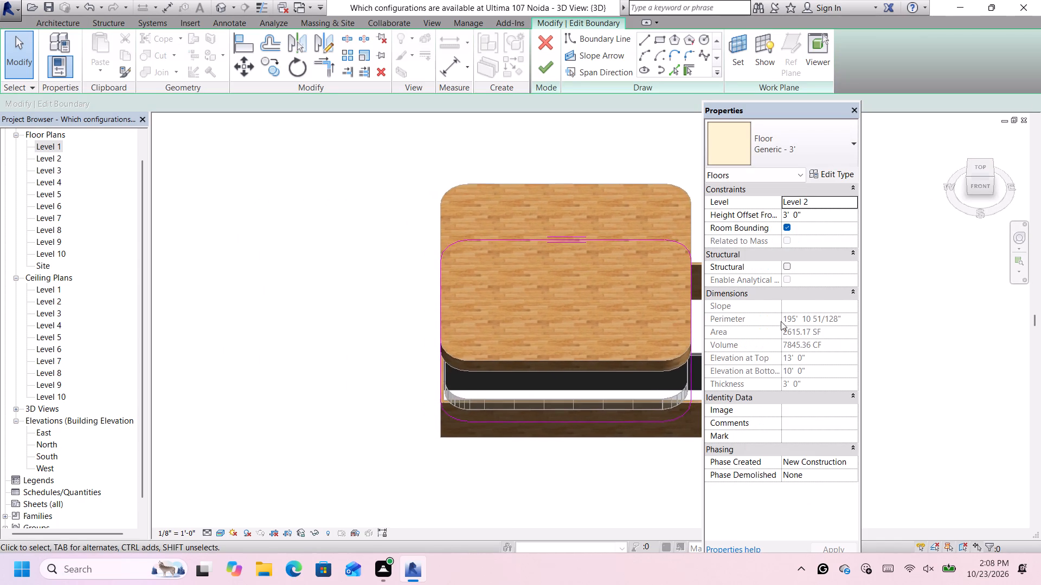
scroll(672, 360, down, 2)
scroll(677, 391, up, 5)
click(691, 372)
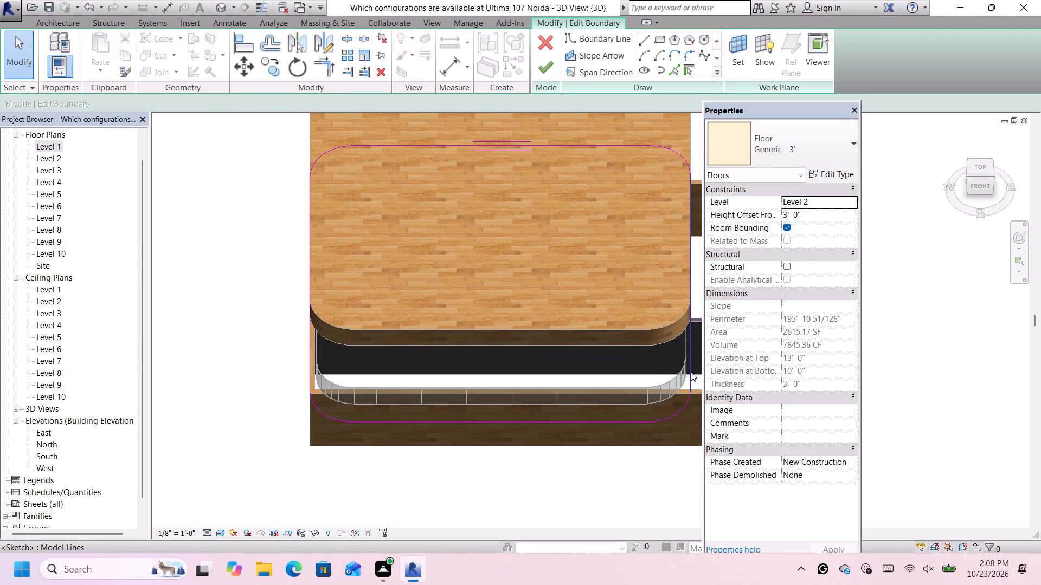
scroll(672, 398, down, 11)
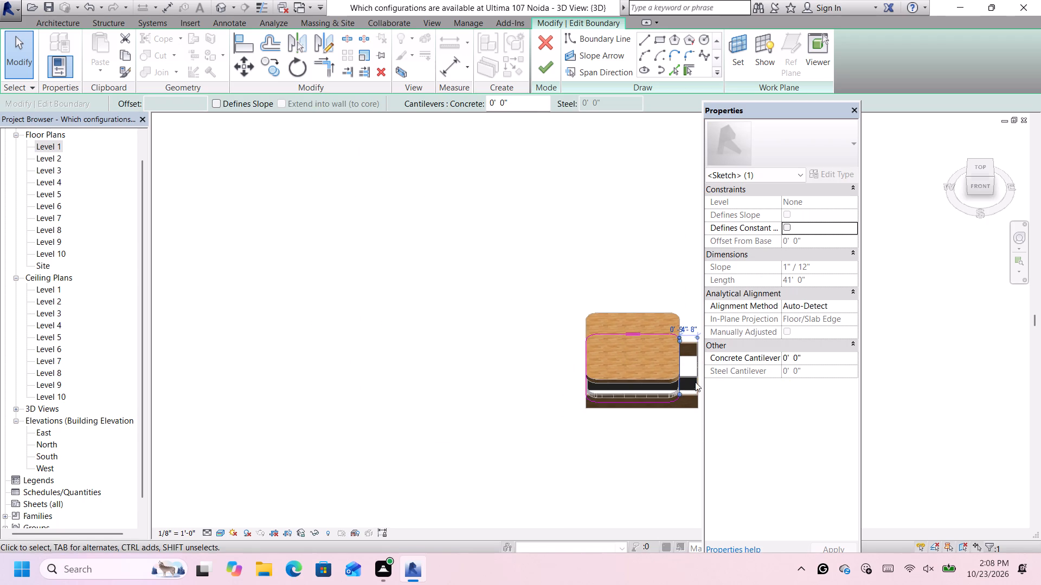
scroll(708, 364, up, 2)
click(690, 333)
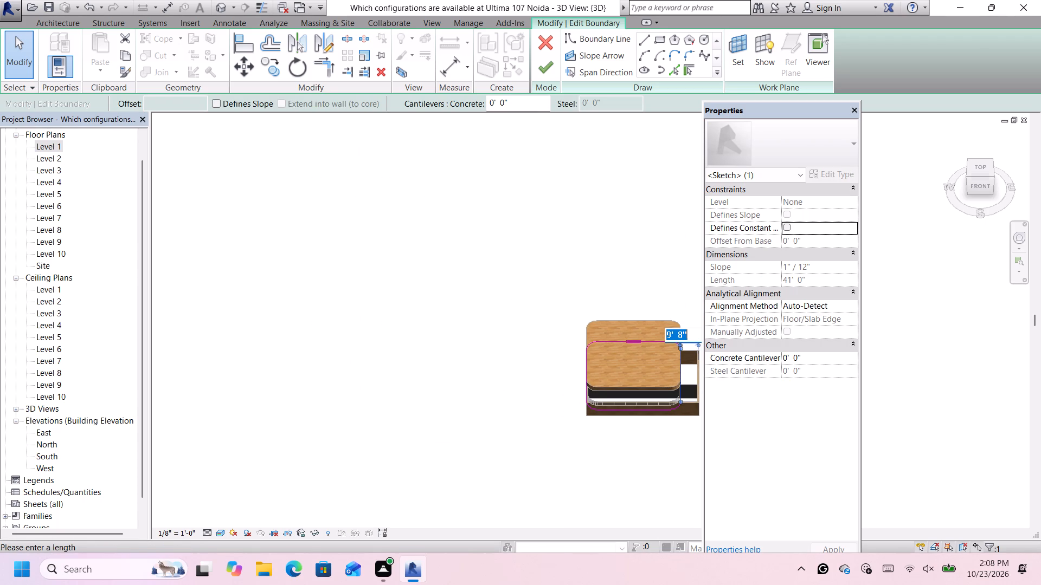
key(0)
key(Return)
scroll(692, 398, down, 1)
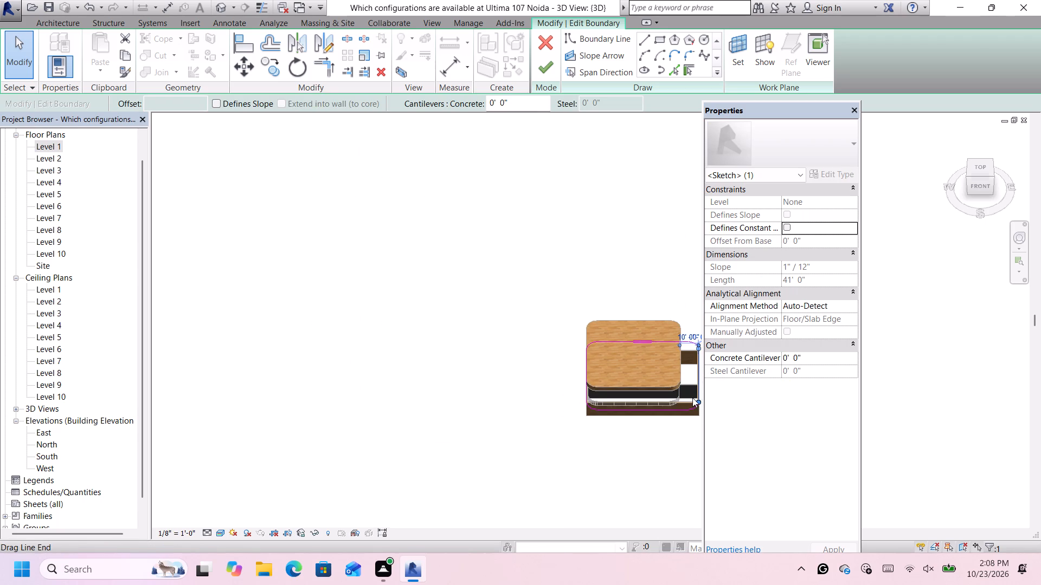
scroll(692, 398, down, 1)
scroll(693, 411, up, 5)
click(687, 444)
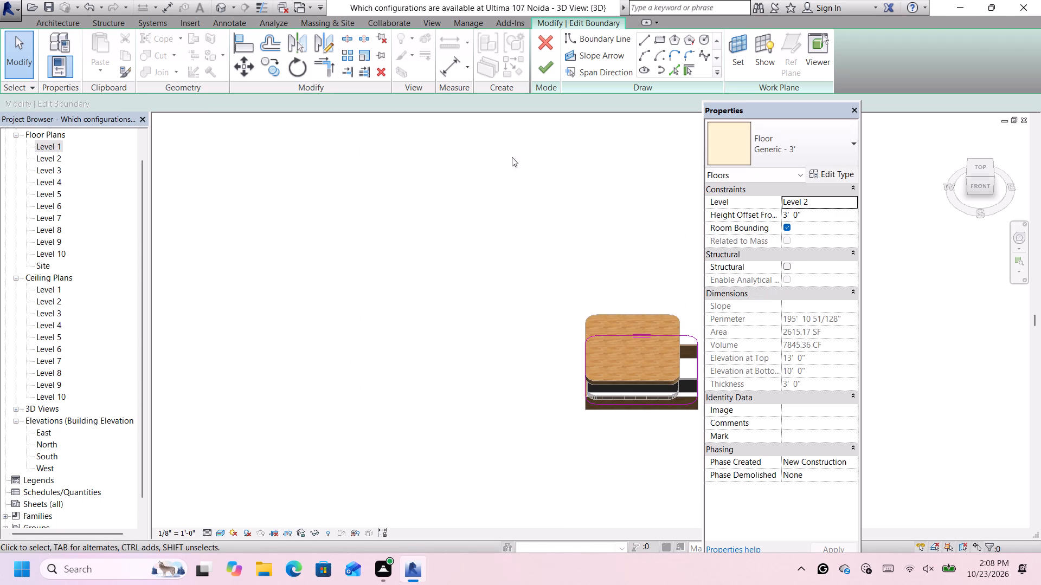
click(546, 64)
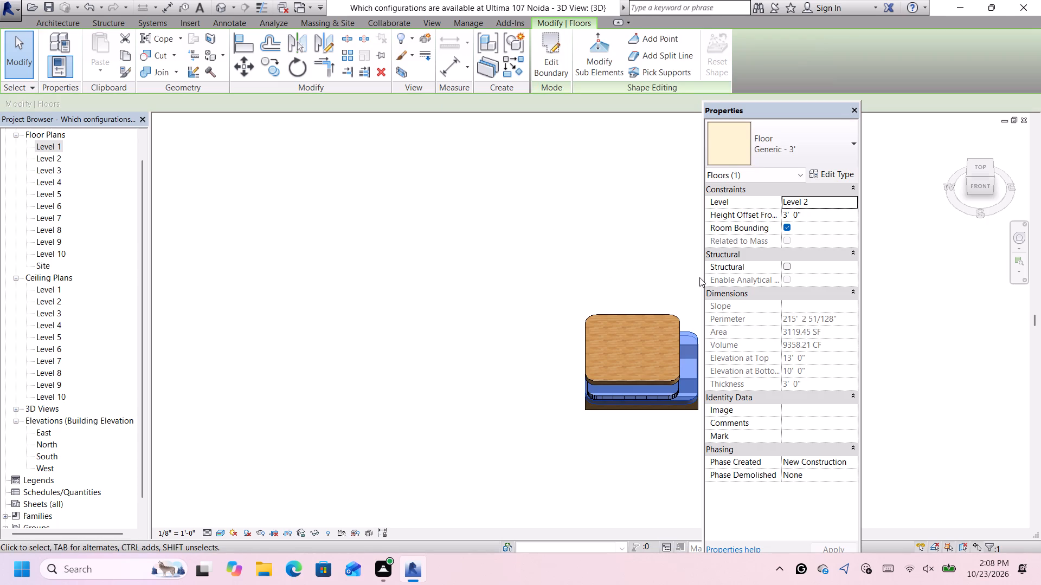
Edit the Level 3 slab's boundary, set its east edge's distance to the widened edge below to 0', and finish the sketch.
scroll(704, 288, down, 2)
click(980, 167)
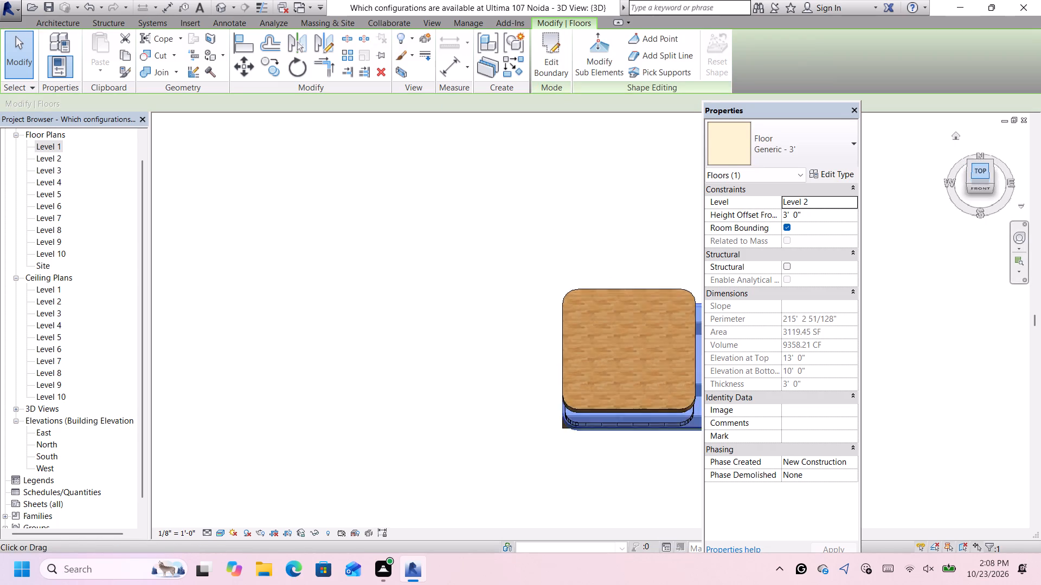
scroll(346, 400, down, 7)
scroll(542, 293, up, 4)
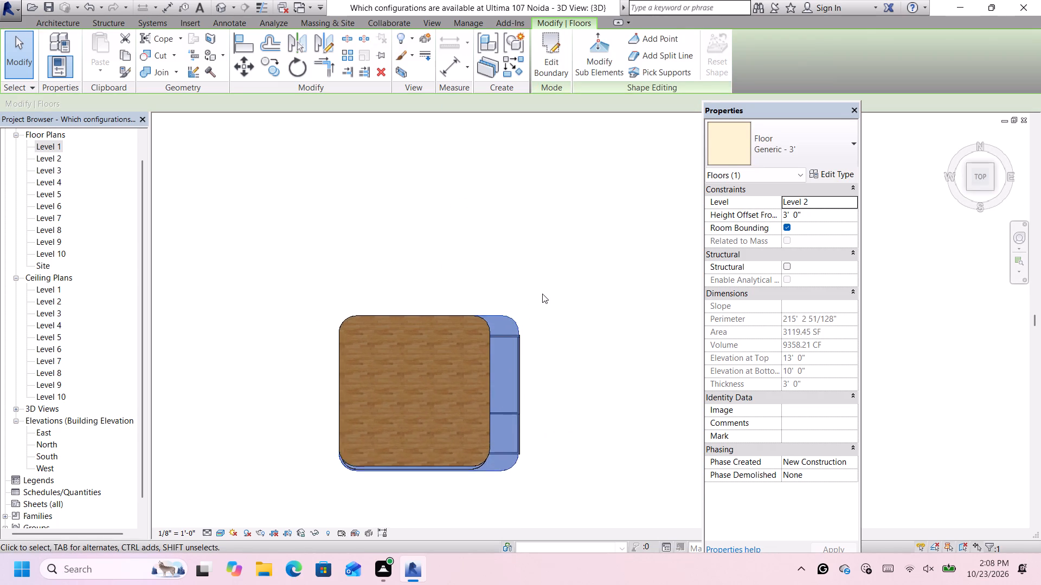
click(542, 367)
click(479, 386)
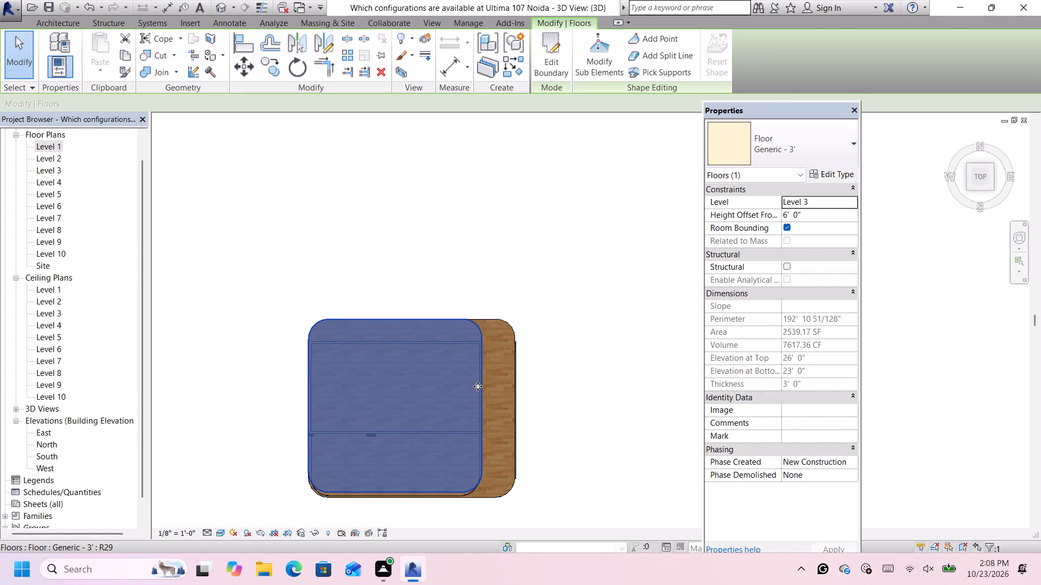
double_click(478, 383)
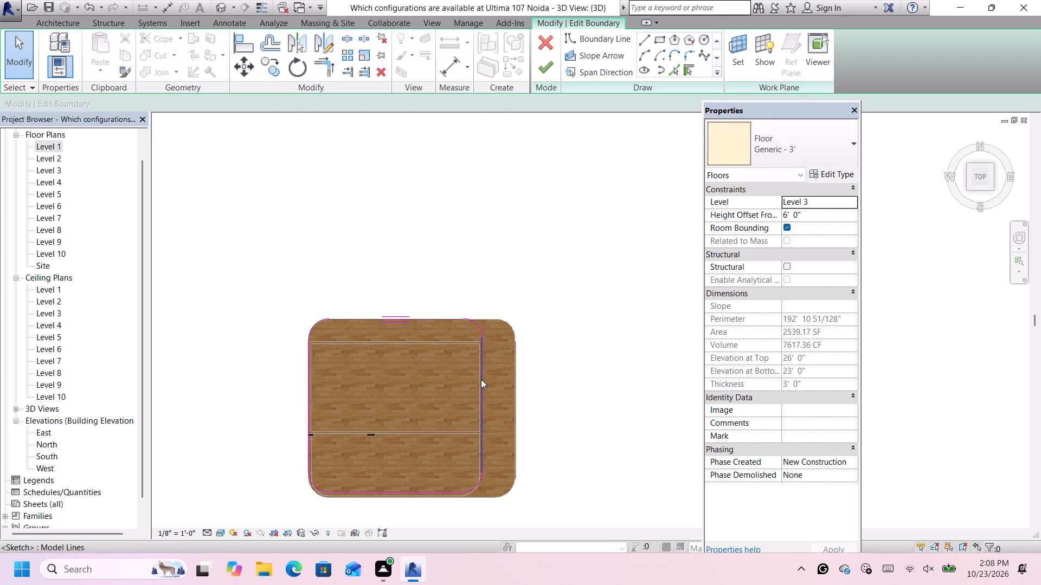
click(481, 379)
click(501, 298)
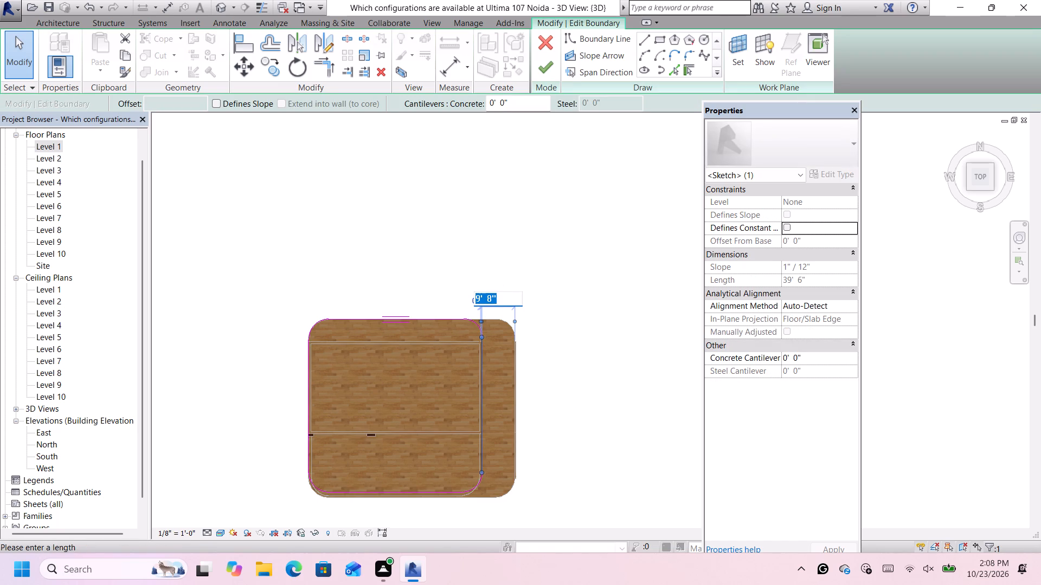
text(0')
key(Return)
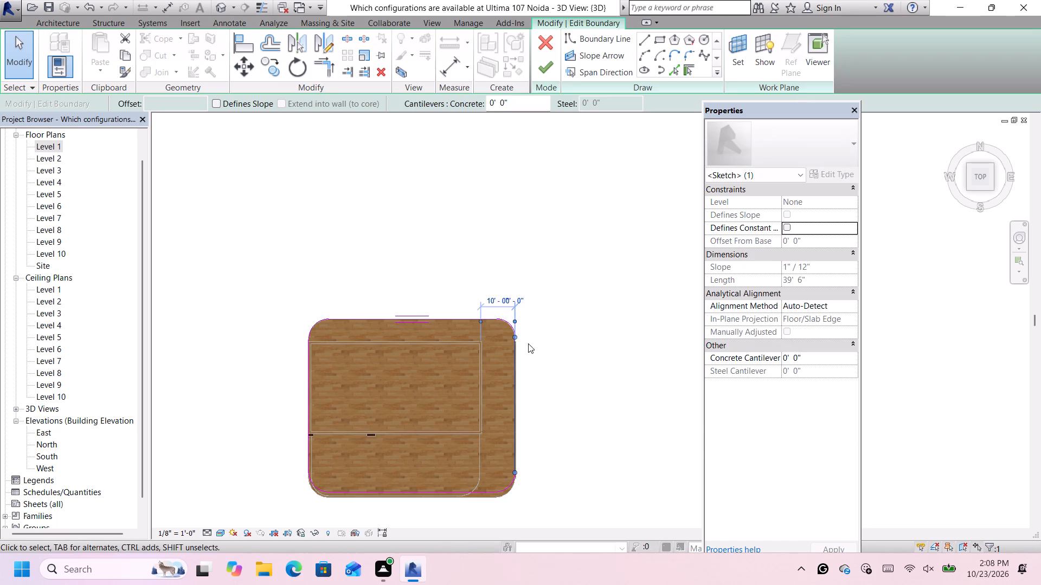
click(538, 364)
click(546, 58)
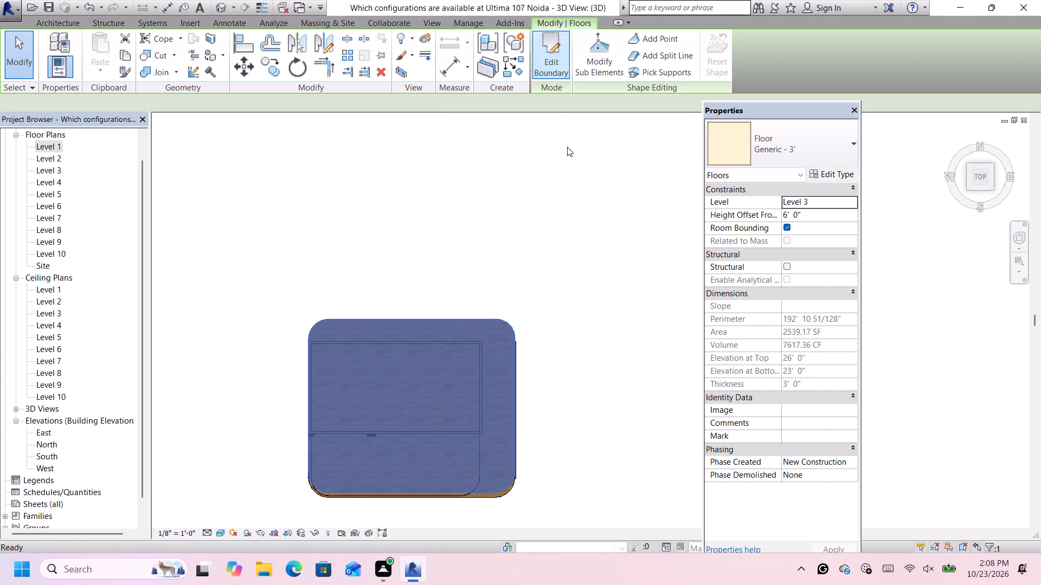
In the Level 2 floor plan, set the east 8" wood wall's distance to the widened east edge to 0.
double_click(47, 158)
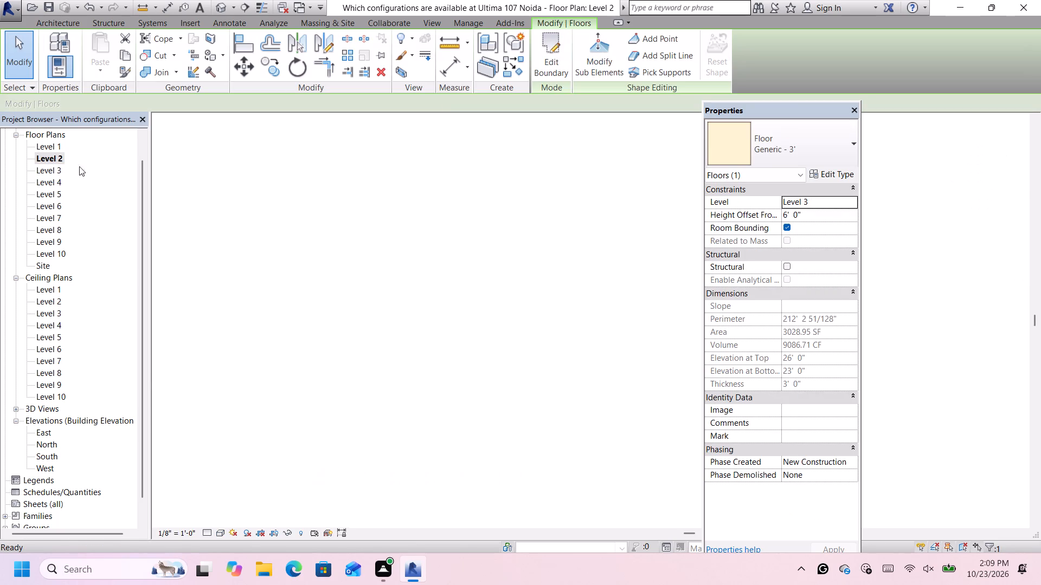
scroll(508, 229, down, 5)
scroll(514, 197, up, 4)
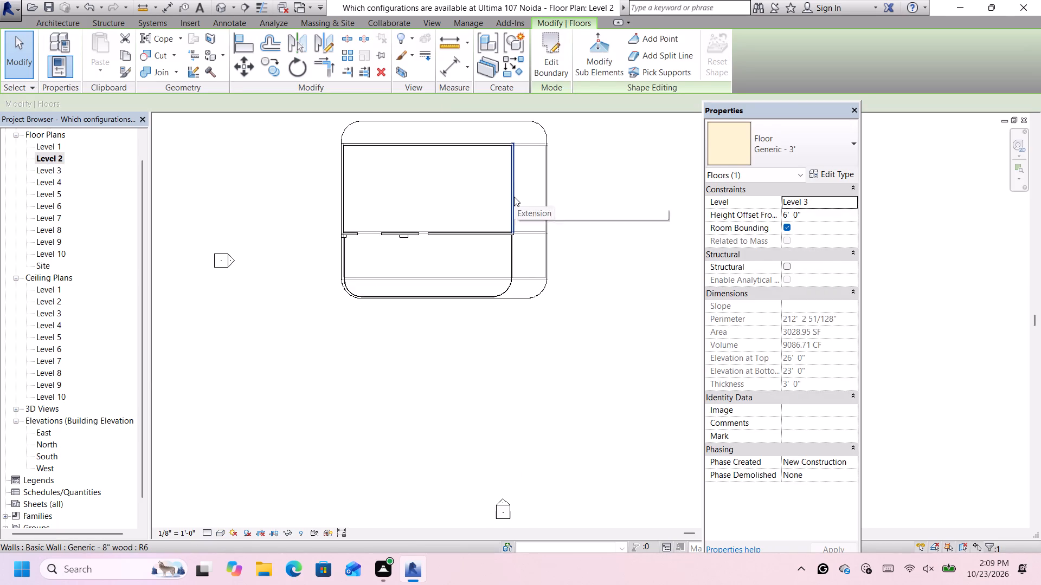
click(514, 197)
scroll(514, 198, up, 2)
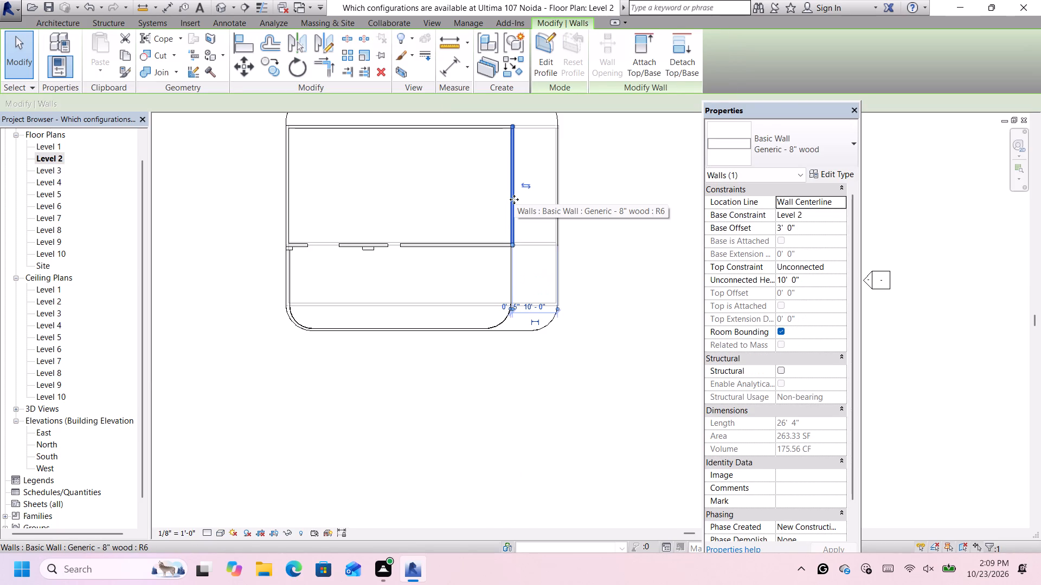
scroll(514, 200, down, 2)
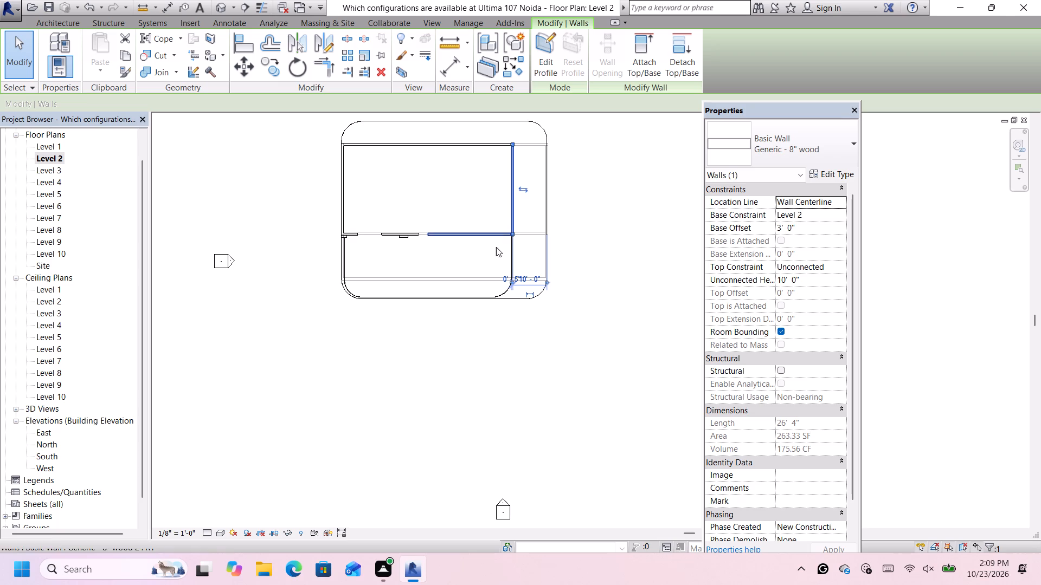
click(526, 278)
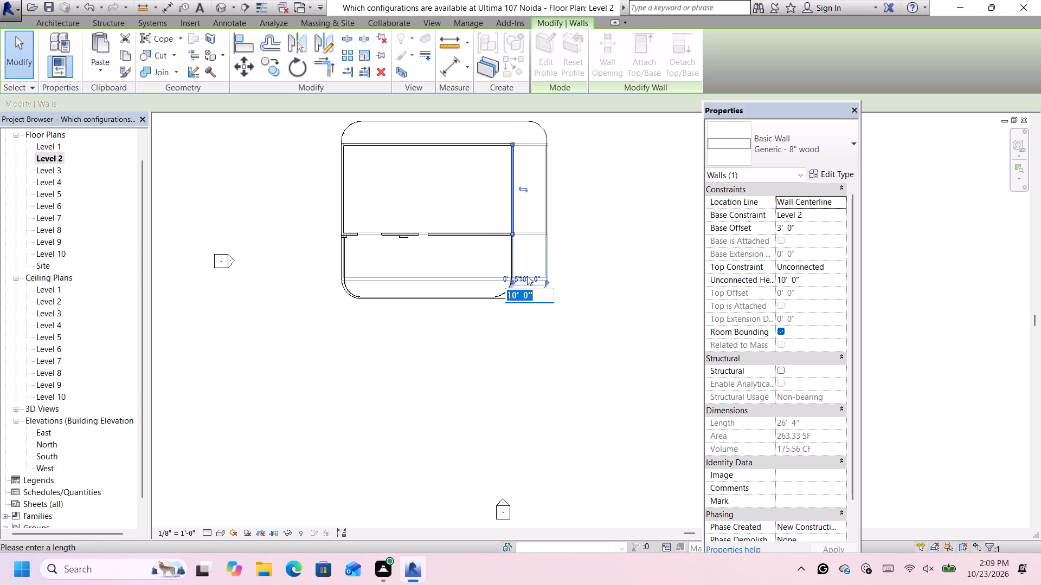
key(0)
key(Return)
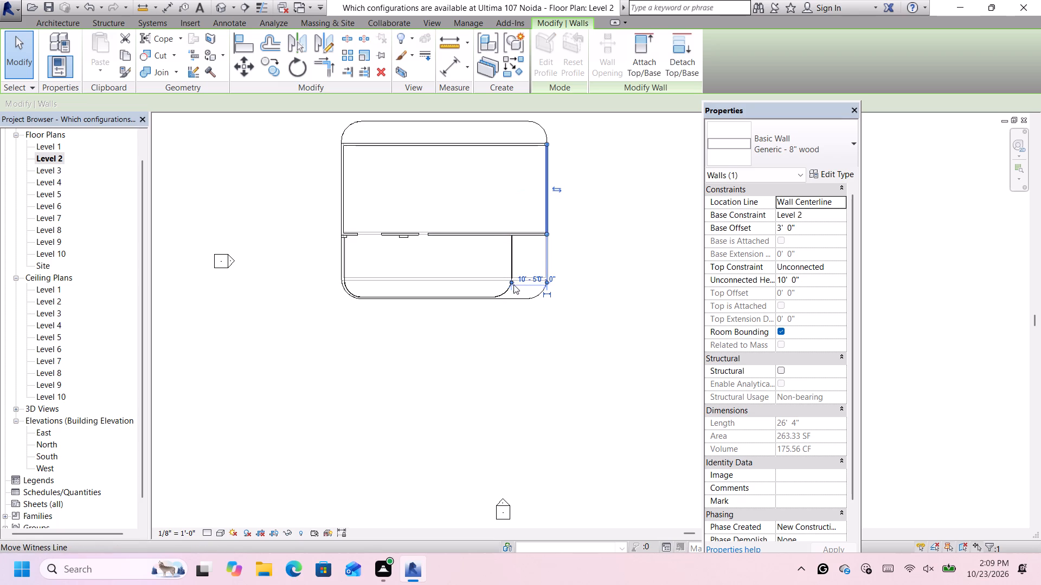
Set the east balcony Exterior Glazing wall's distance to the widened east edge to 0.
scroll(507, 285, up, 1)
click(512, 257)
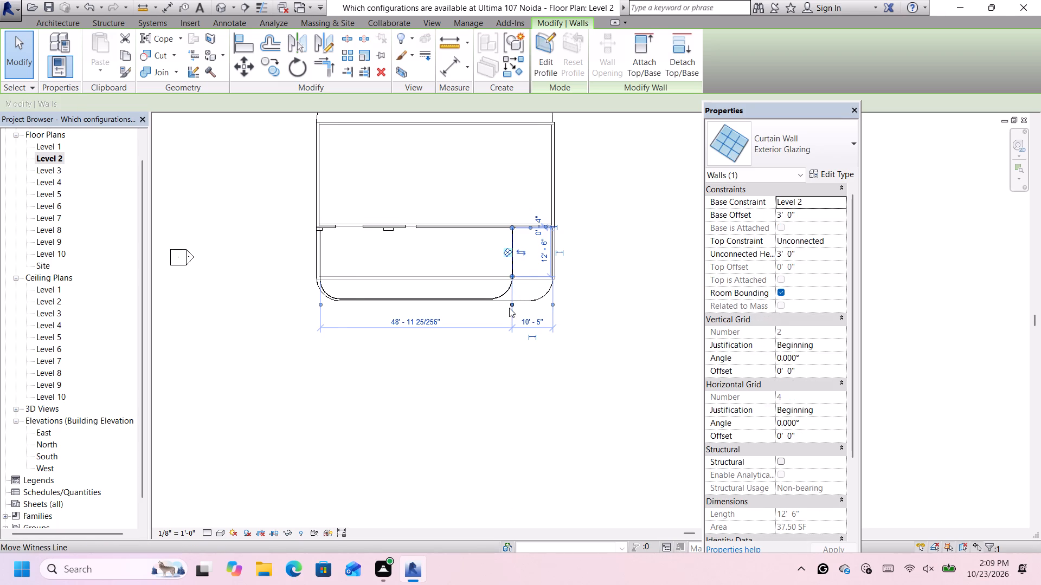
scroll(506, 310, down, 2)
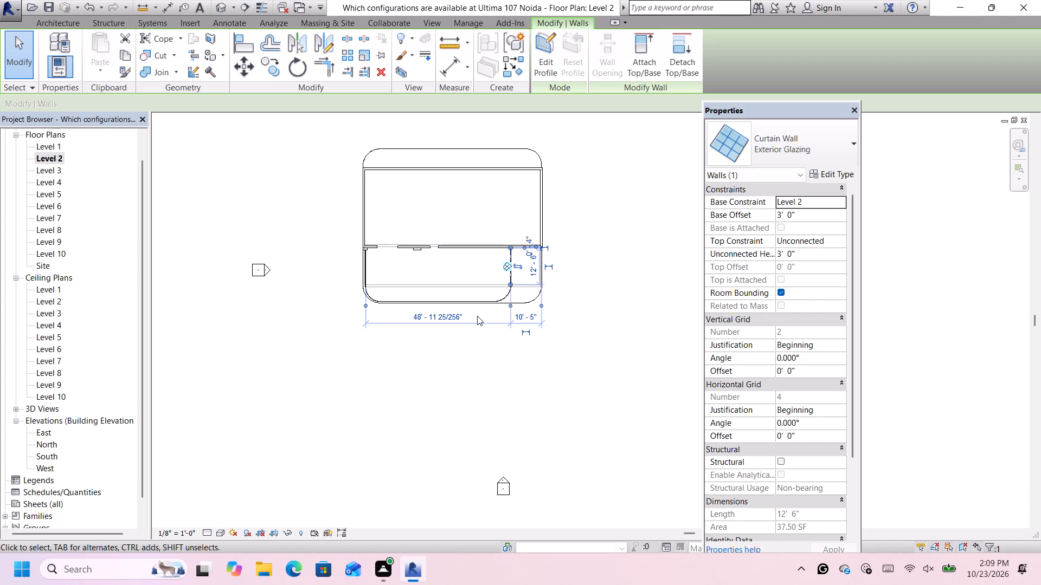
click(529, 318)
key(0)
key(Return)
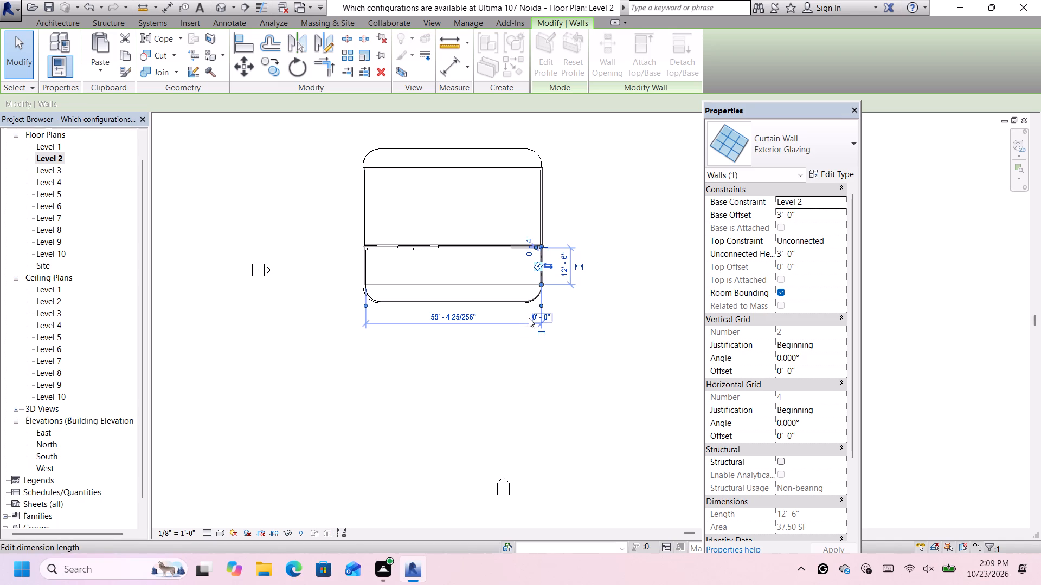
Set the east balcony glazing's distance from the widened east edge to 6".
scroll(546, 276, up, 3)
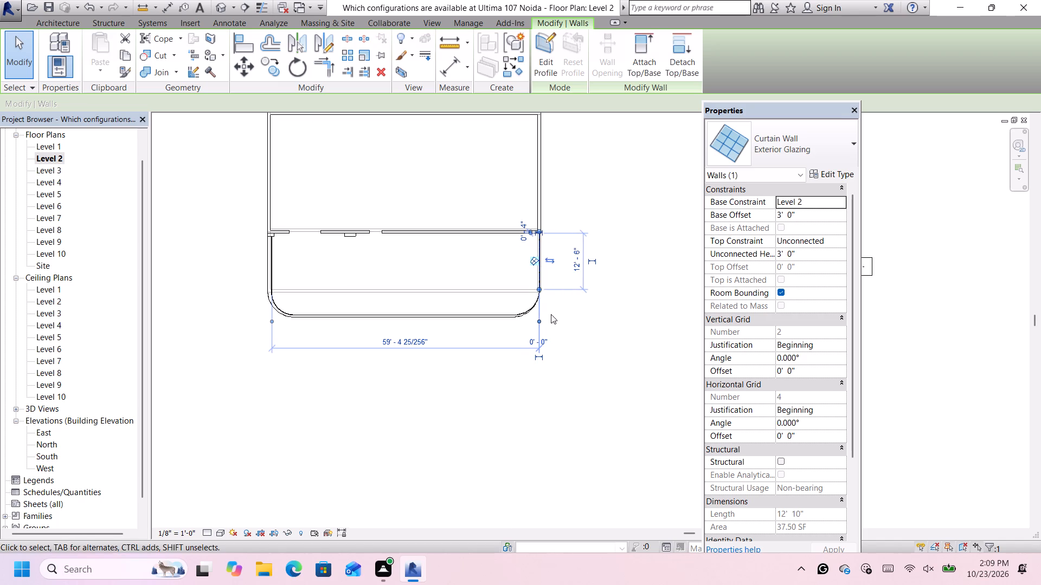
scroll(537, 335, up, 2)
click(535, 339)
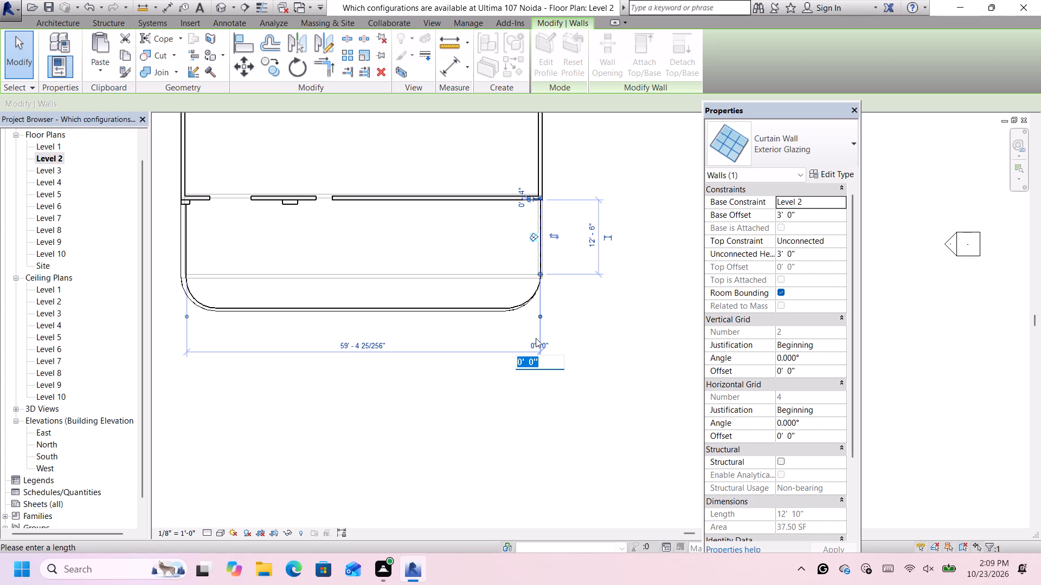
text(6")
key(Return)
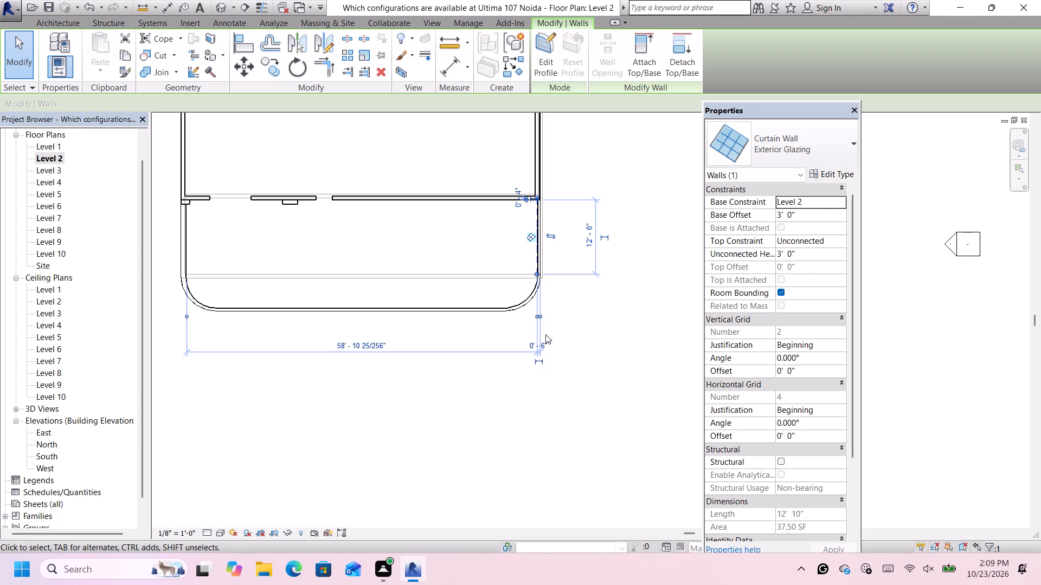
Examine how the east balcony glazing and its curved southeast corner sit against the slab edge in the Level 2 plan.
scroll(544, 340, down, 1)
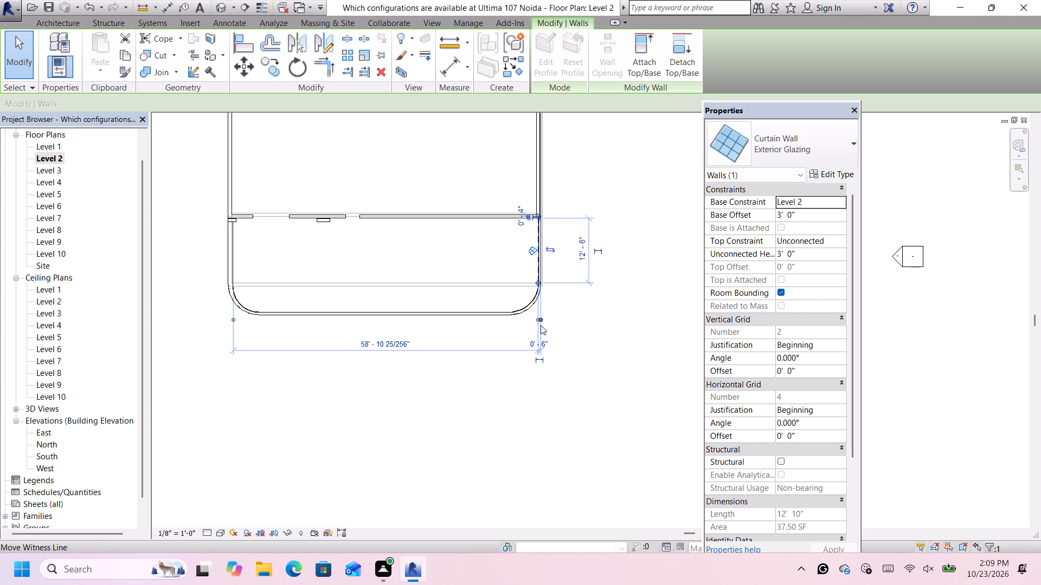
scroll(536, 313, down, 1)
scroll(547, 321, up, 5)
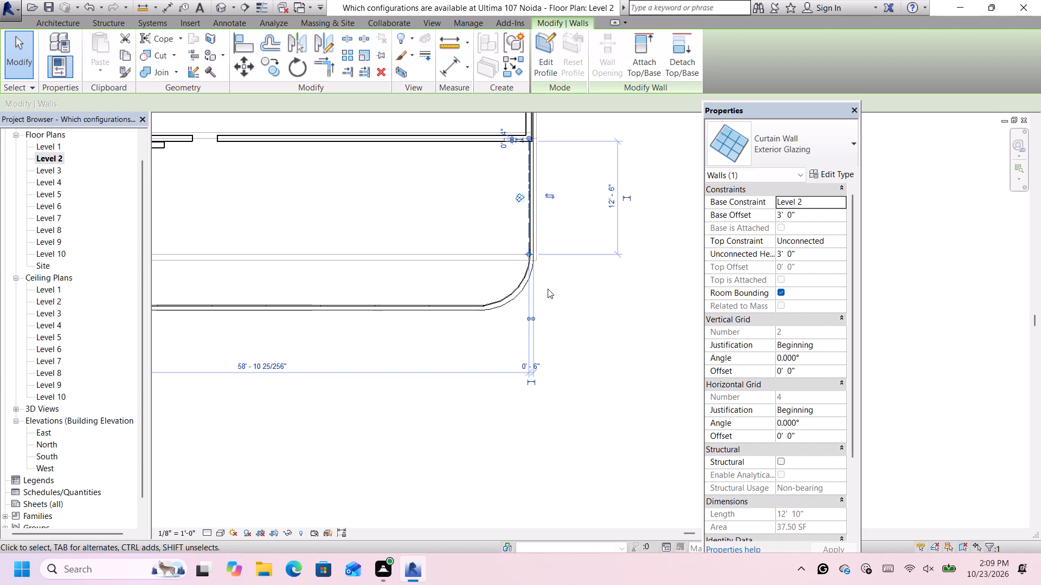
click(549, 290)
scroll(549, 292, down, 5)
scroll(551, 251, up, 2)
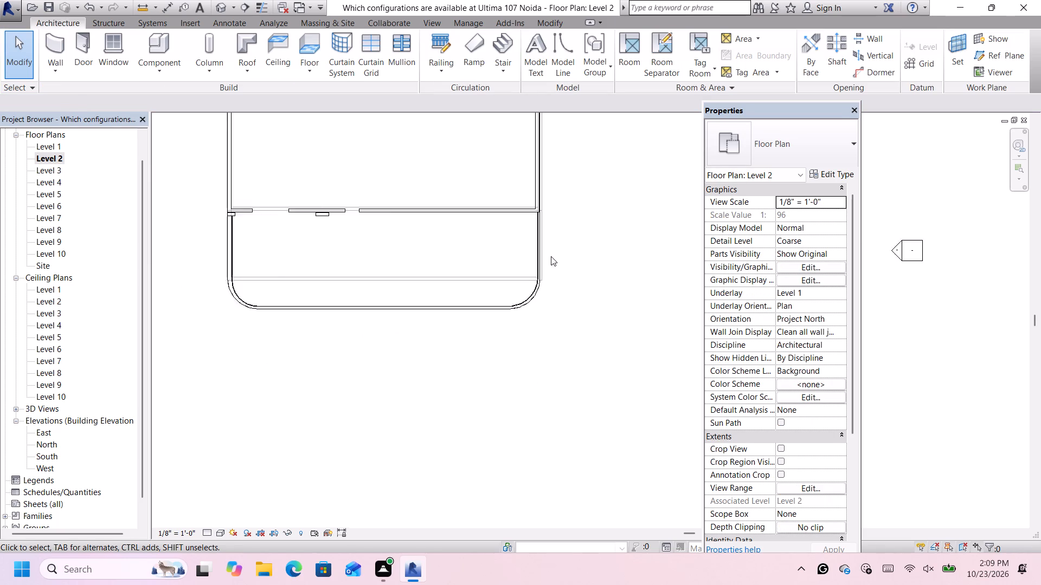
scroll(551, 256, up, 4)
click(531, 272)
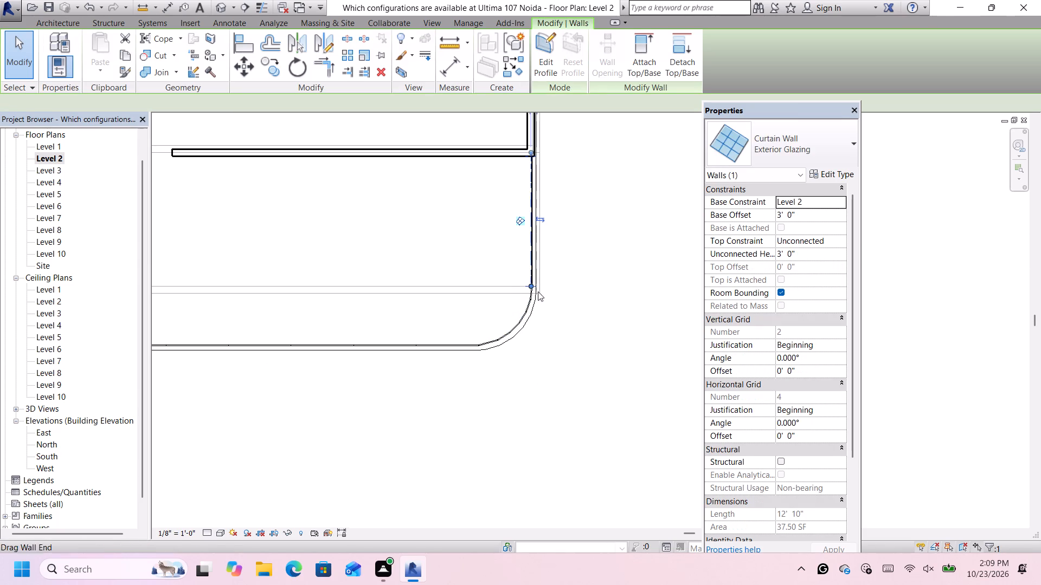
scroll(545, 306, up, 3)
scroll(544, 303, down, 4)
scroll(547, 313, up, 1)
click(549, 321)
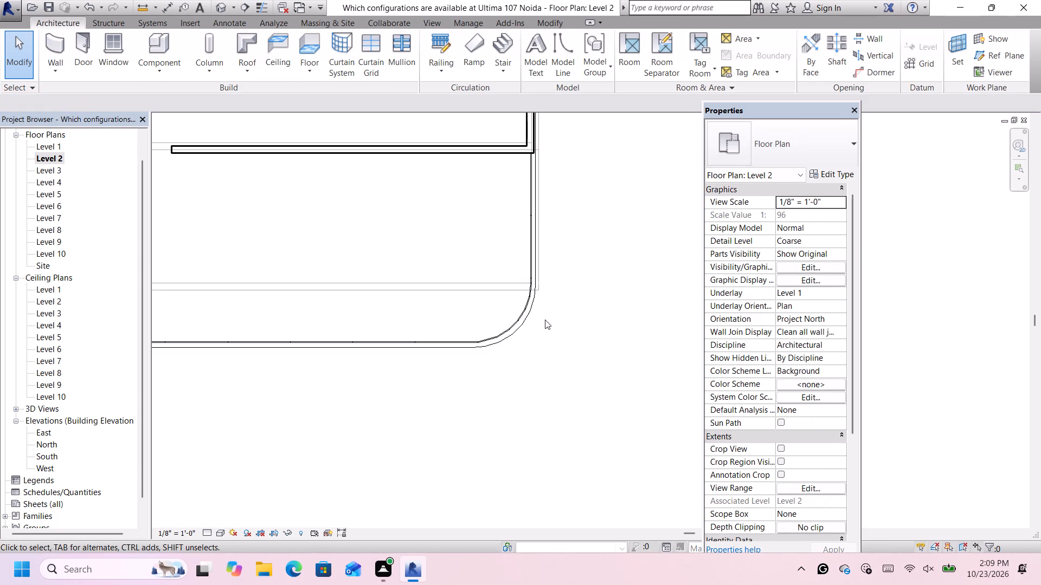
click(532, 296)
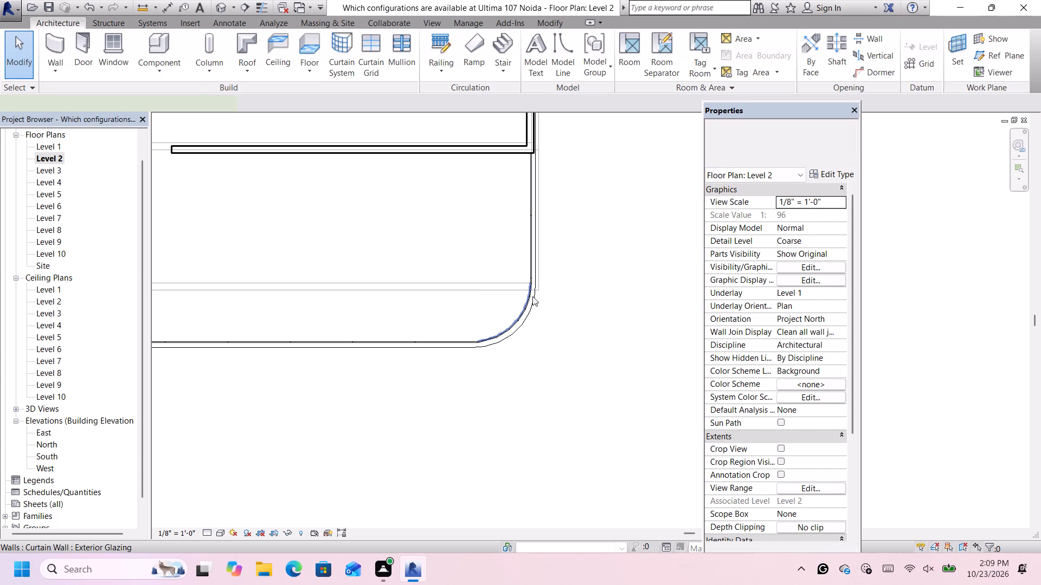
scroll(548, 315, down, 3)
click(556, 309)
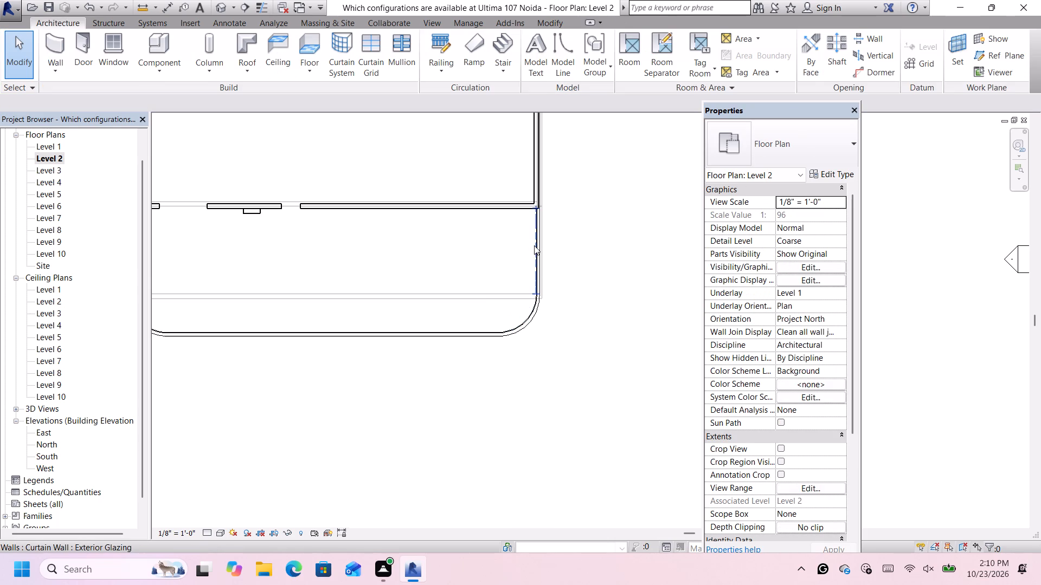
Set the east balcony glazing's distance from the widened east edge to 8".
click(534, 245)
click(536, 338)
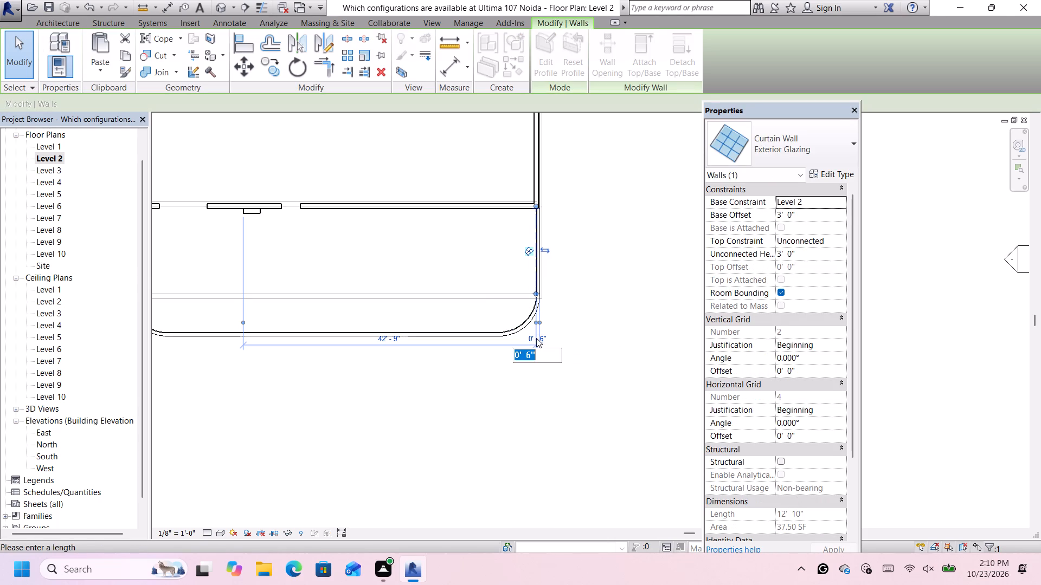
text(8")
key(Return)
scroll(551, 312, down, 4)
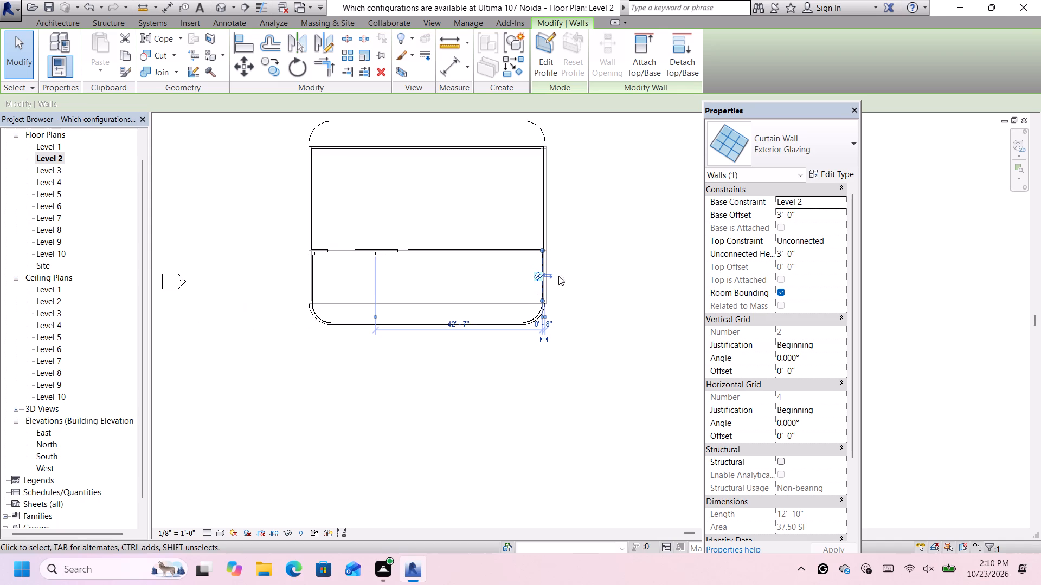
scroll(548, 232, up, 5)
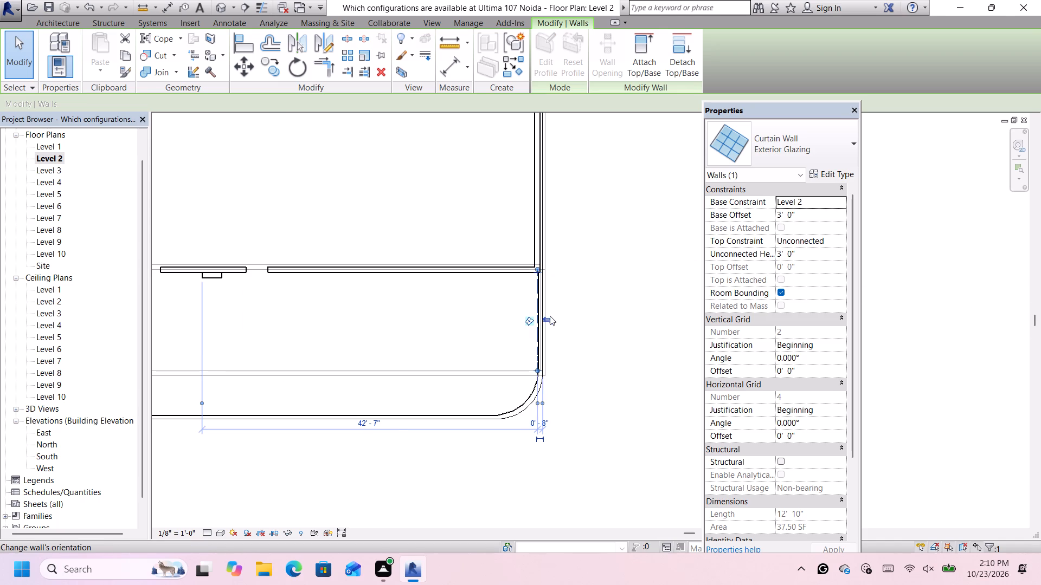
scroll(549, 322, down, 5)
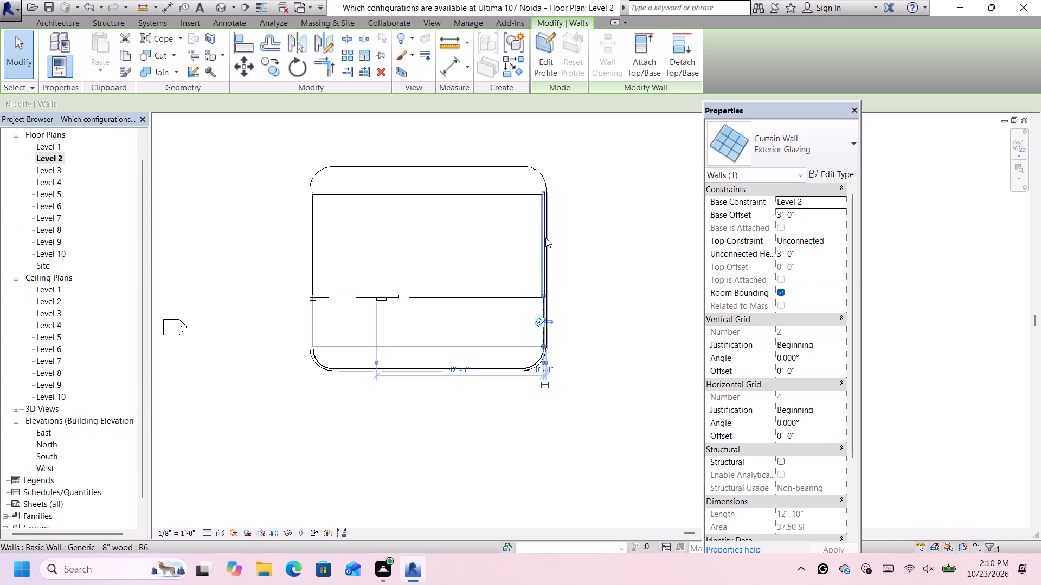
click(612, 305)
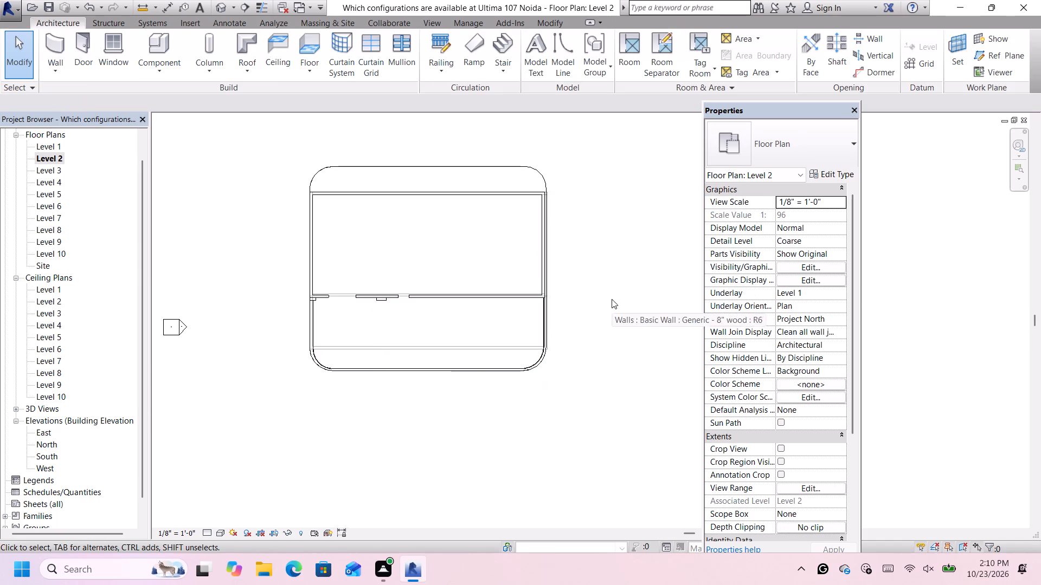
Examine the widened slabs, walls and balcony glazing in 3D from a corner view and from the front.
click(222, 10)
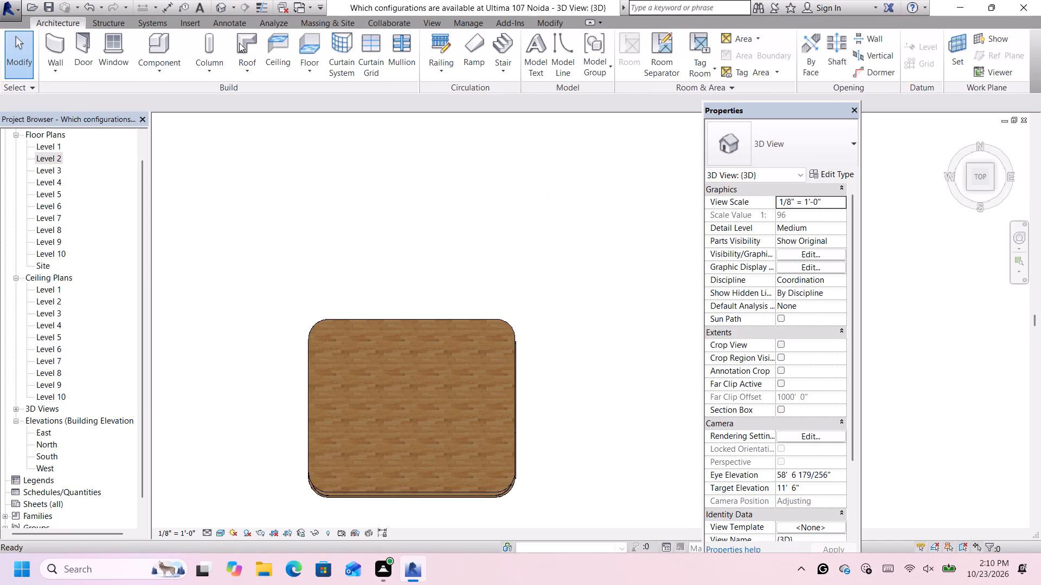
click(968, 190)
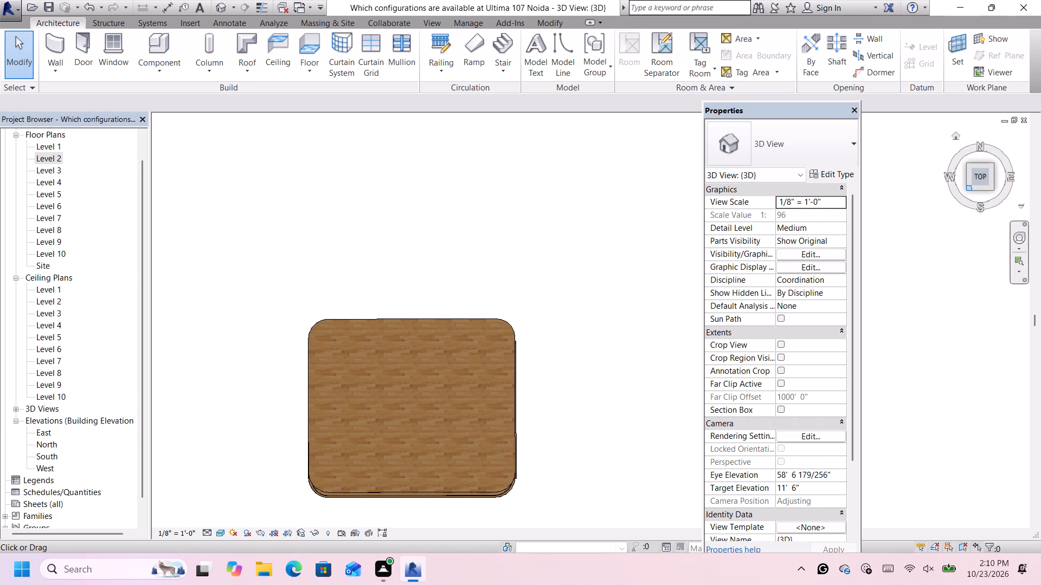
scroll(494, 343, down, 5)
scroll(631, 248, up, 4)
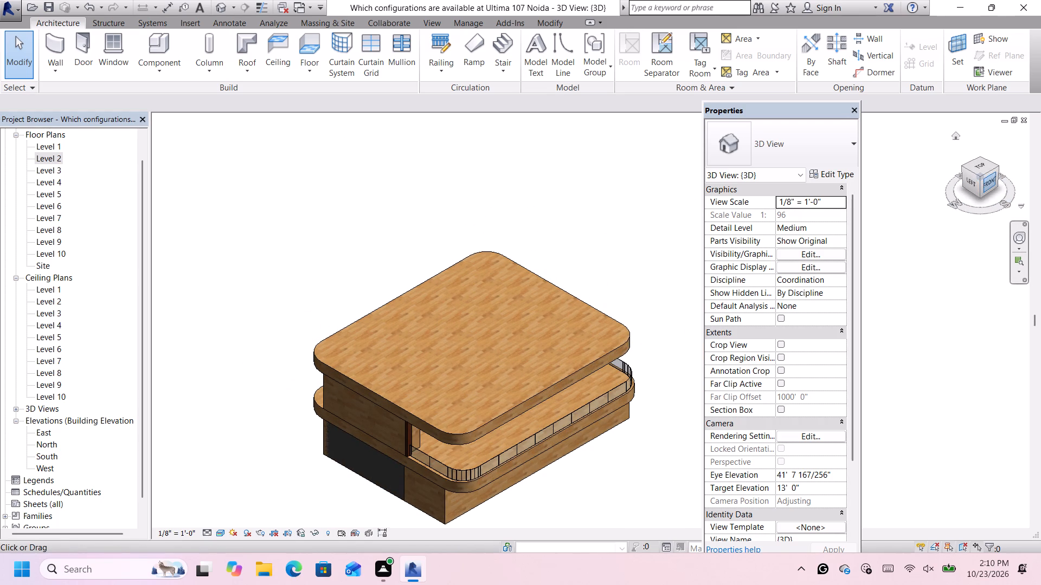
click(989, 183)
scroll(672, 292, down, 7)
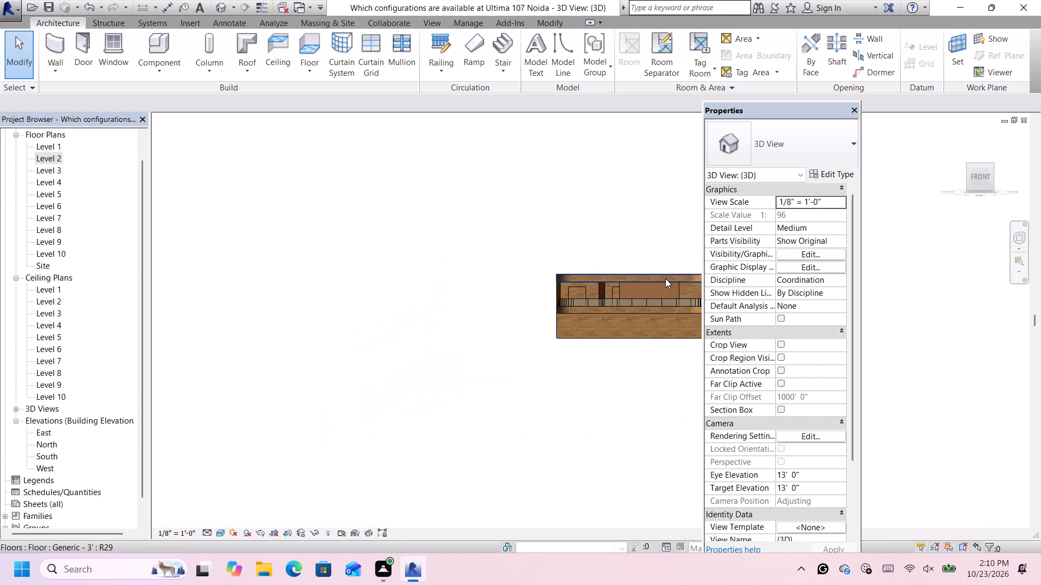
Examine how the Level 2 slab's east edge lines up with the Level 1 walls from the front and the southeast corner.
scroll(665, 278, down, 3)
scroll(691, 269, up, 11)
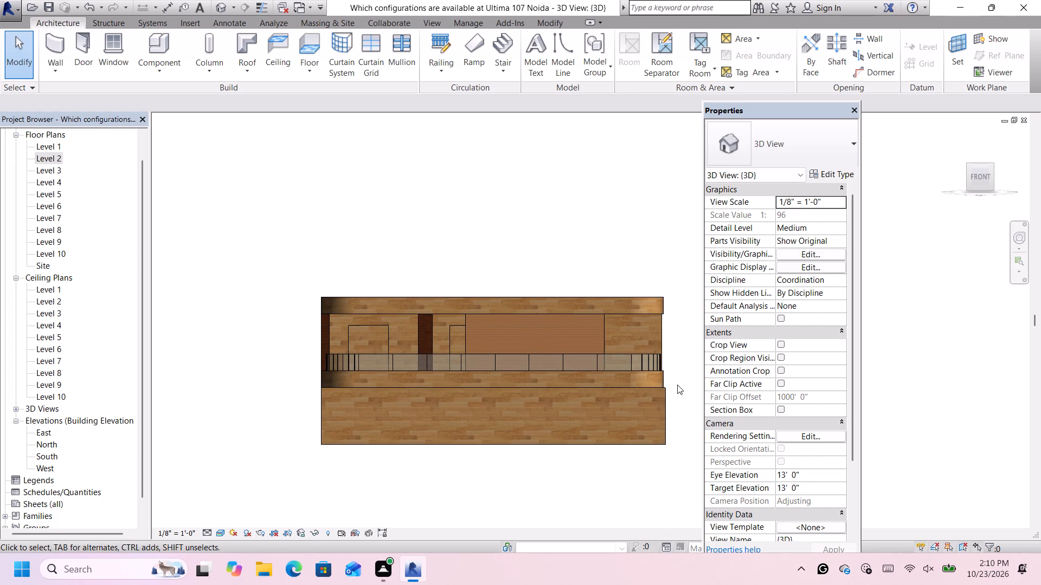
click(660, 399)
scroll(676, 379, up, 2)
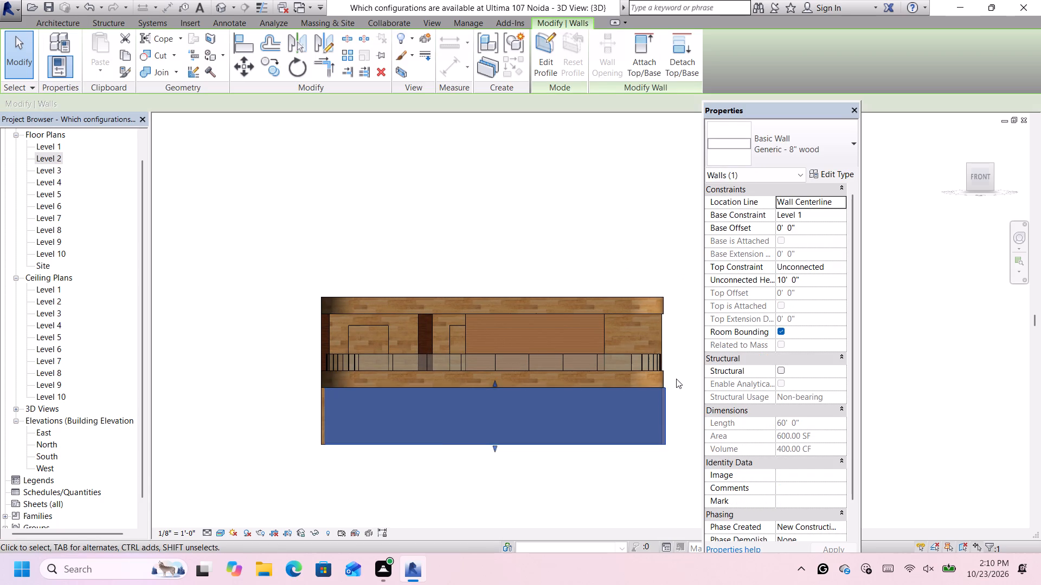
scroll(676, 379, up, 3)
scroll(652, 425, up, 5)
scroll(661, 401, down, 4)
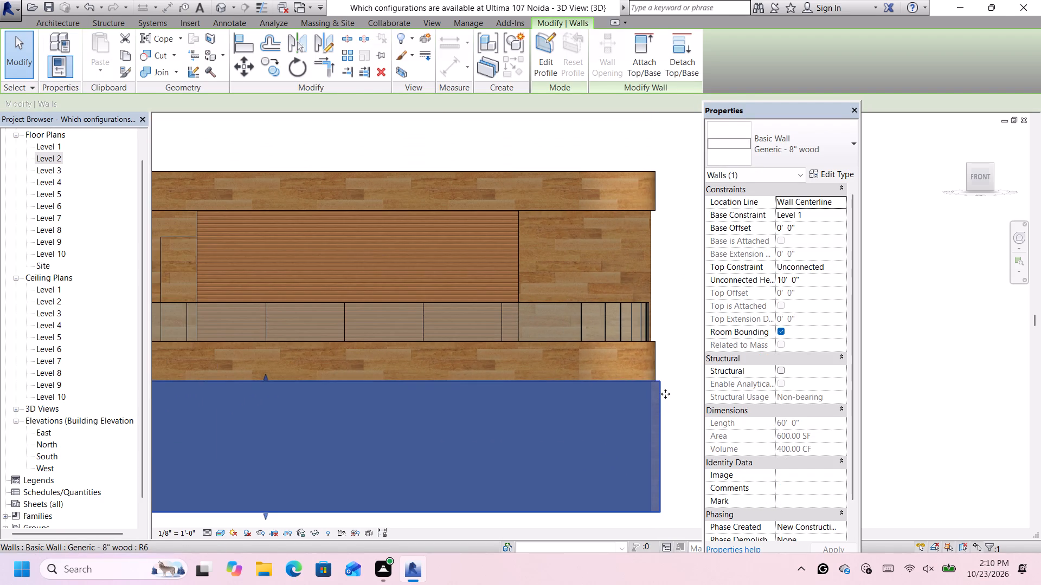
scroll(656, 378, down, 6)
click(689, 331)
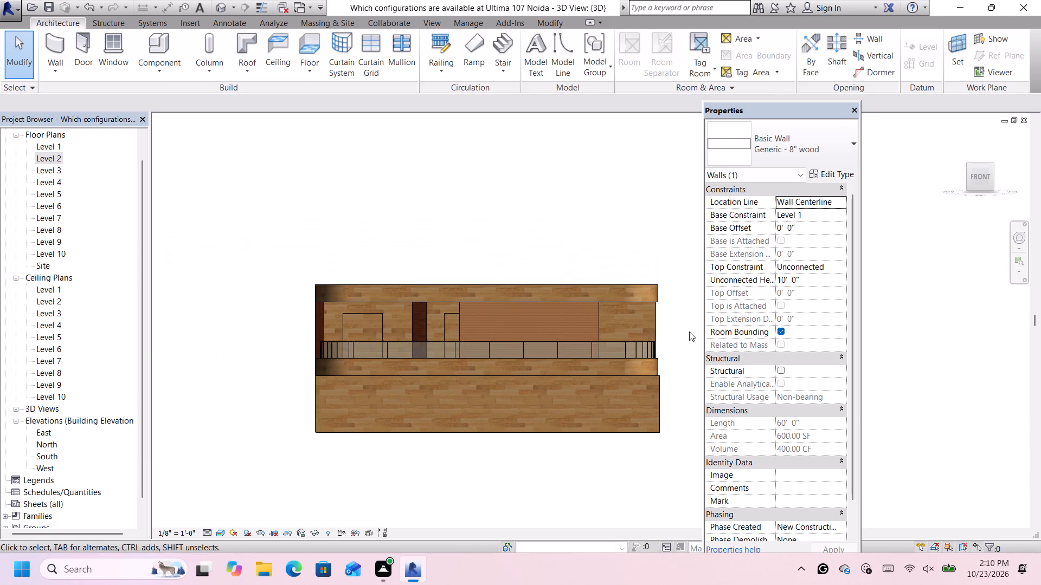
scroll(673, 353, down, 1)
scroll(673, 353, up, 1)
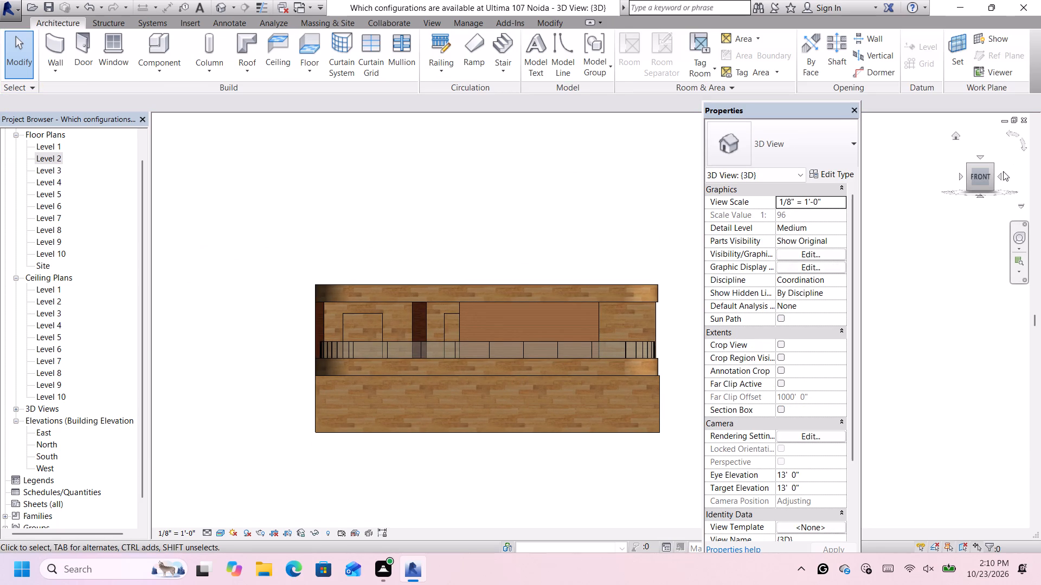
click(994, 168)
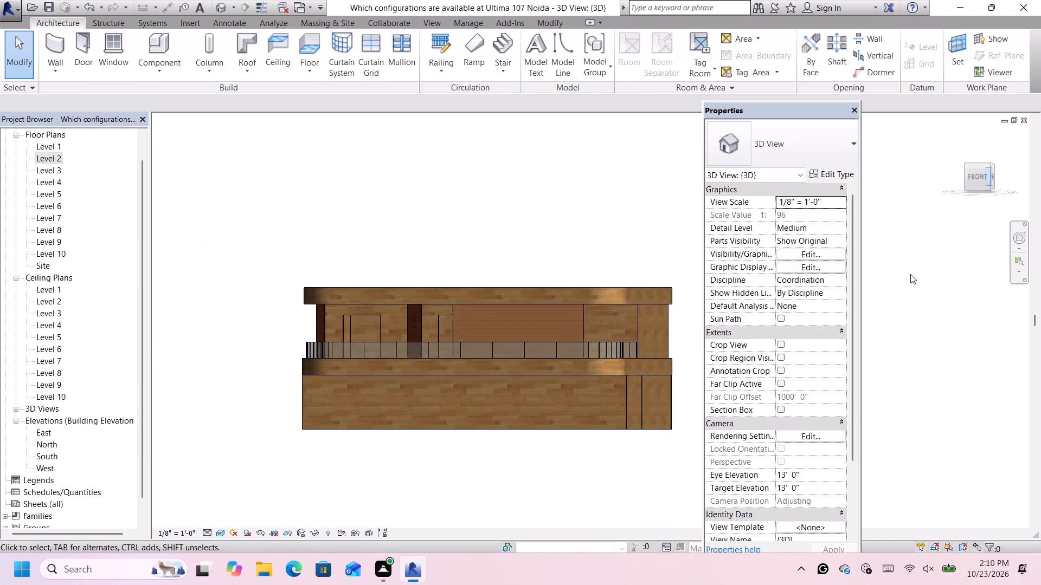
scroll(585, 381, up, 1)
scroll(593, 378, down, 5)
scroll(676, 375, up, 2)
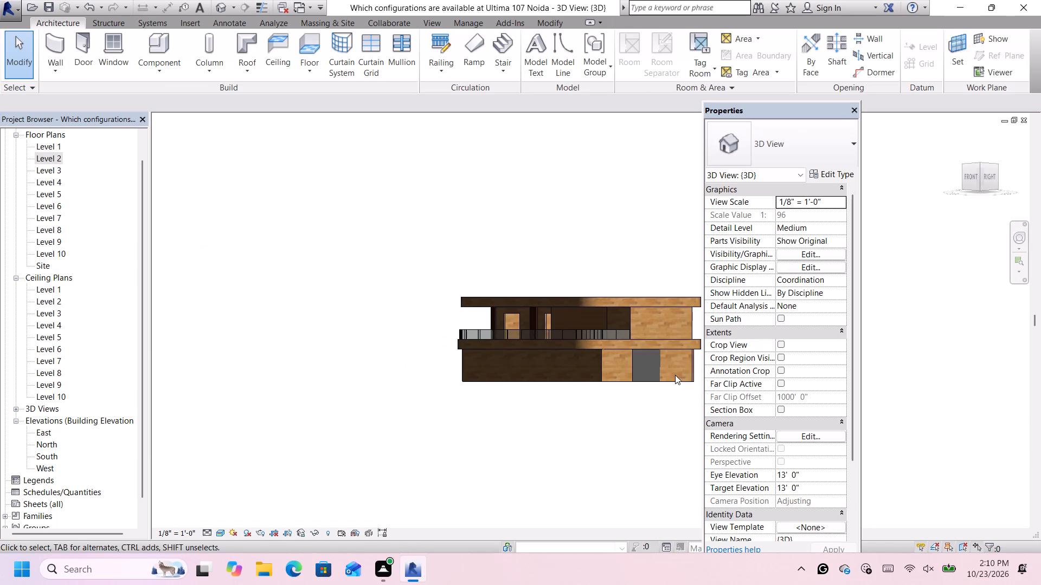
scroll(675, 375, up, 4)
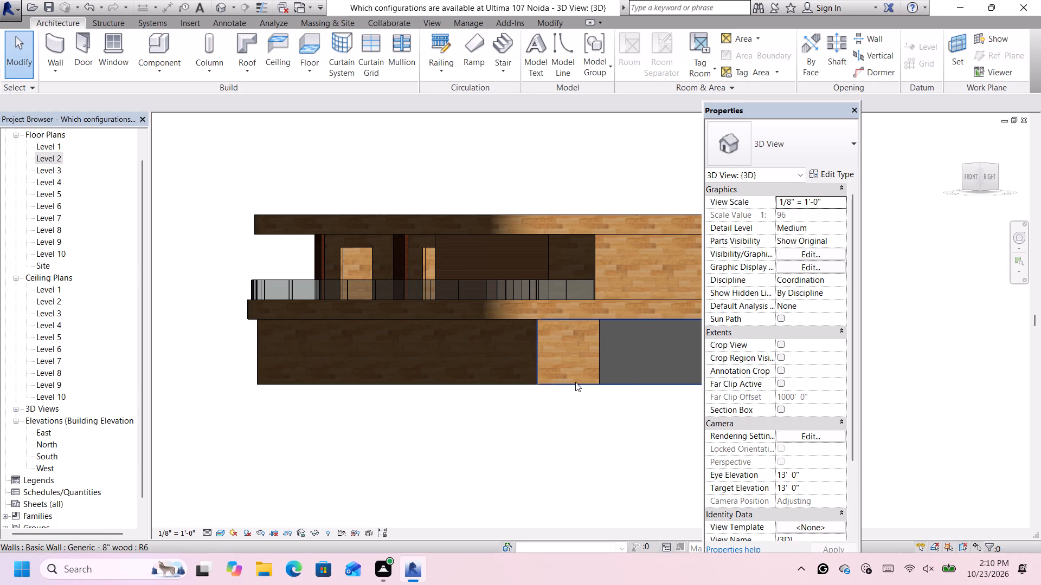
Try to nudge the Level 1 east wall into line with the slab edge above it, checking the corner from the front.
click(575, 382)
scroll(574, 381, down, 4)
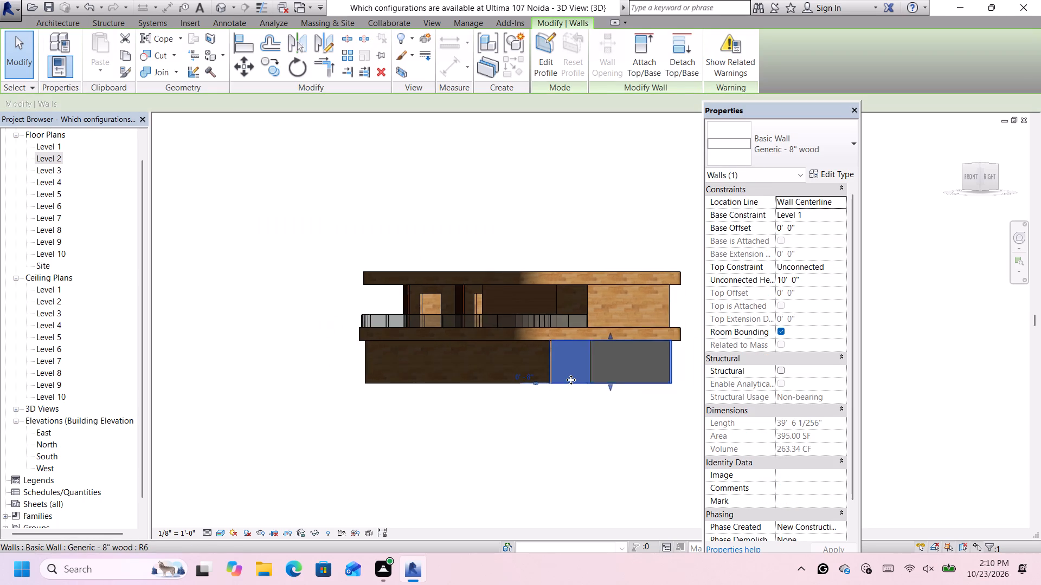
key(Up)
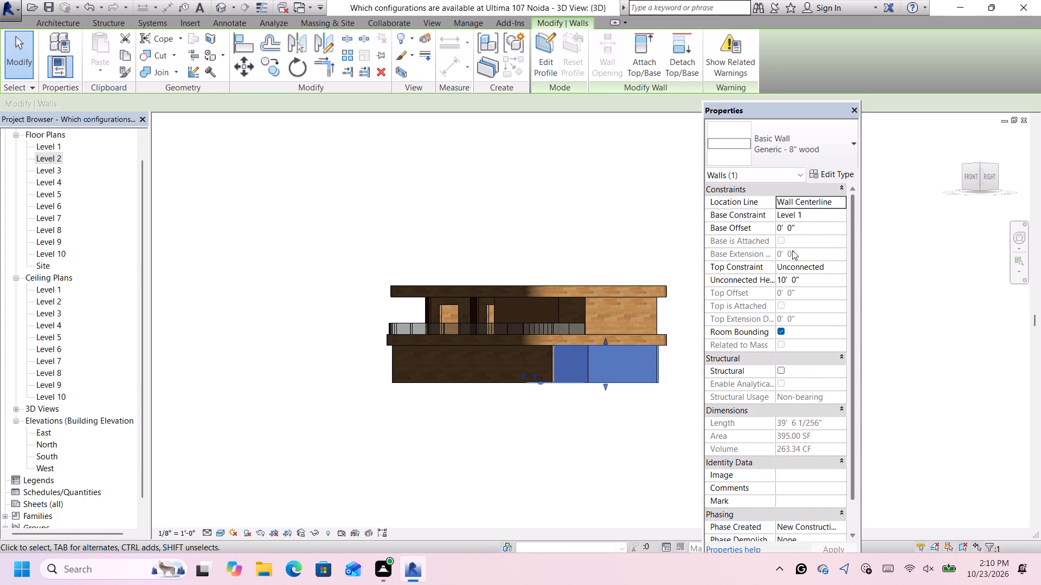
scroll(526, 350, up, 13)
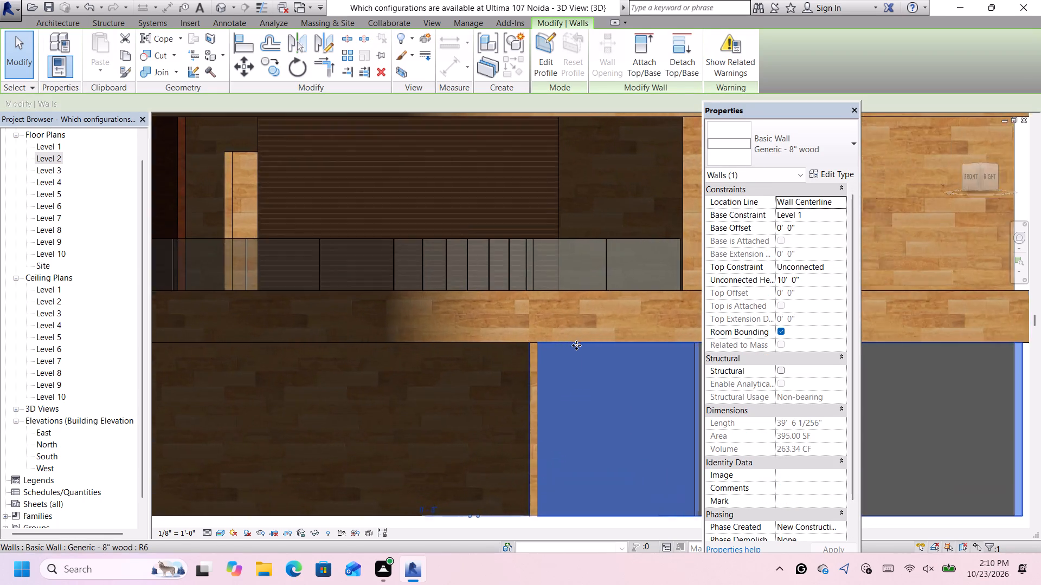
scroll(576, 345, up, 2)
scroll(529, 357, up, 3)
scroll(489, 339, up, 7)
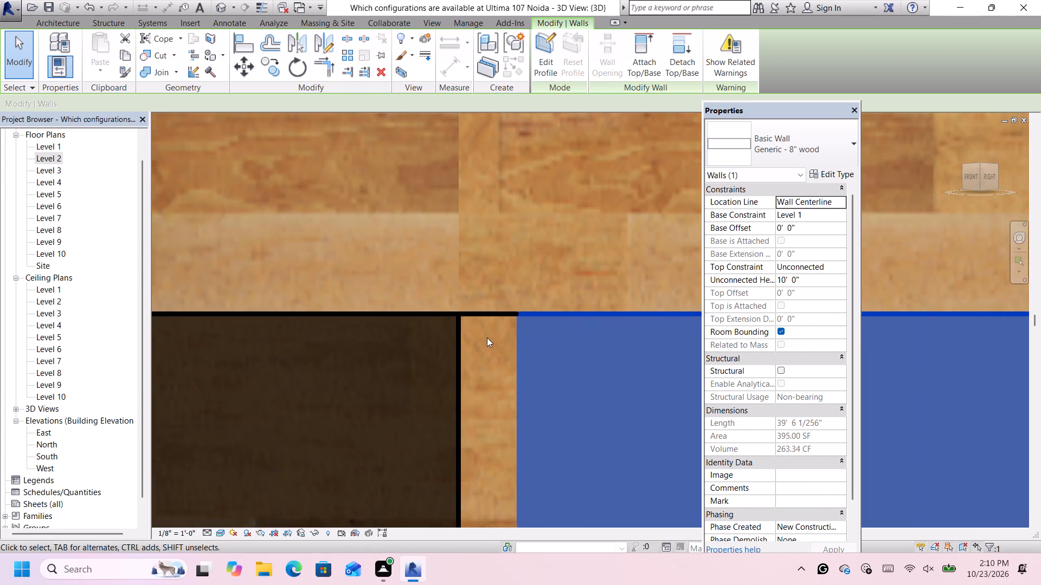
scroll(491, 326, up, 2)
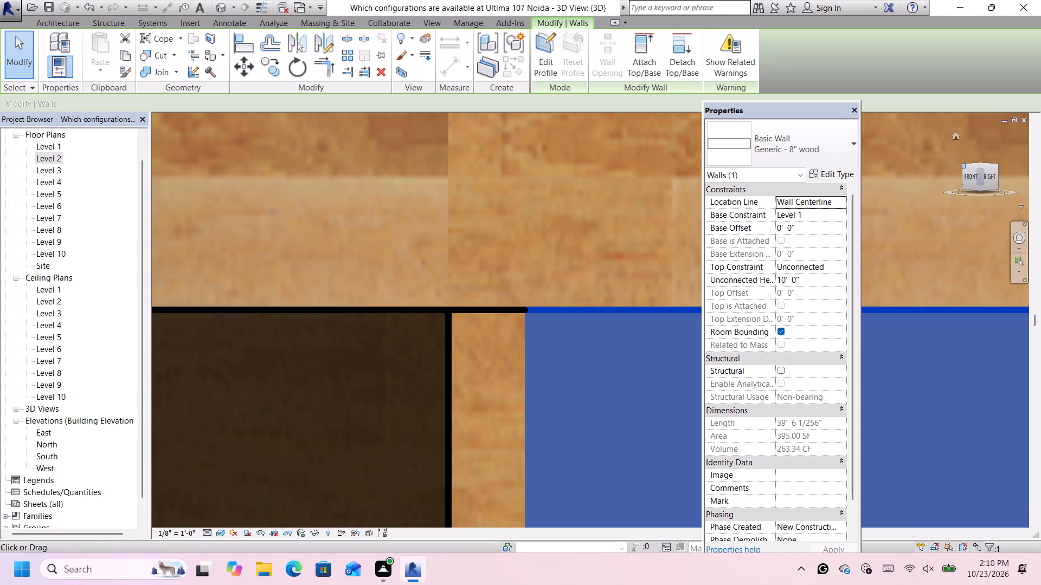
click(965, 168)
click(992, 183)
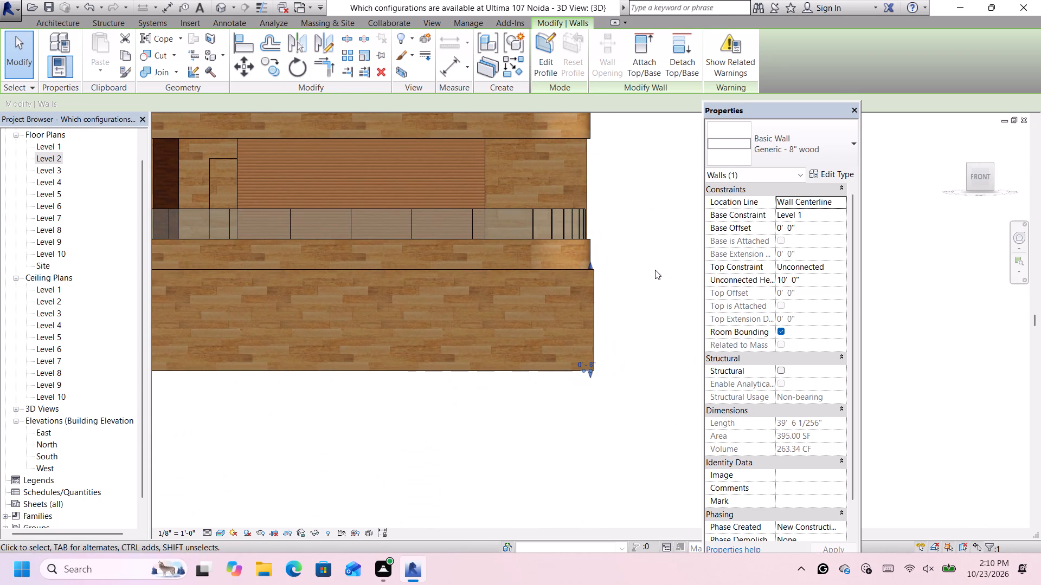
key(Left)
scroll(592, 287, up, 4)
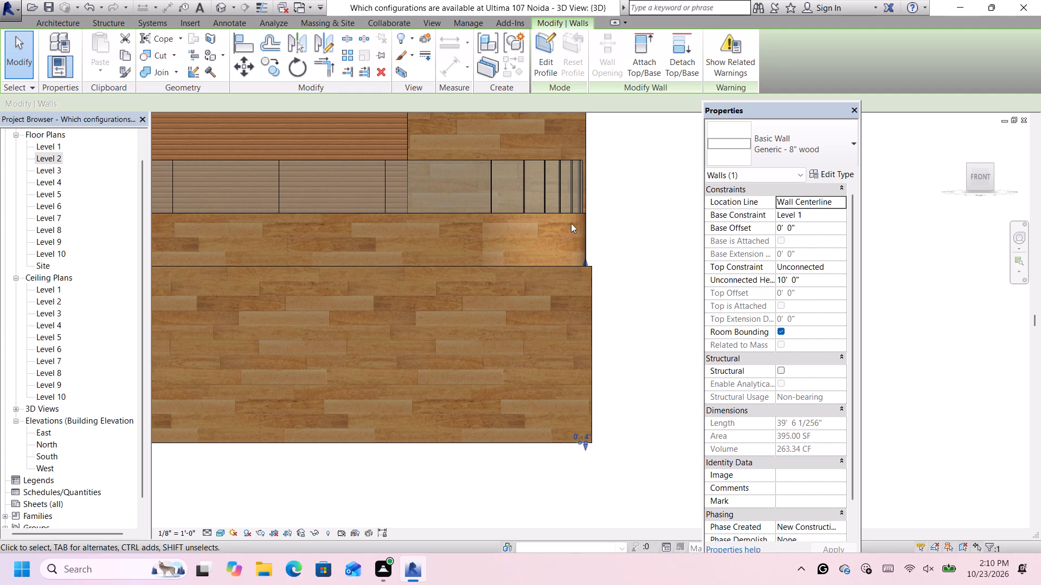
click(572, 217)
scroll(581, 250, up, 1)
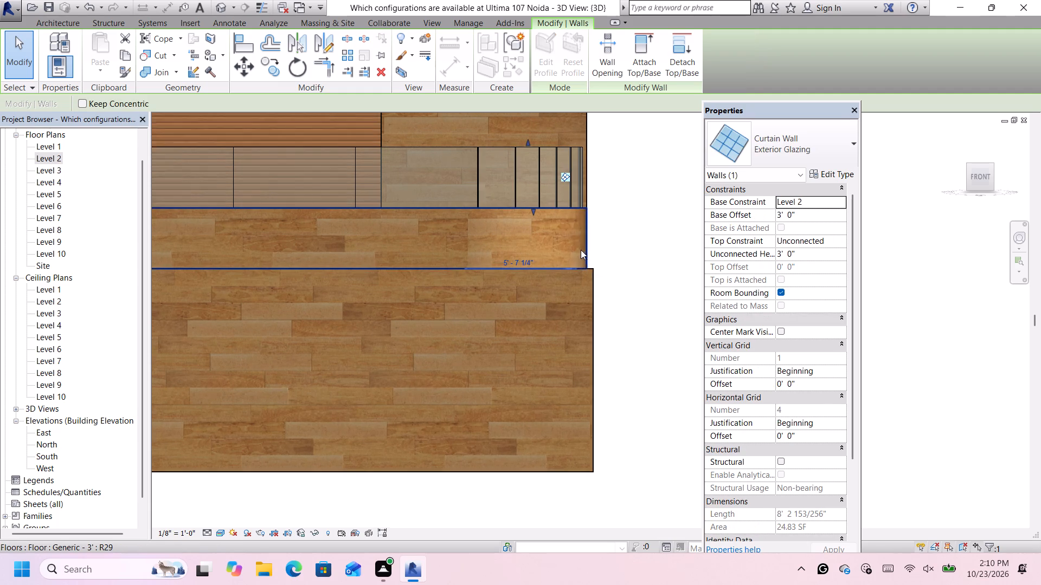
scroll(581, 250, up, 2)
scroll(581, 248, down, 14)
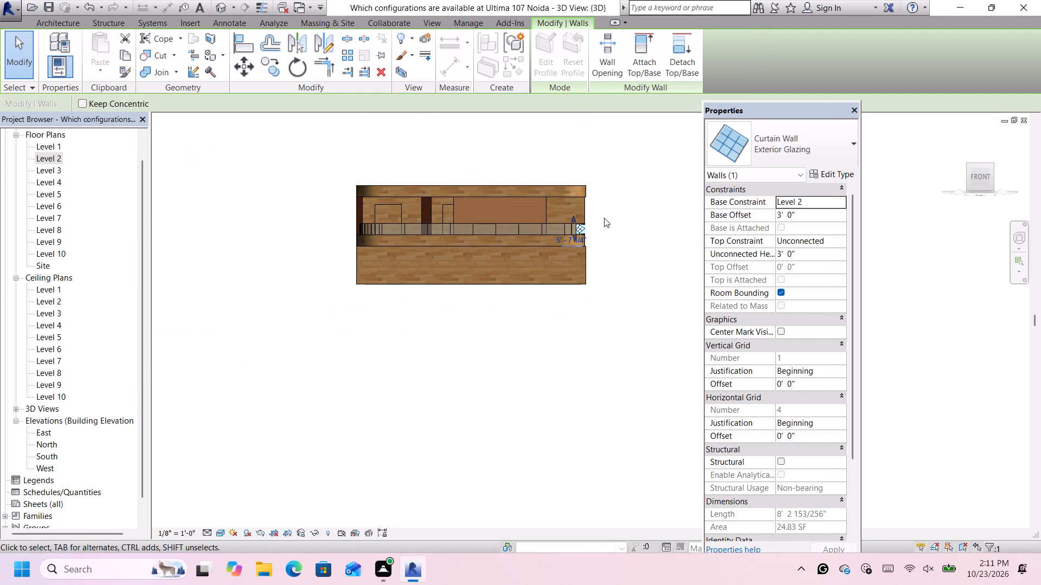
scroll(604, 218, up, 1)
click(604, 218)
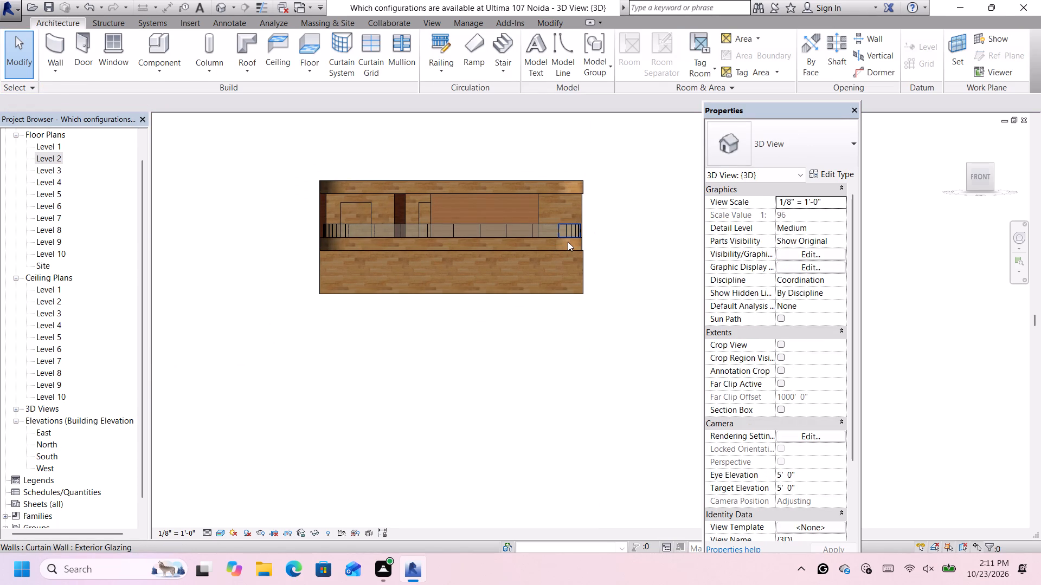
Nudge the Level 2 floor slab's east boundary line slightly outward to the Level 1 east wall's outer face and finish the boundary.
click(568, 239)
click(568, 239)
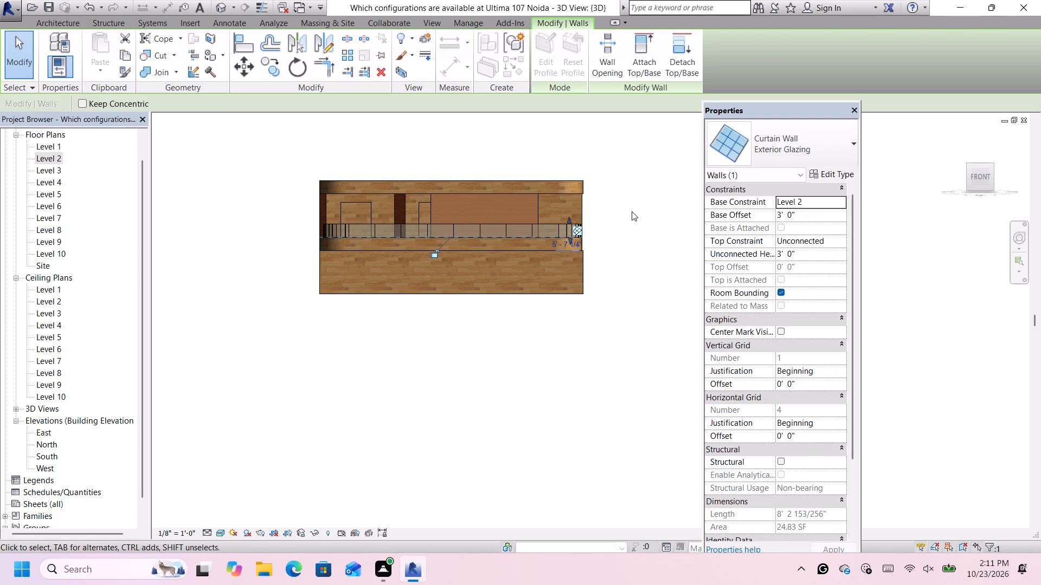
click(632, 211)
double_click(556, 245)
click(554, 244)
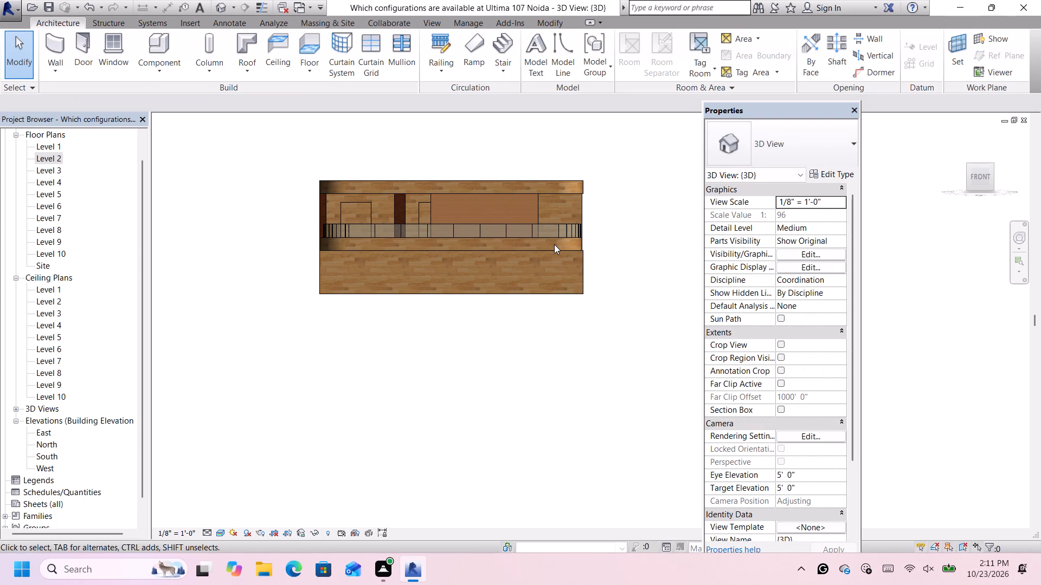
double_click(561, 248)
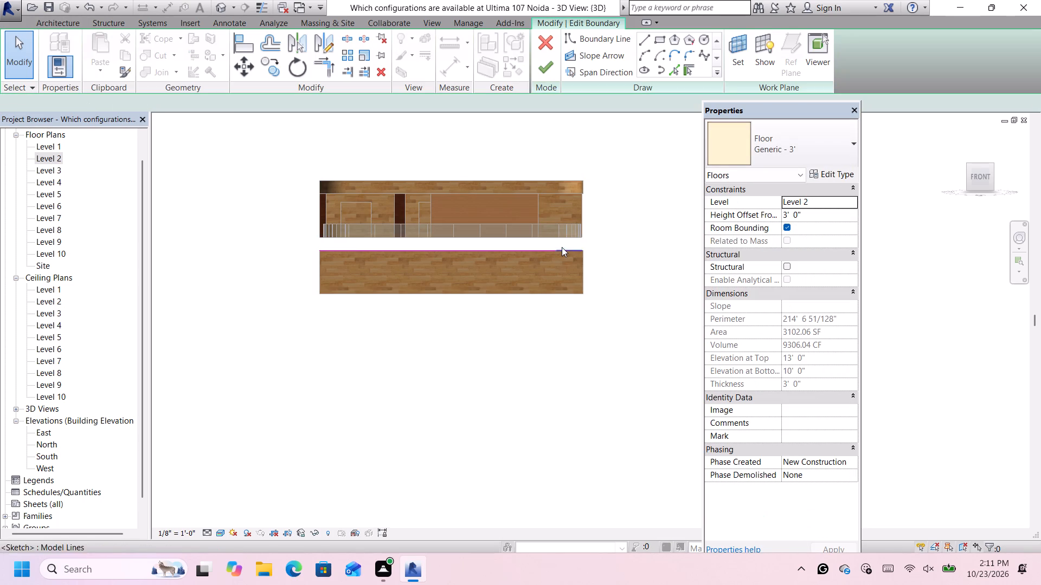
click(971, 166)
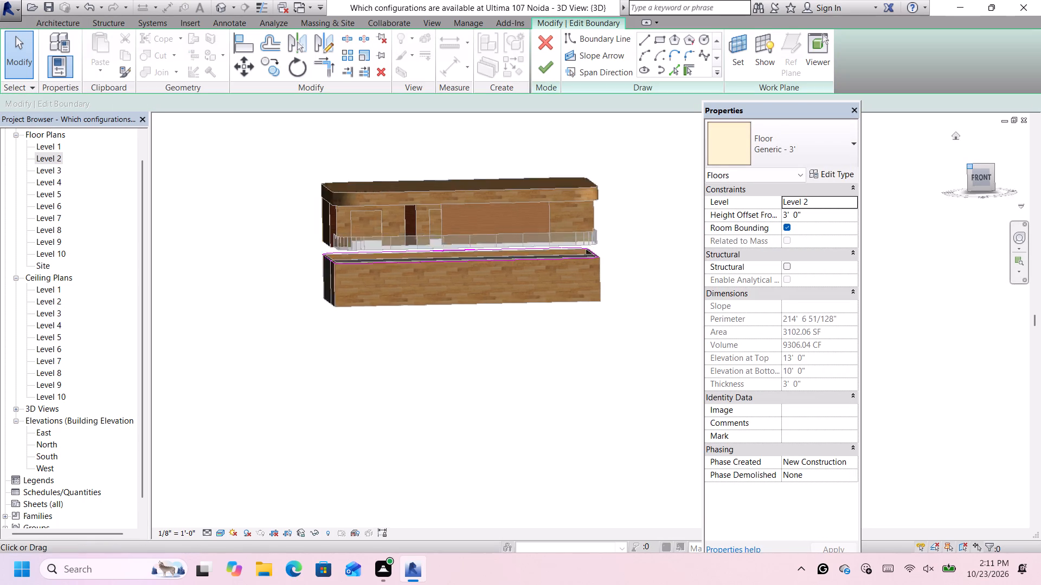
scroll(860, 194, down, 6)
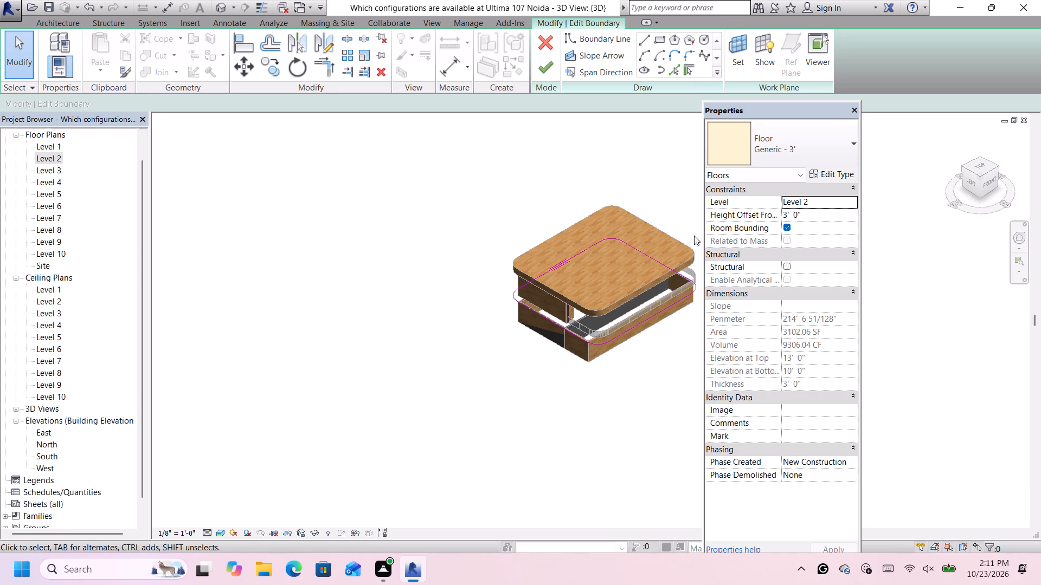
click(997, 167)
scroll(619, 289, down, 4)
scroll(646, 336, up, 2)
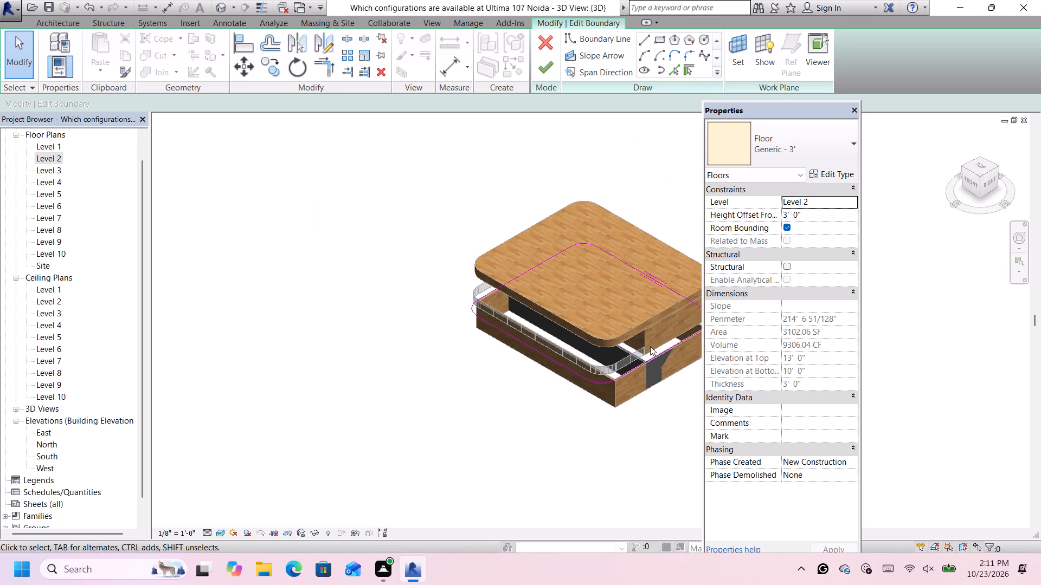
scroll(650, 346, up, 4)
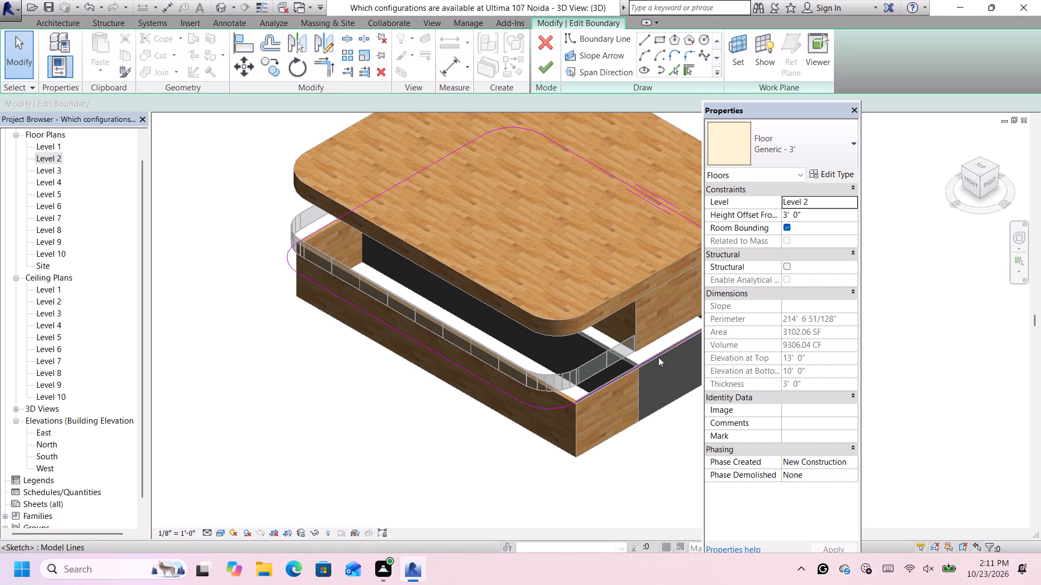
scroll(667, 348, up, 5)
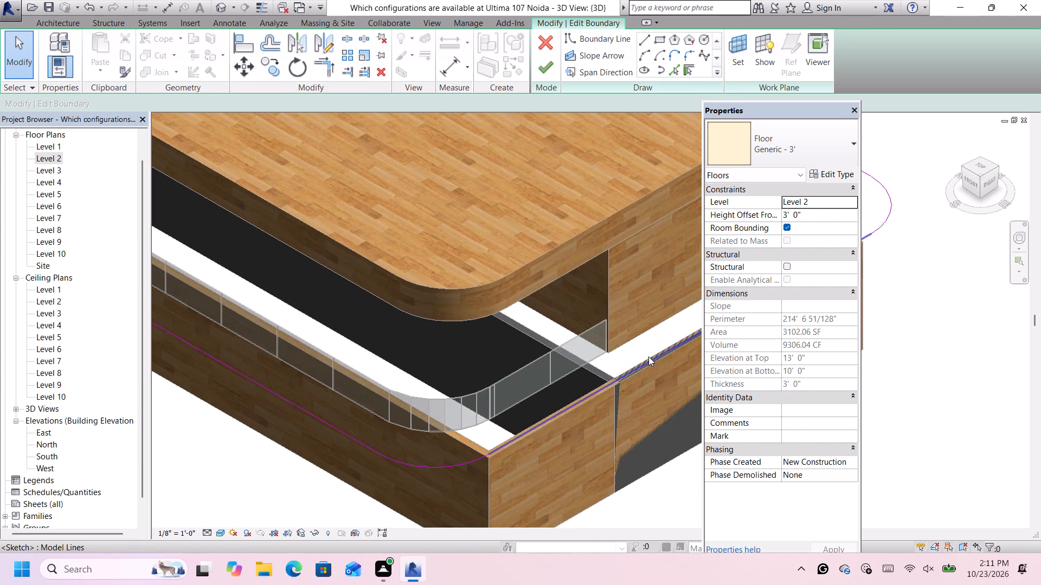
scroll(648, 357, up, 3)
click(648, 360)
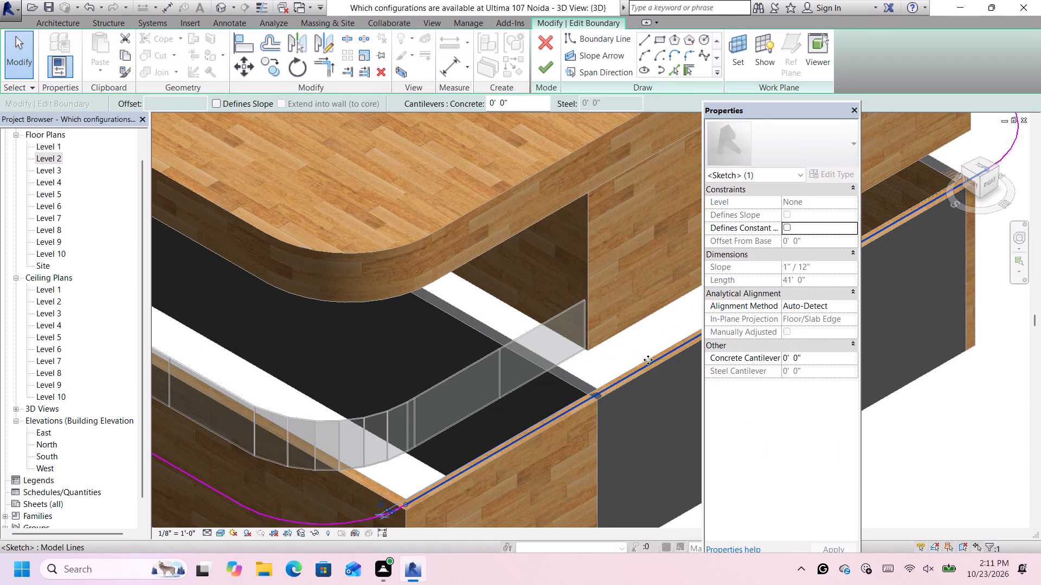
scroll(648, 359, down, 2)
key(Right)
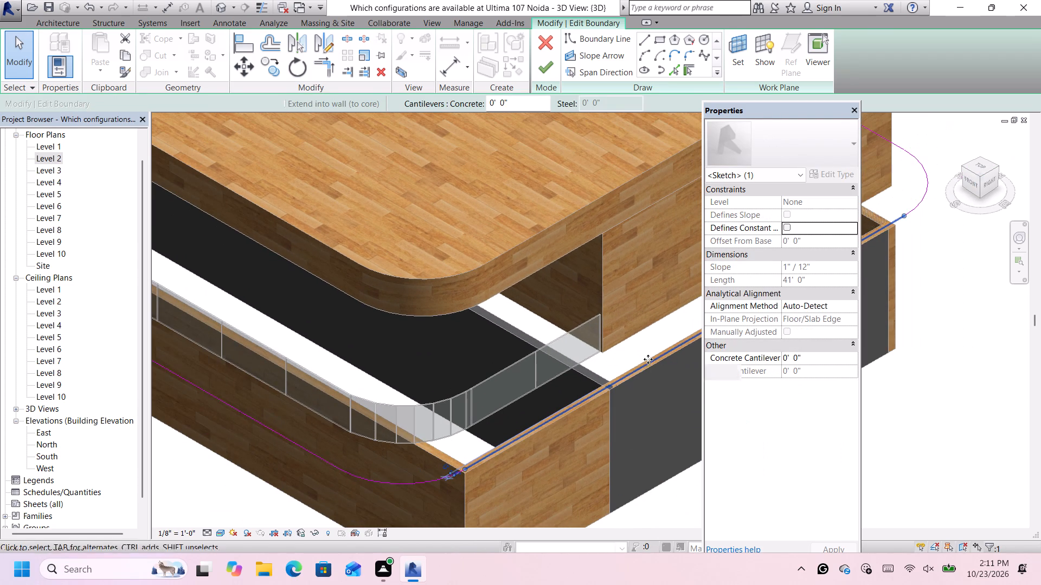
key(Right)
scroll(648, 359, down, 6)
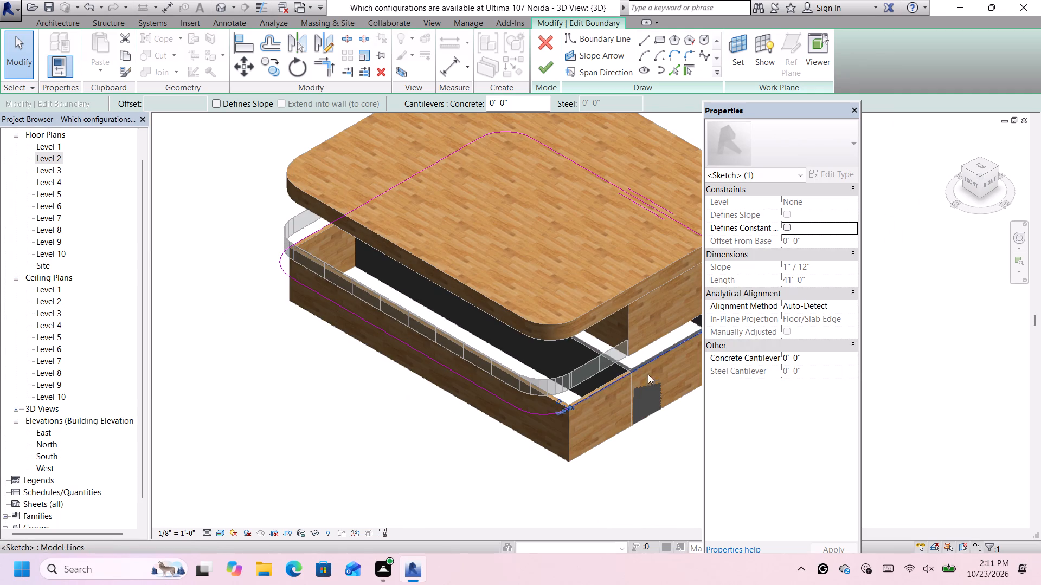
click(667, 443)
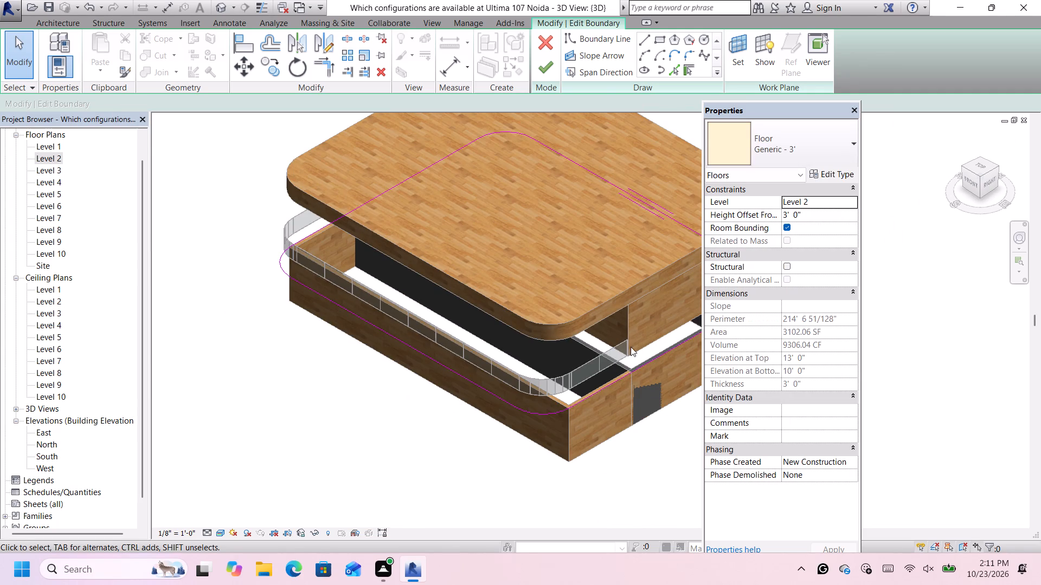
scroll(636, 352, up, 10)
scroll(652, 375, down, 8)
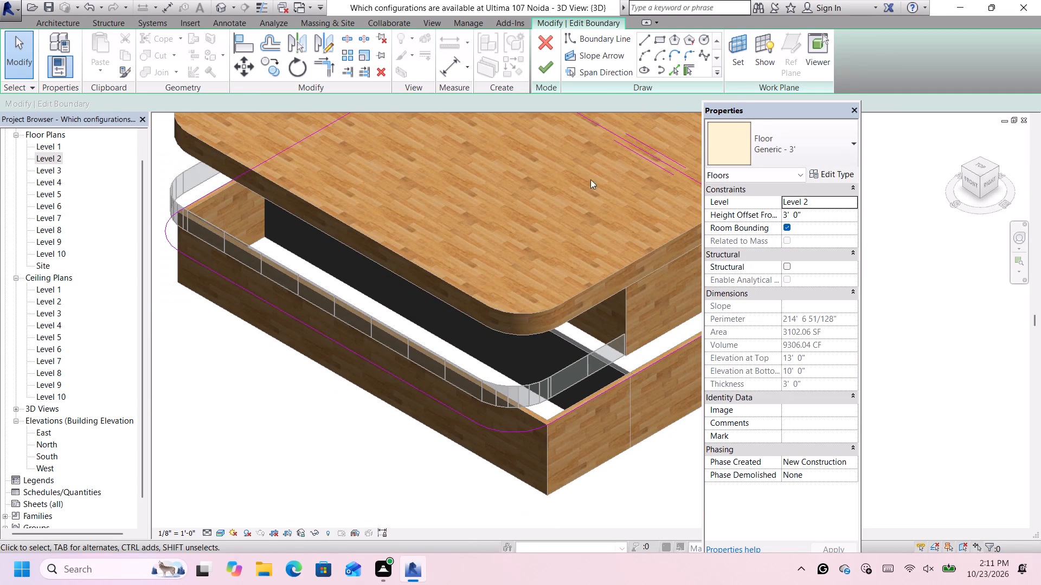
click(547, 68)
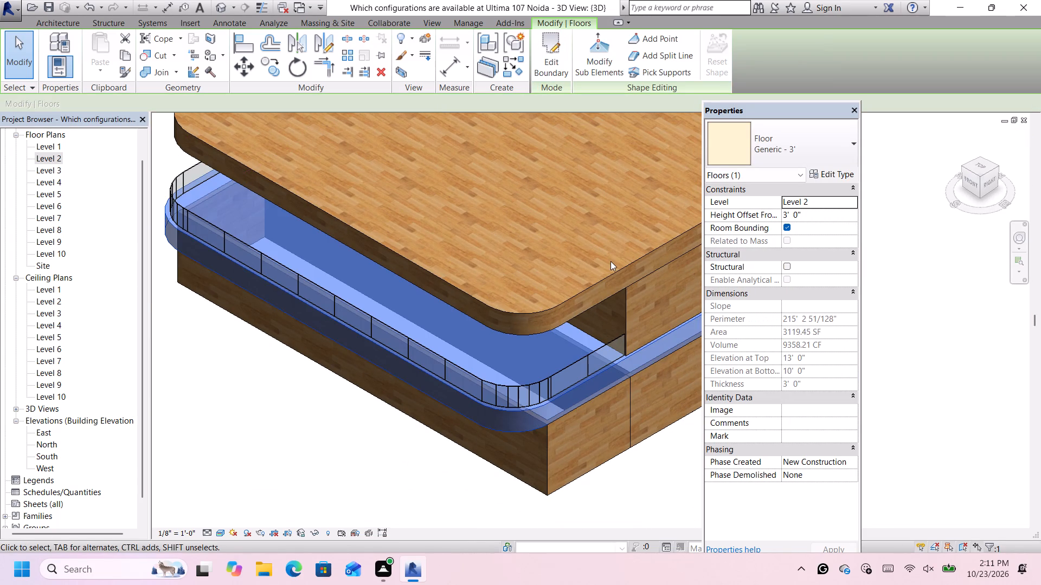
Open the Level 3 slab's boundary, inspect its east edge against the walls from above, and finish without edits.
click(616, 269)
double_click(616, 269)
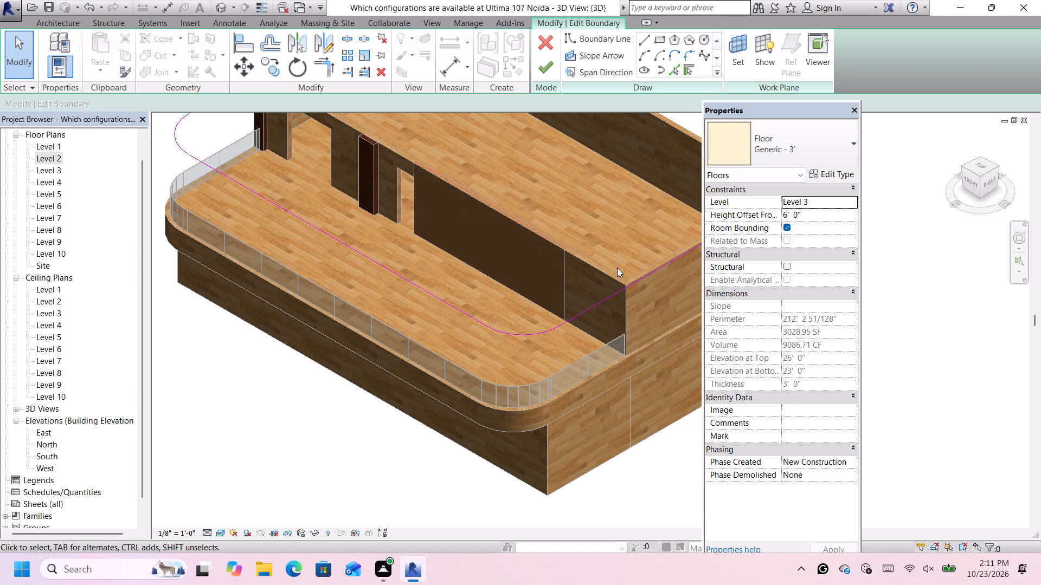
scroll(624, 277, down, 7)
scroll(650, 270, up, 2)
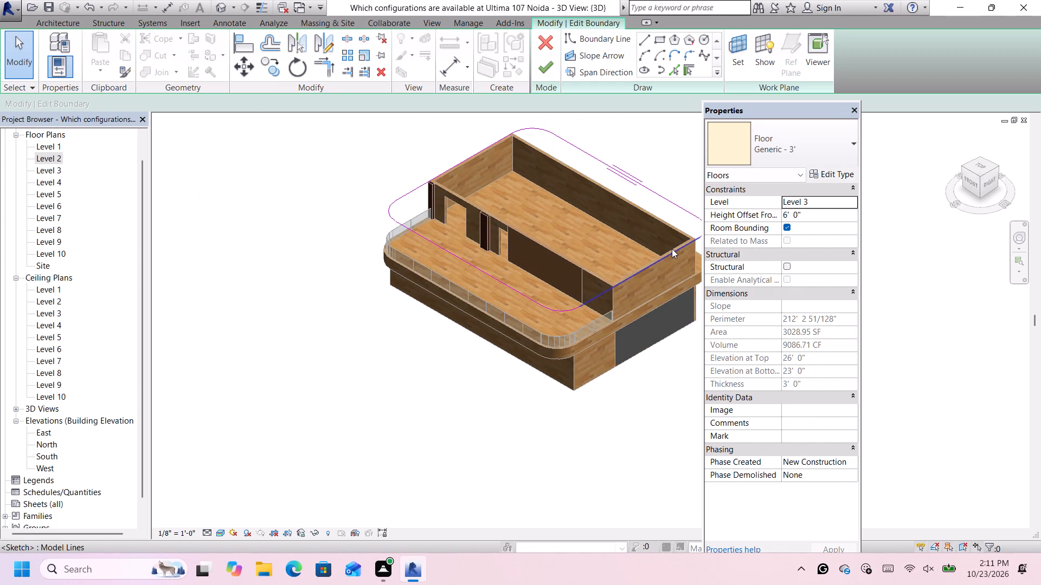
scroll(672, 249, up, 1)
click(980, 166)
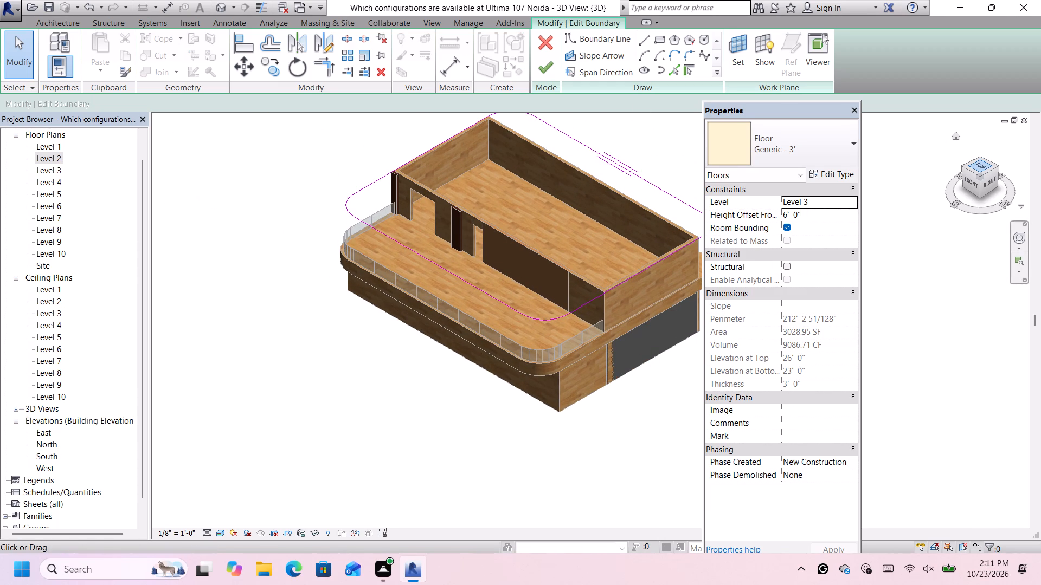
scroll(671, 272, down, 7)
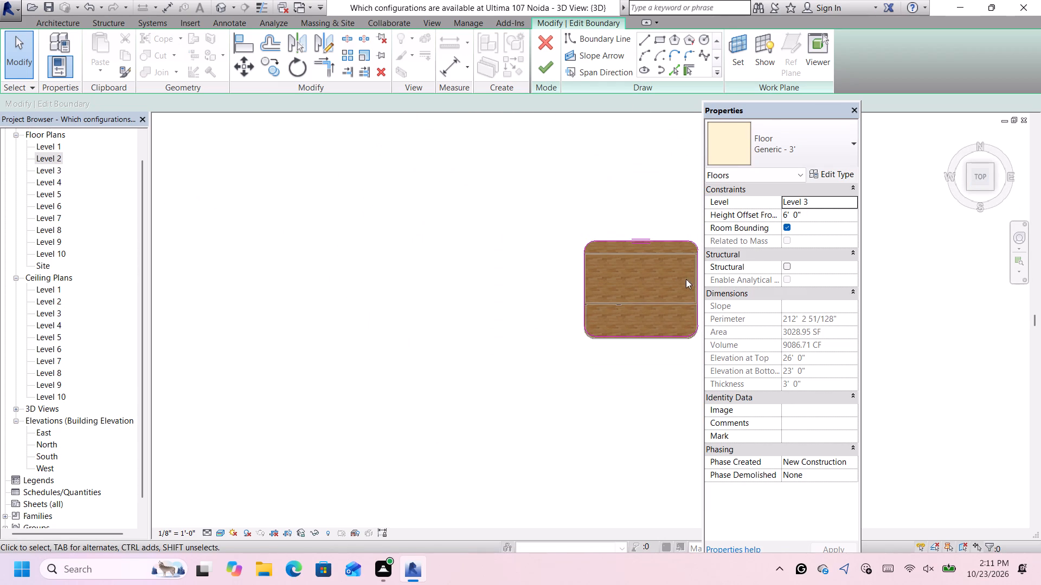
scroll(702, 277, up, 20)
scroll(702, 277, up, 3)
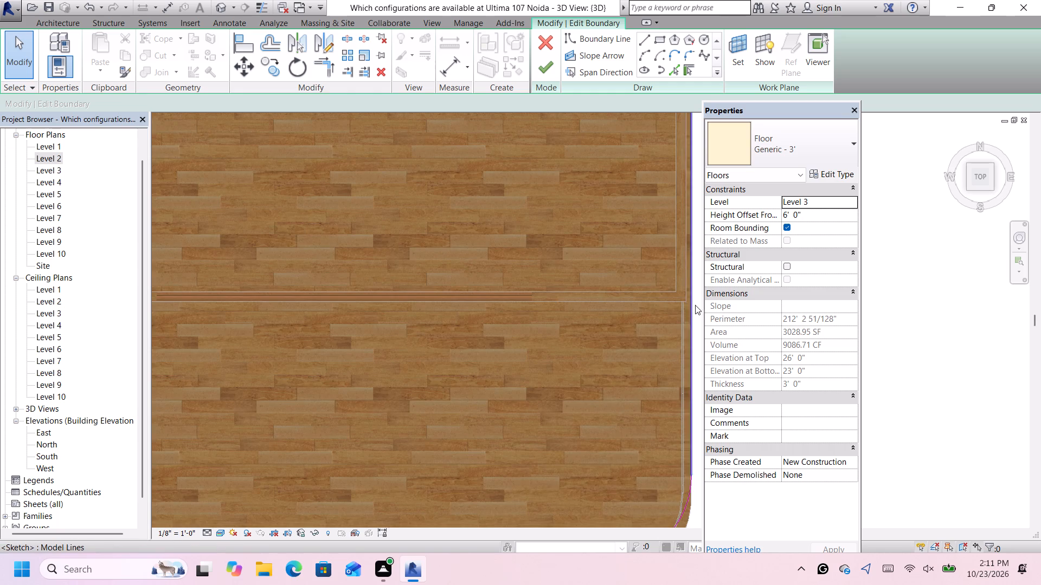
scroll(695, 305, up, 5)
scroll(695, 307, down, 9)
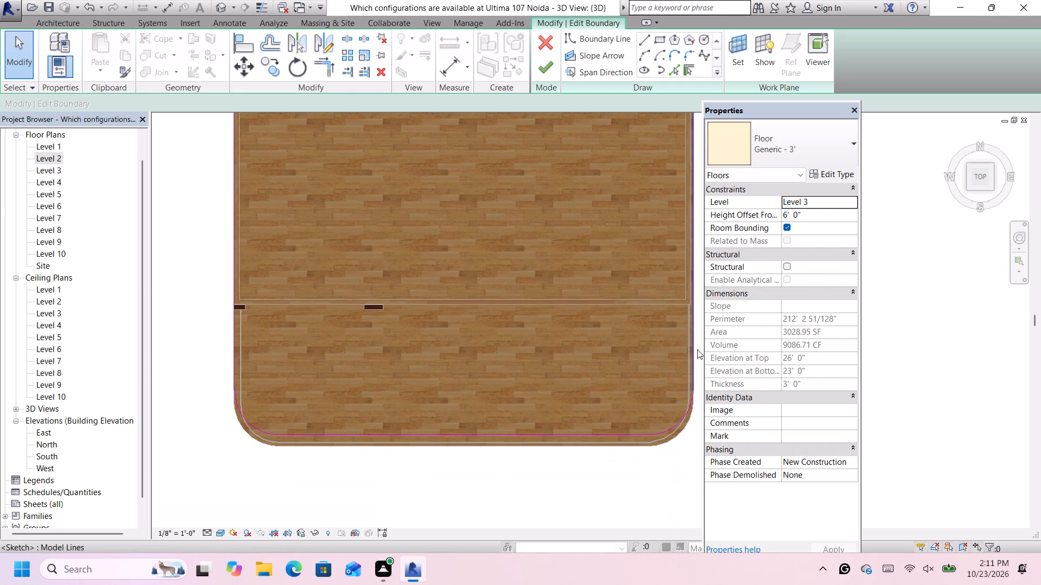
scroll(695, 391, down, 1)
scroll(695, 393, up, 1)
scroll(695, 389, down, 2)
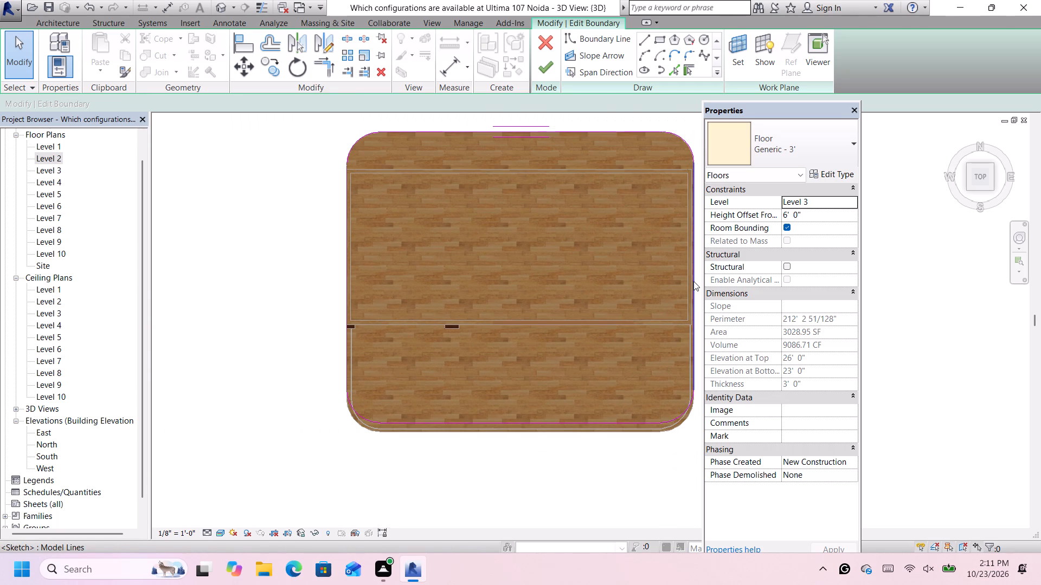
scroll(707, 291, up, 4)
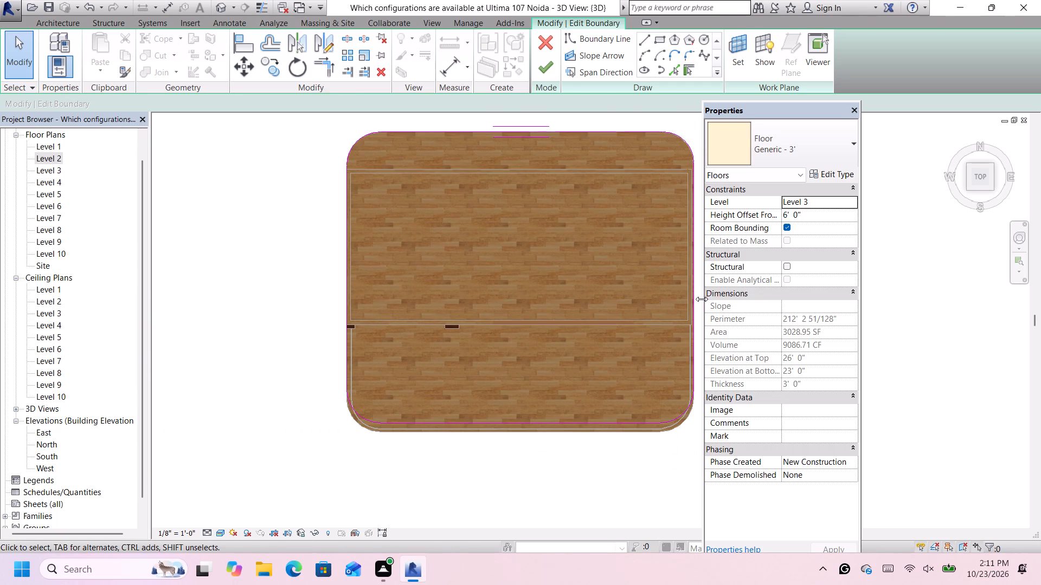
scroll(702, 299, up, 3)
scroll(706, 406, up, 4)
scroll(693, 451, up, 4)
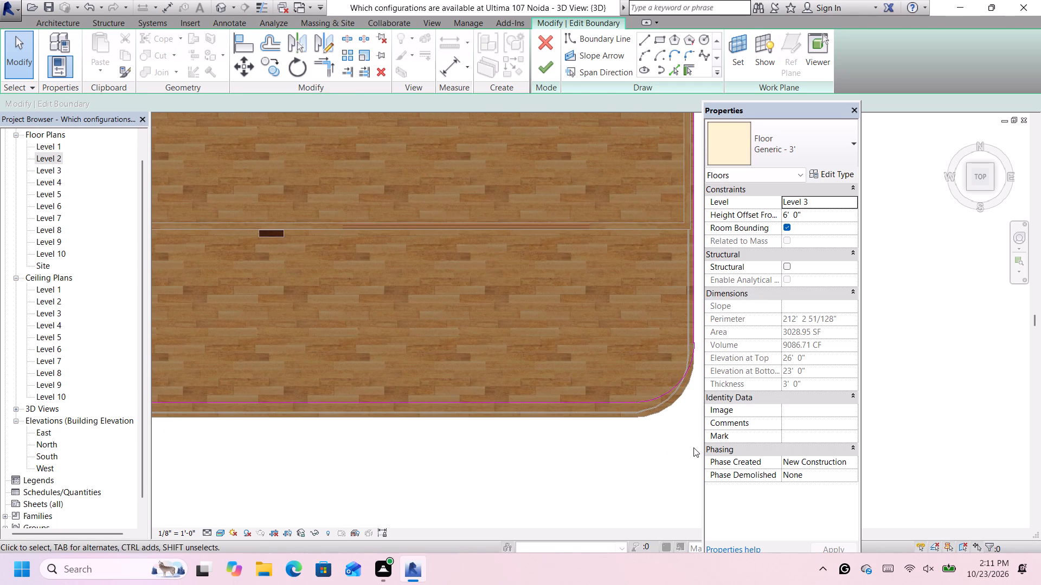
click(542, 67)
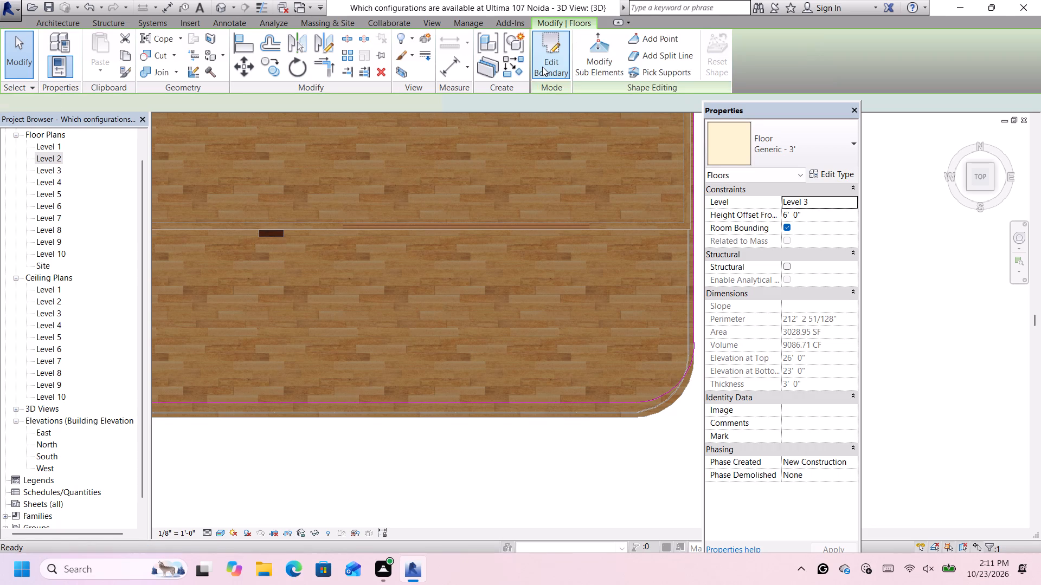
scroll(484, 269, down, 4)
click(529, 406)
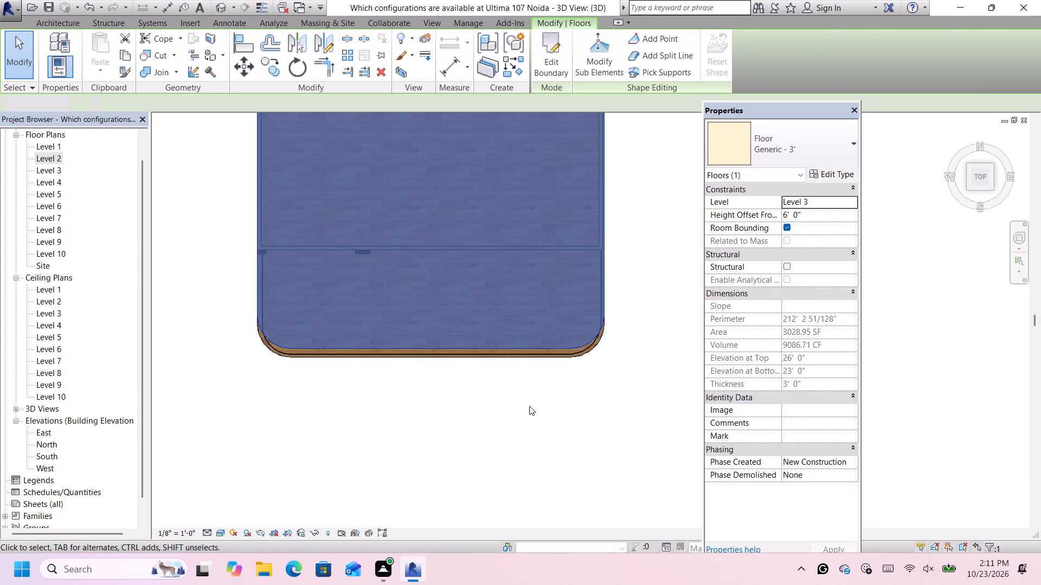
Examine how both slabs and the walls line up at the east side from the southwest corner and the front.
scroll(538, 395, down, 6)
scroll(470, 327, up, 2)
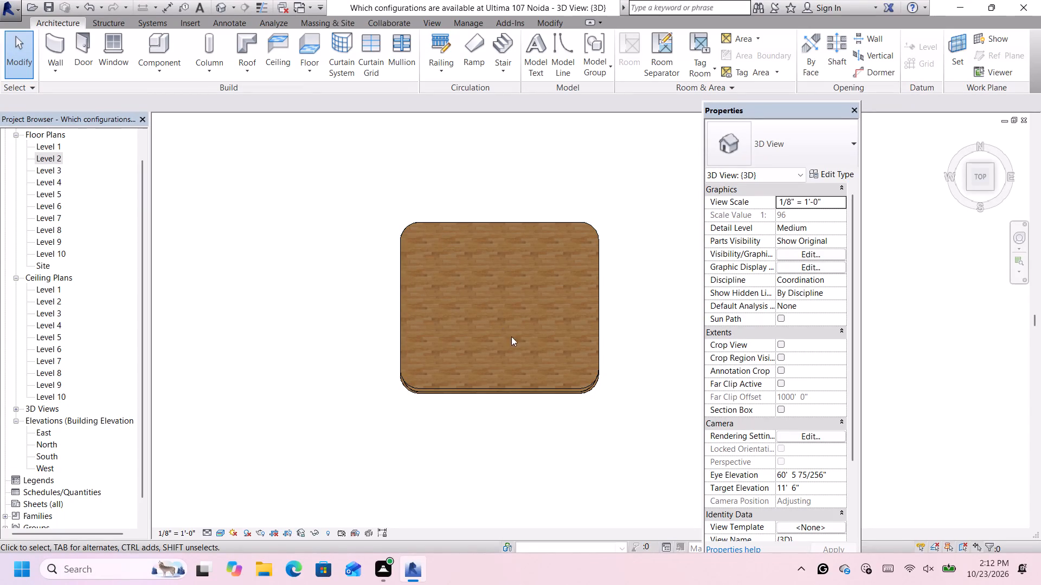
click(967, 188)
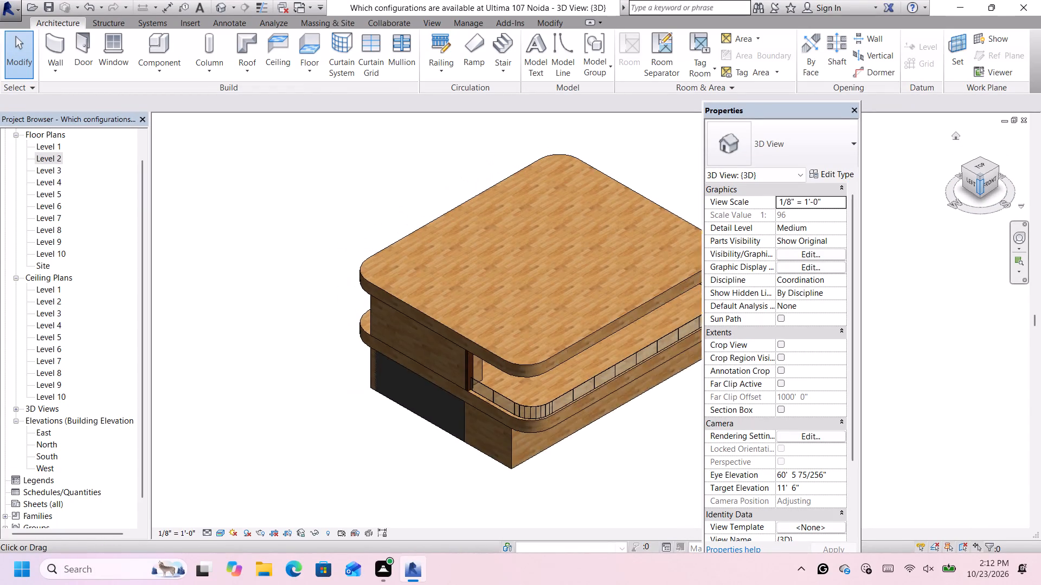
click(991, 178)
scroll(468, 396, down, 5)
scroll(638, 301, up, 2)
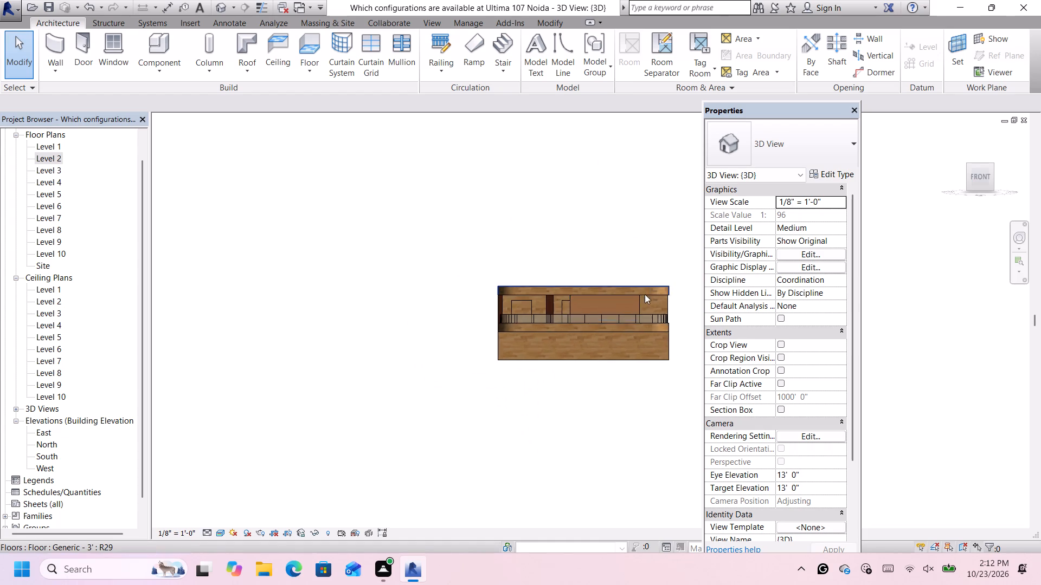
scroll(645, 294, up, 7)
scroll(648, 337, down, 3)
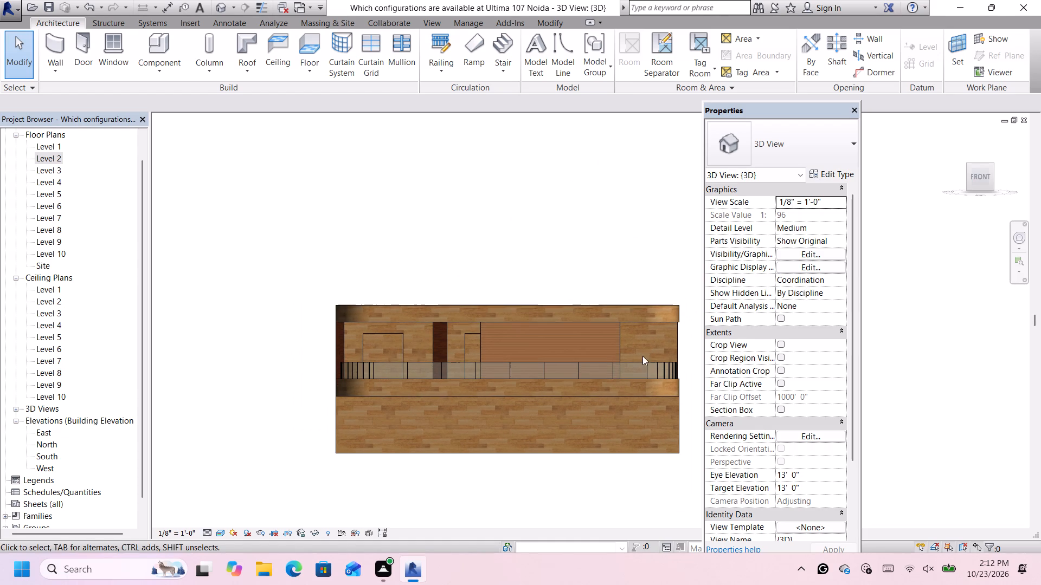
scroll(689, 336, up, 1)
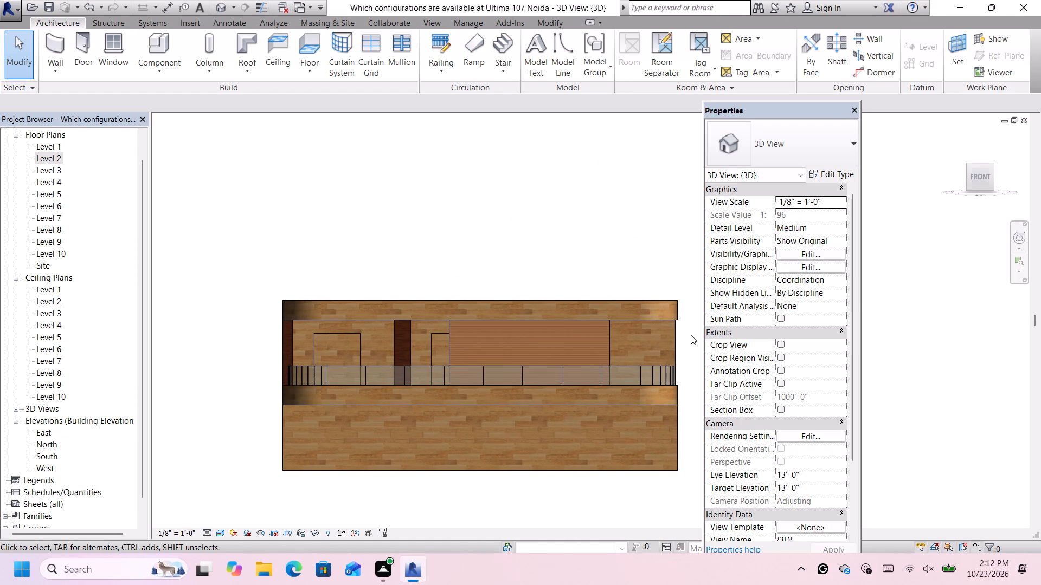
Stretch the Generic - 8" wood 2 front wall on Level 2 eastward until it meets the east wall, about 33' 11" long.
scroll(691, 335, up, 3)
scroll(577, 342, up, 4)
click(556, 335)
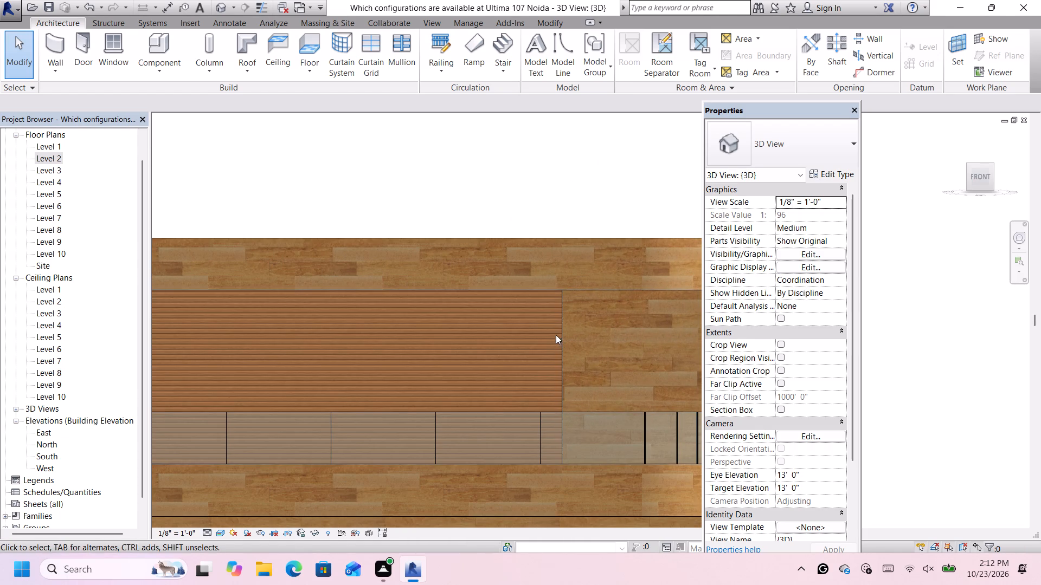
click(561, 341)
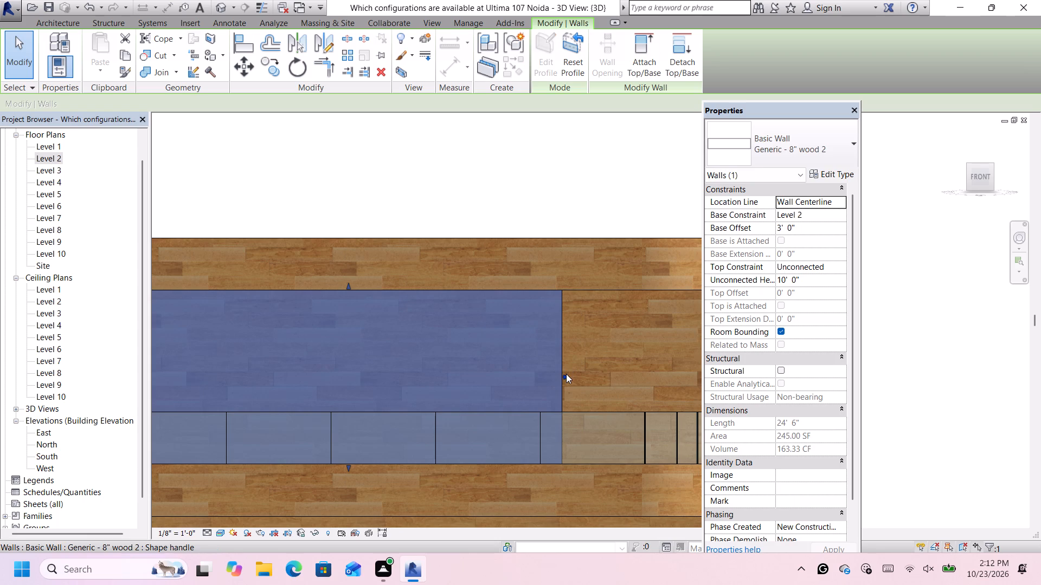
drag(566, 374, 673, 372)
scroll(672, 373, down, 6)
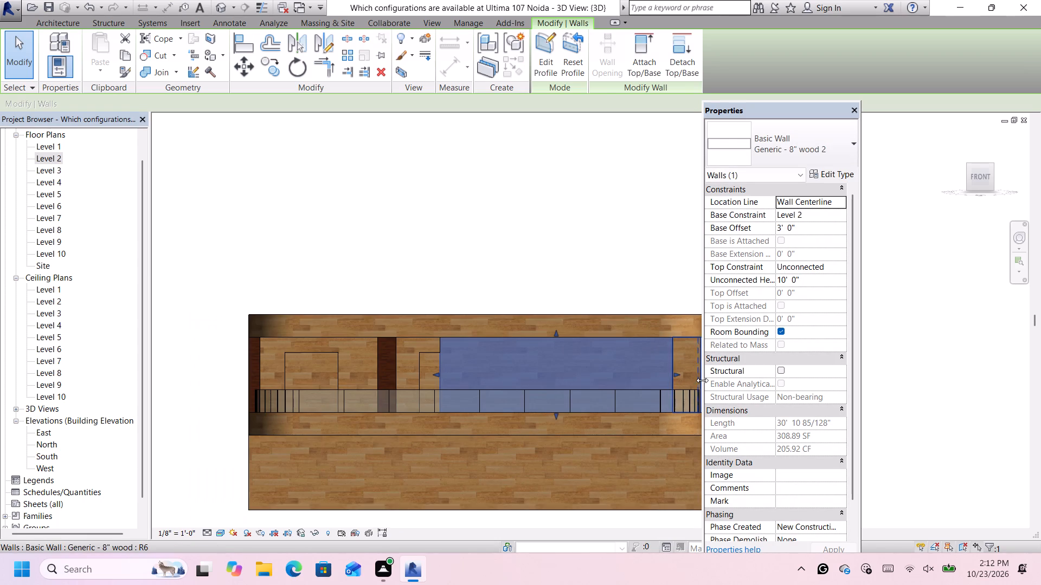
scroll(702, 380, down, 12)
scroll(687, 452, up, 7)
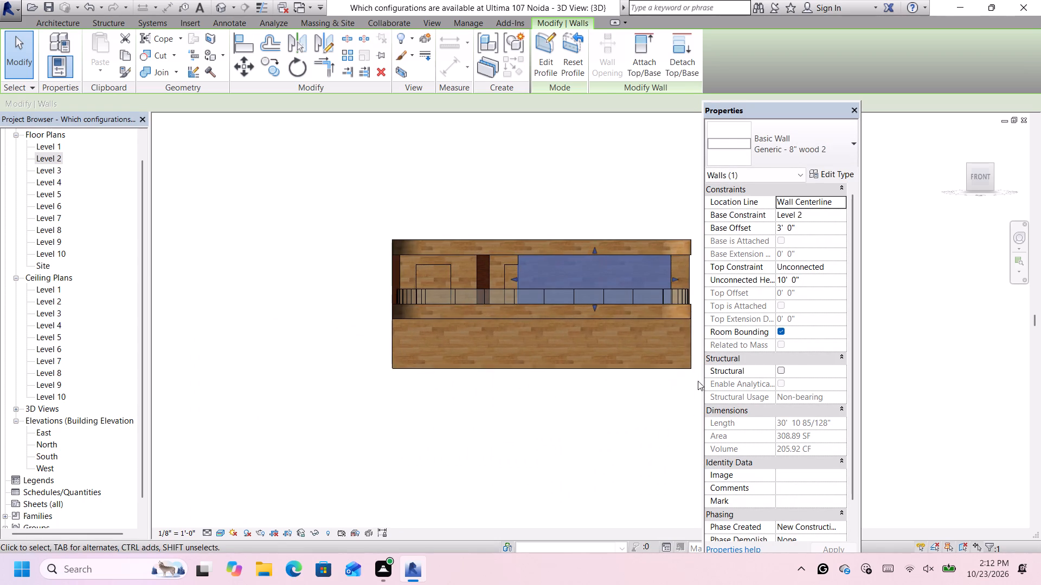
scroll(692, 302, up, 4)
drag(658, 268, 675, 264)
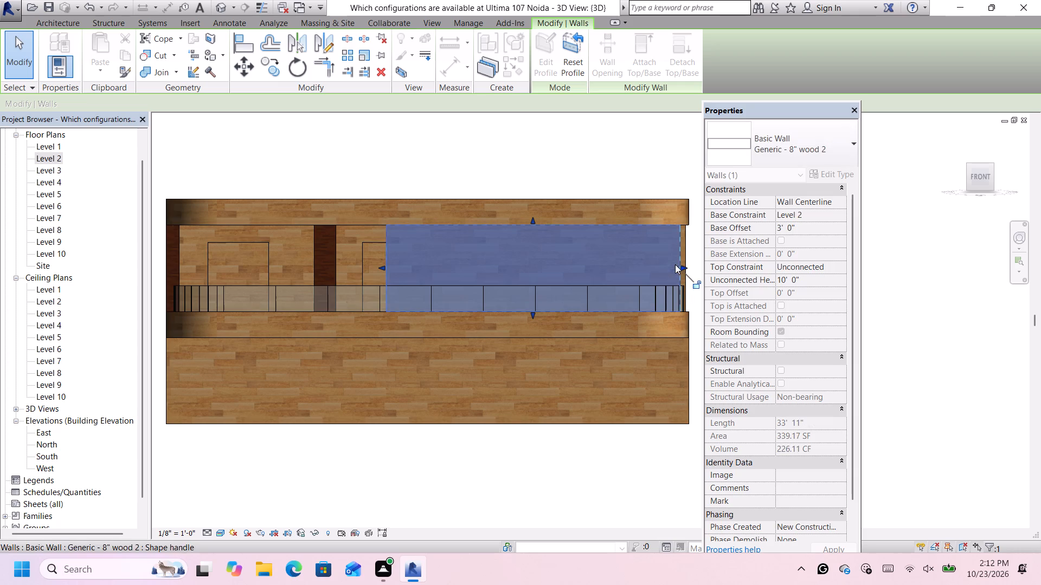
scroll(672, 357, down, 5)
click(655, 433)
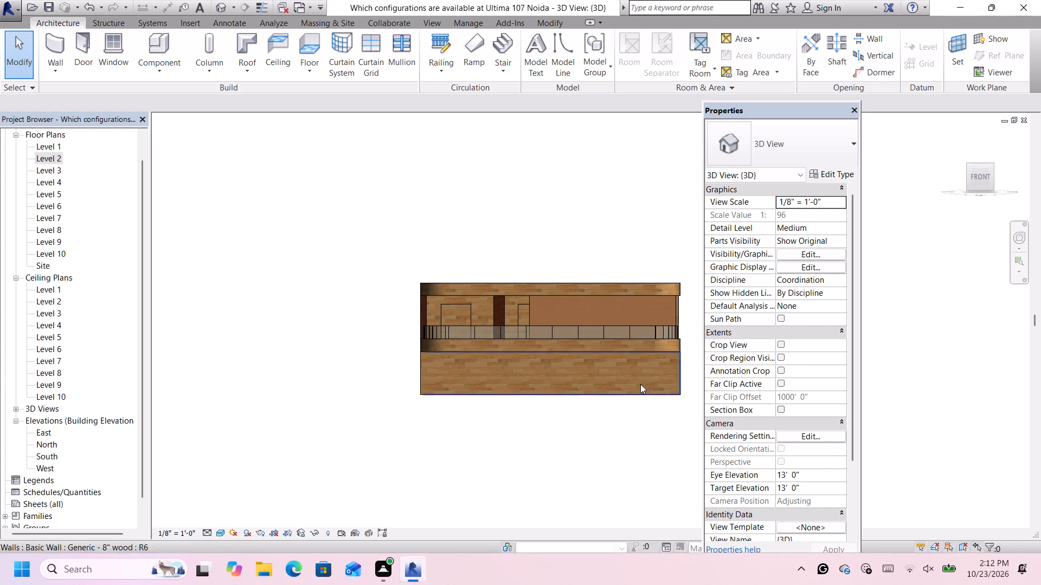
Examine the front facade's openings, extended wood wall, balcony glazing and slab ends from the front.
scroll(515, 305, up, 5)
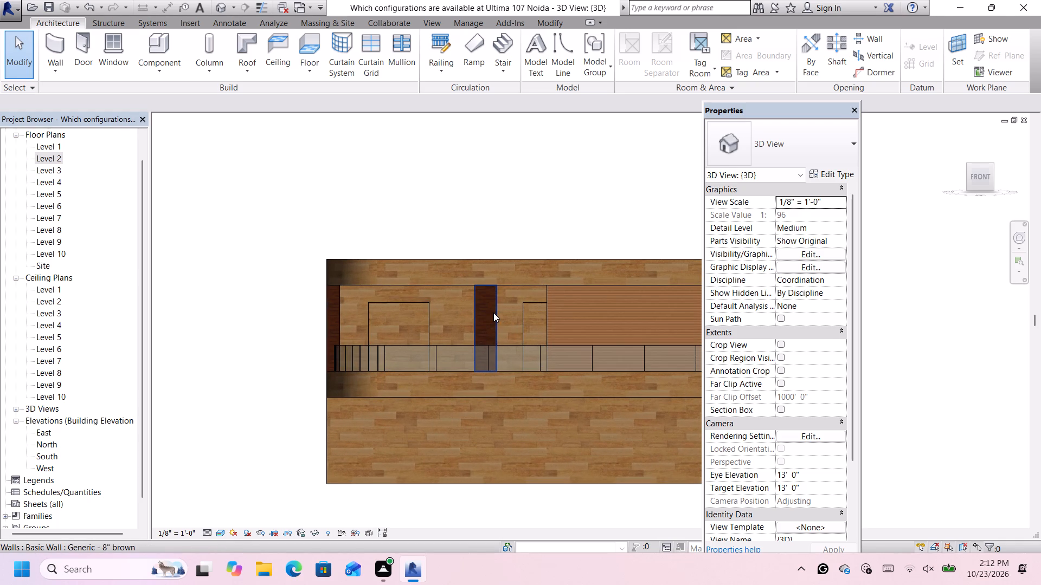
scroll(497, 310, down, 7)
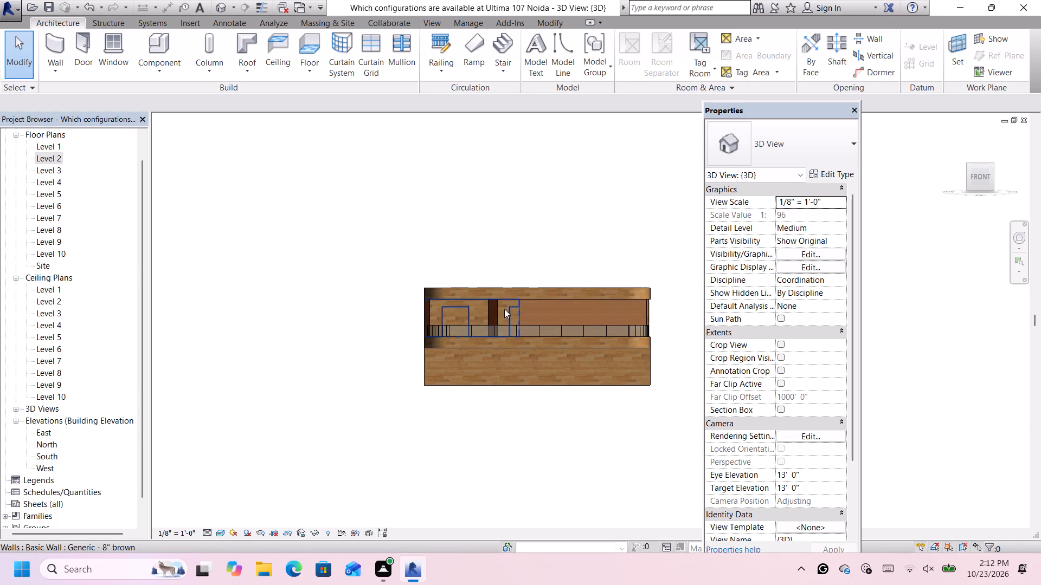
scroll(504, 309, down, 2)
scroll(537, 305, up, 3)
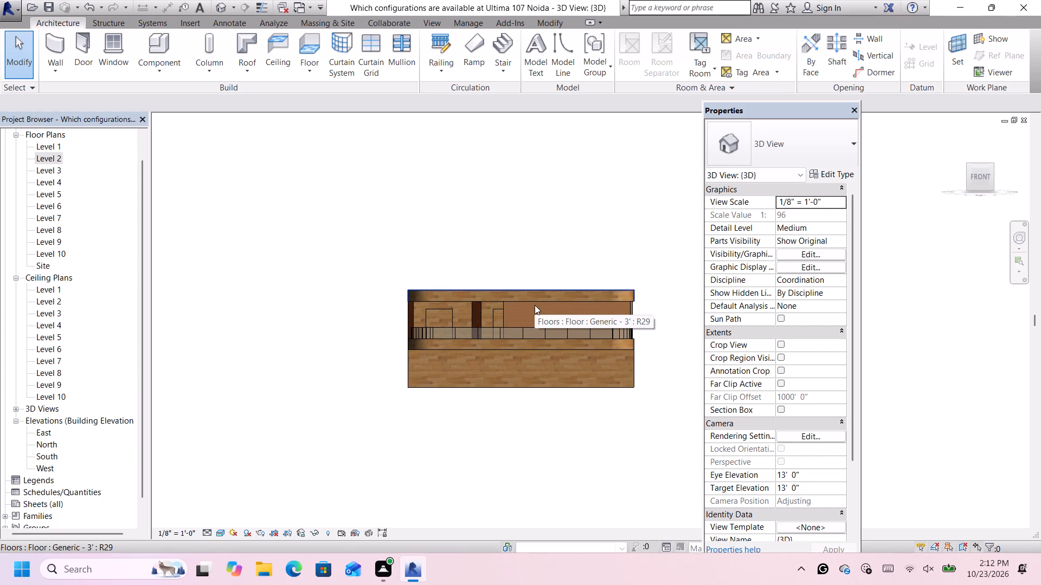
scroll(541, 302, down, 2)
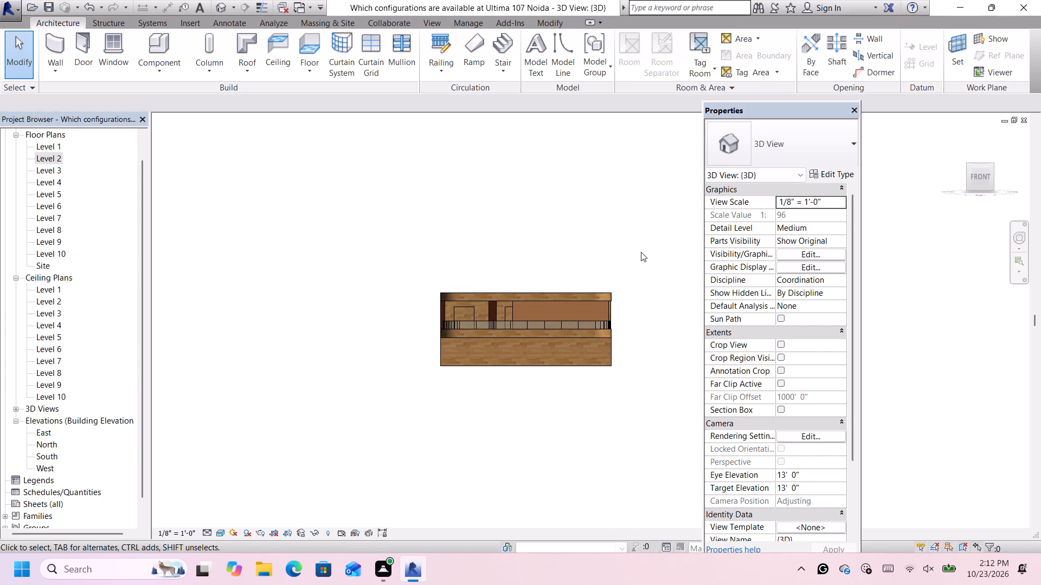
scroll(640, 253, up, 2)
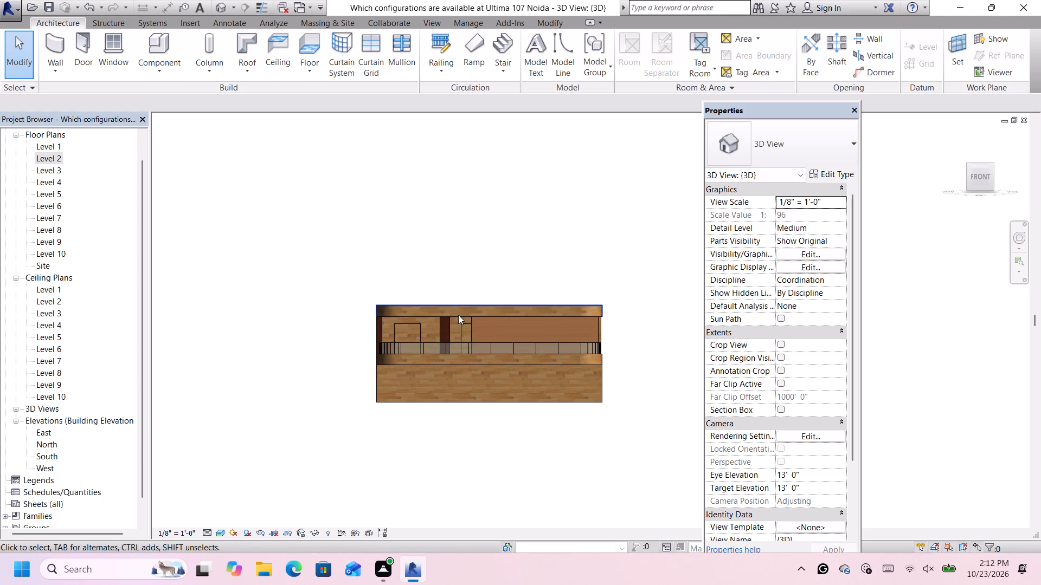
scroll(441, 309, up, 3)
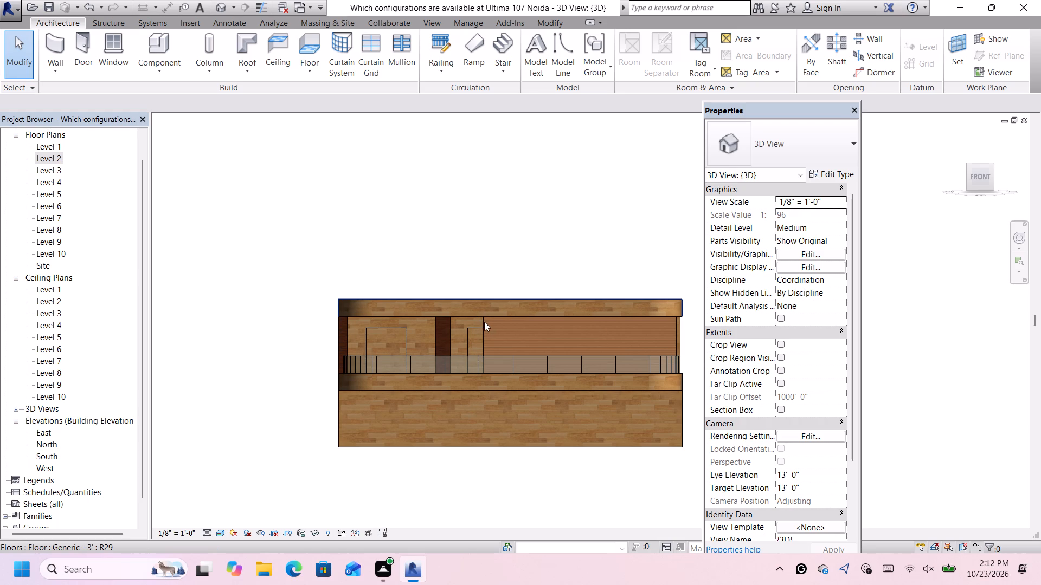
scroll(515, 266, down, 1)
click(515, 266)
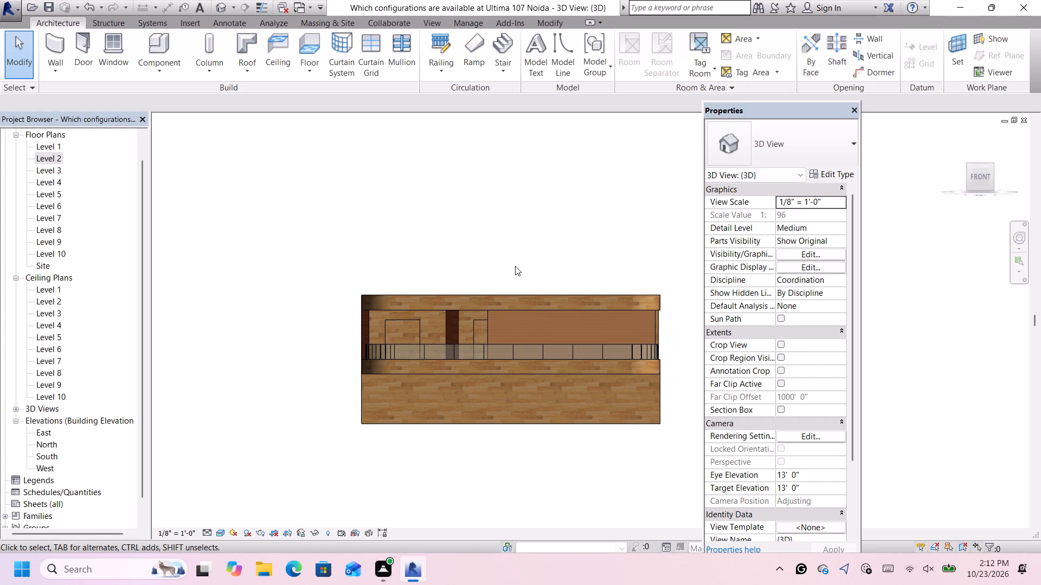
scroll(415, 339, up, 2)
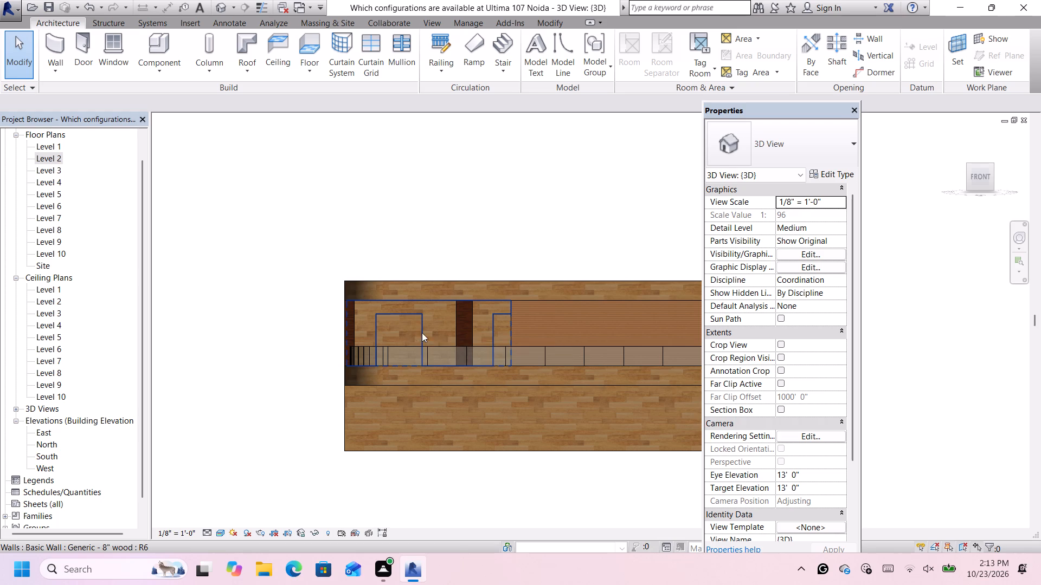
scroll(446, 325, down, 3)
scroll(562, 290, down, 2)
scroll(611, 272, up, 5)
scroll(639, 330, up, 1)
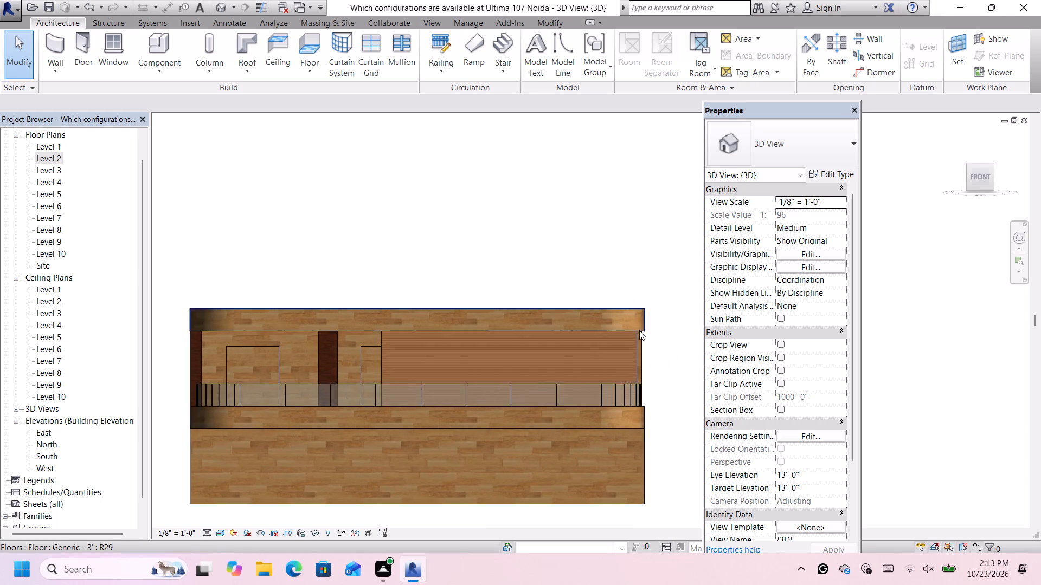
scroll(639, 330, up, 2)
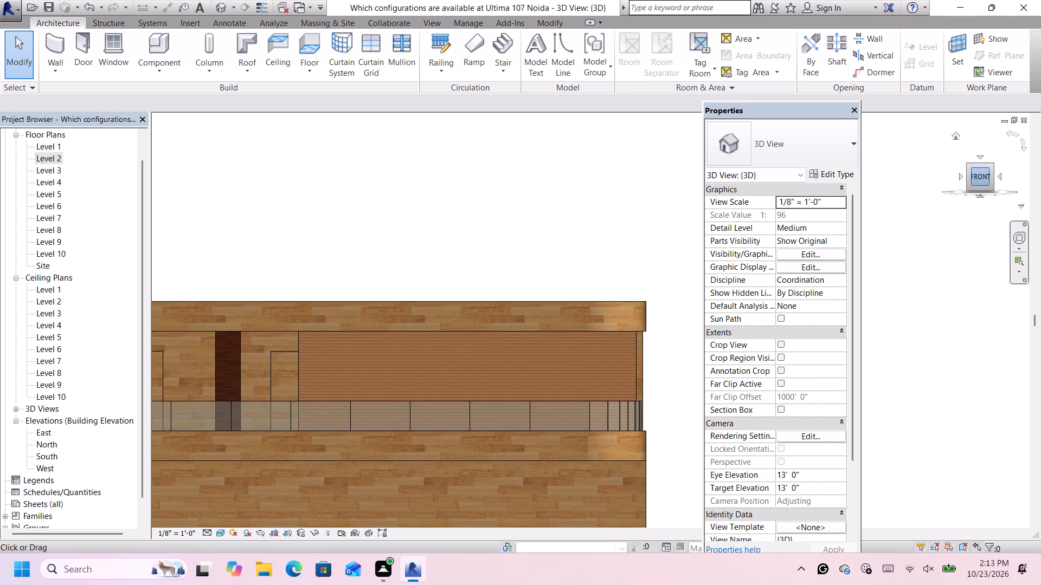
Examine the storey in 3D from the southwest, focusing on the curved balcony glazing and slab edges at the southeast corner.
click(969, 164)
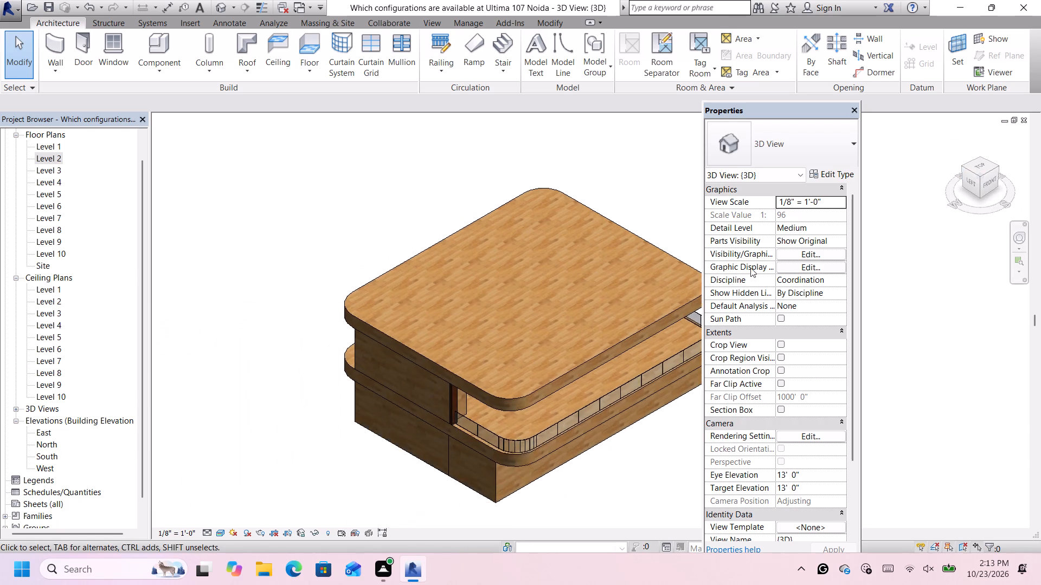
scroll(557, 320, down, 3)
scroll(600, 304, down, 3)
scroll(660, 275, up, 5)
scroll(665, 297, down, 1)
scroll(667, 301, up, 4)
scroll(667, 356, up, 4)
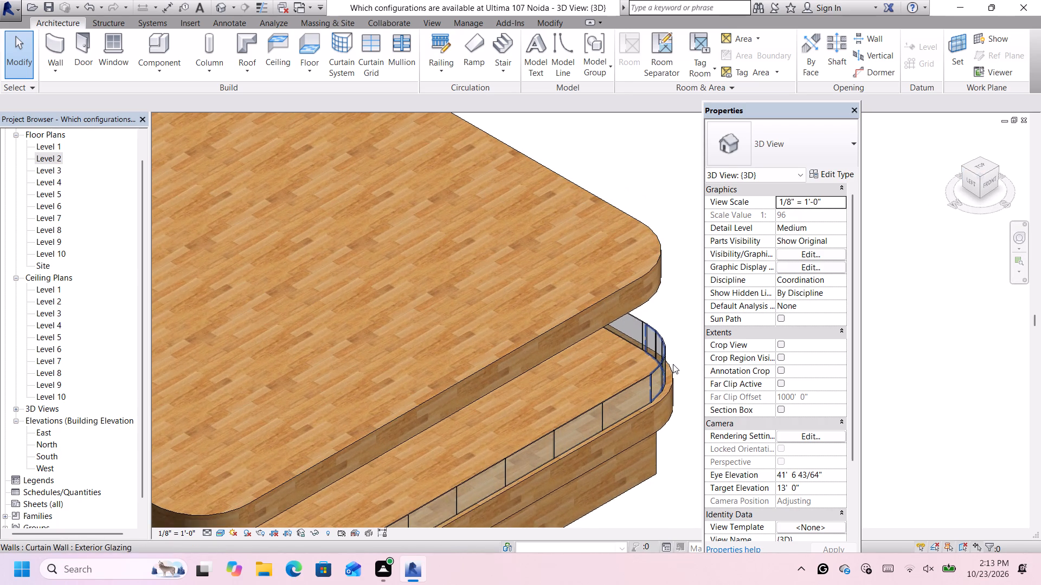
scroll(673, 365, up, 1)
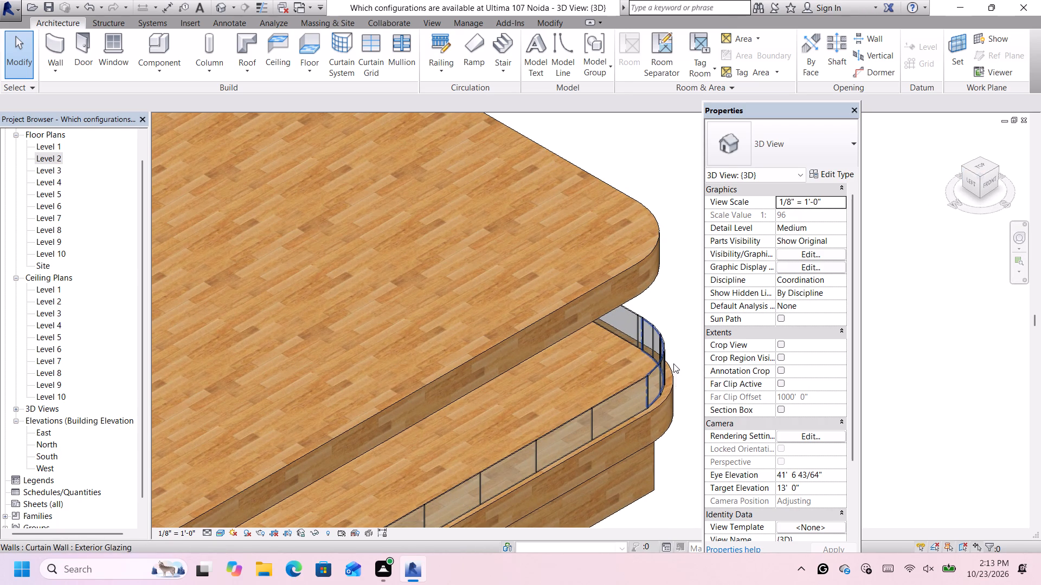
Select the upper storey's walls, openings, balcony glazing and top slab from the front, and combine them into one model group with the default name.
scroll(673, 363, down, 6)
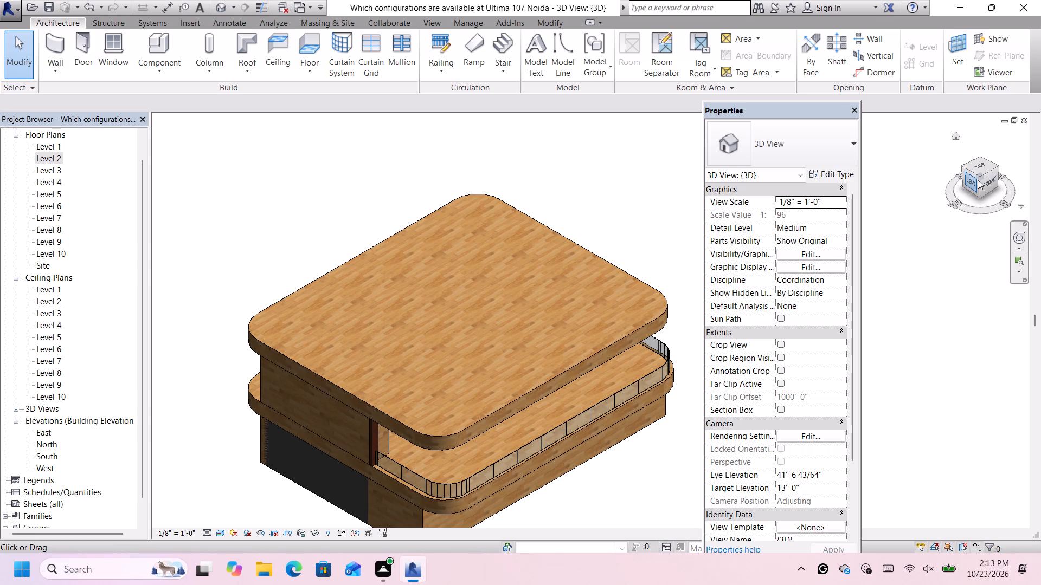
click(990, 179)
scroll(616, 278, down, 4)
scroll(616, 279, up, 4)
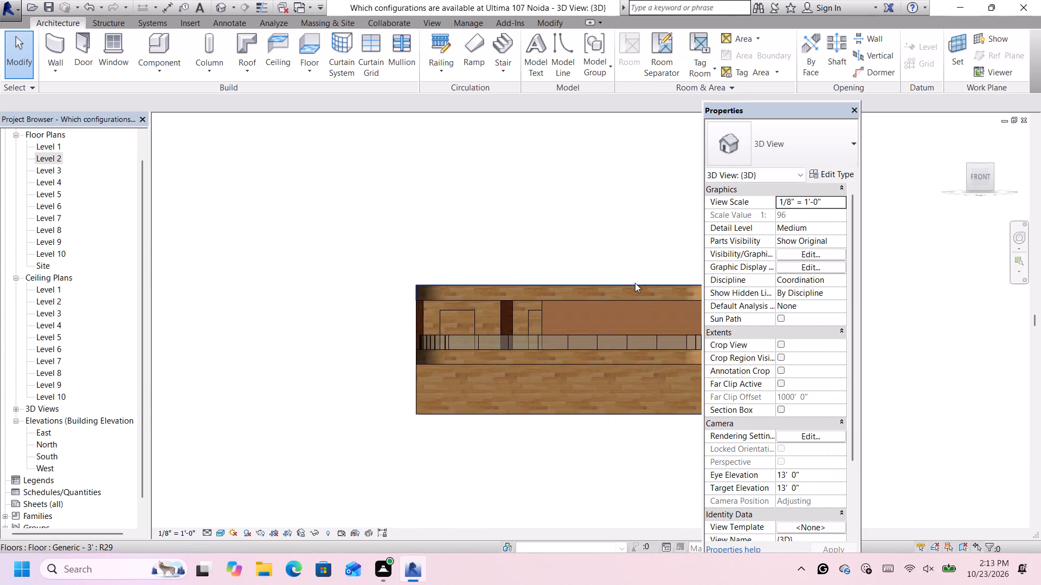
scroll(636, 283, down, 7)
scroll(663, 270, up, 8)
drag(688, 285, 686, 289)
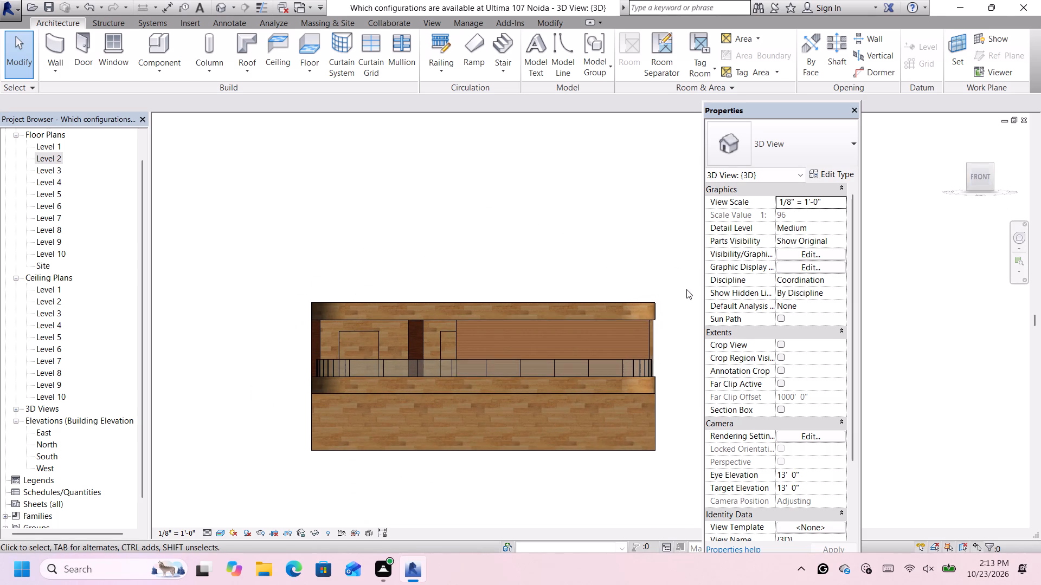
drag(686, 289, 324, 365)
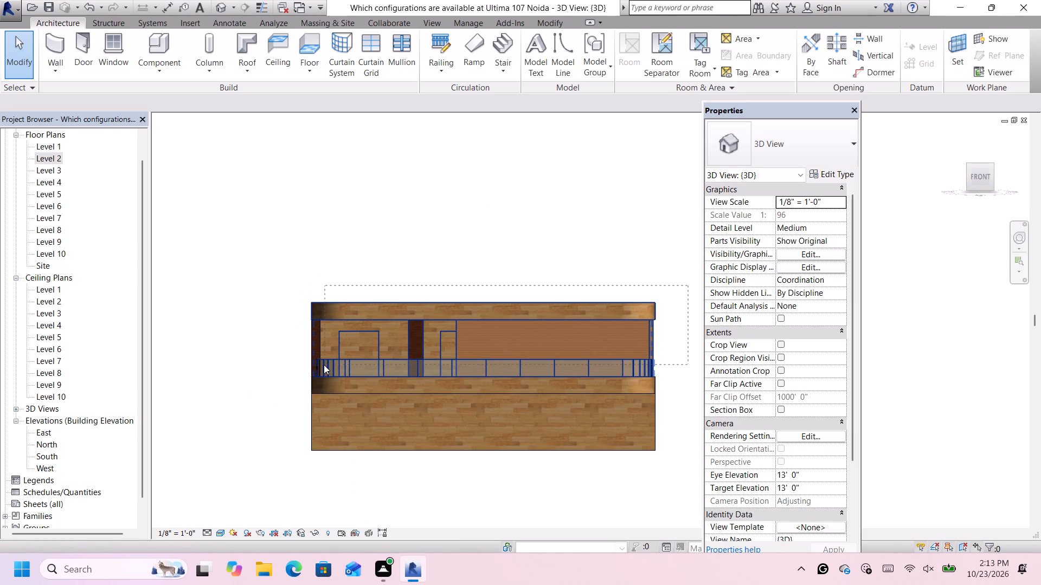
drag(324, 365, 292, 369)
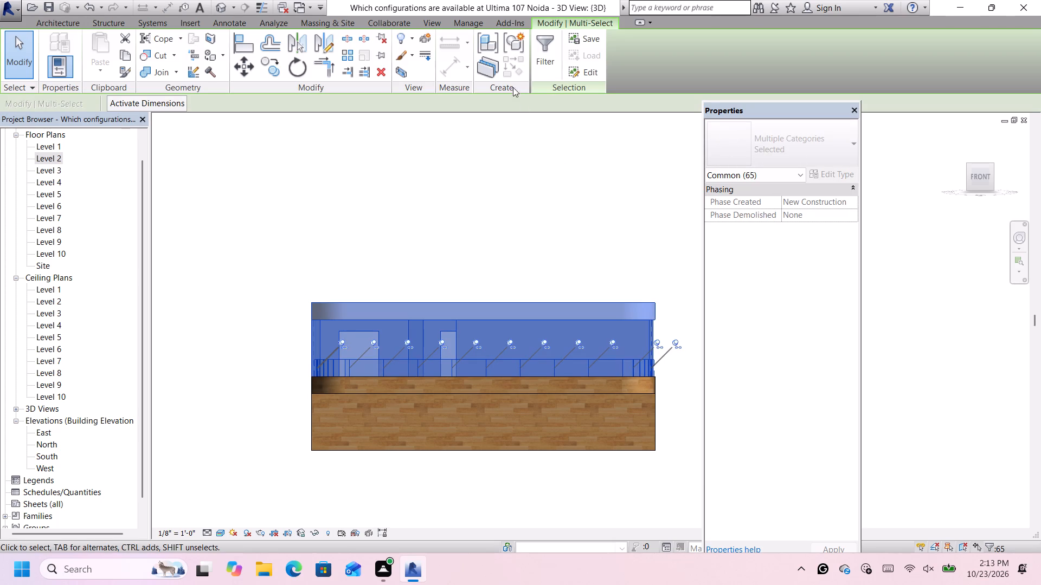
click(516, 34)
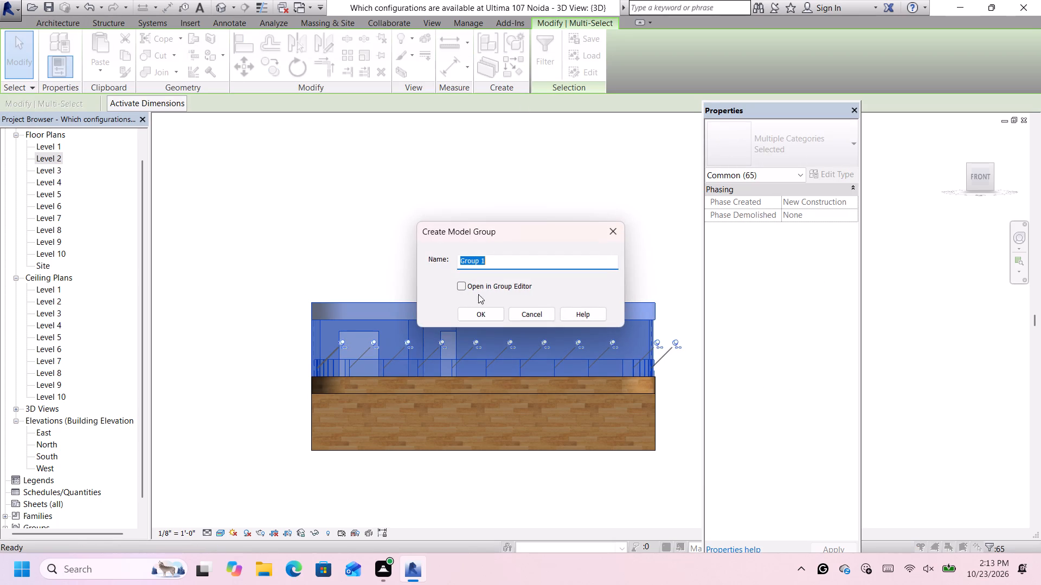
click(484, 309)
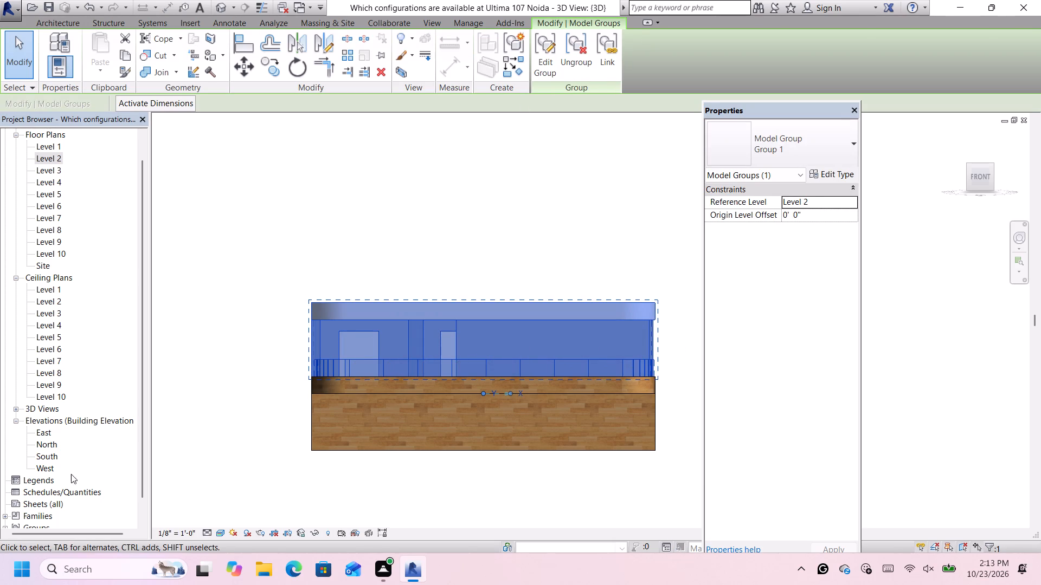
Copy the storey group and paste it in the South elevation directly above the original, vertically aligned with it.
double_click(56, 457)
scroll(451, 398, down, 1)
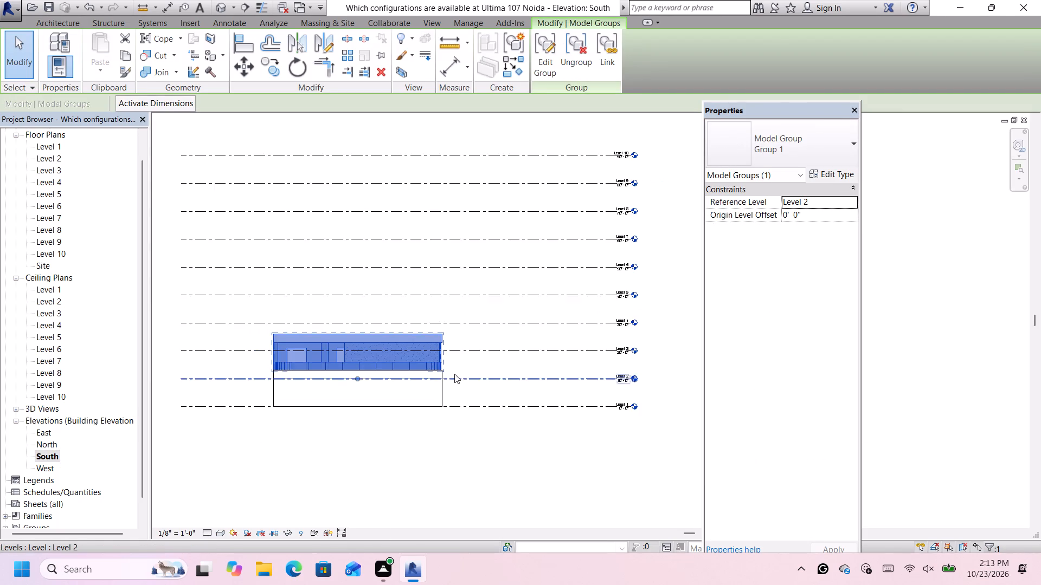
scroll(454, 374, down, 1)
key(ctrl+c)
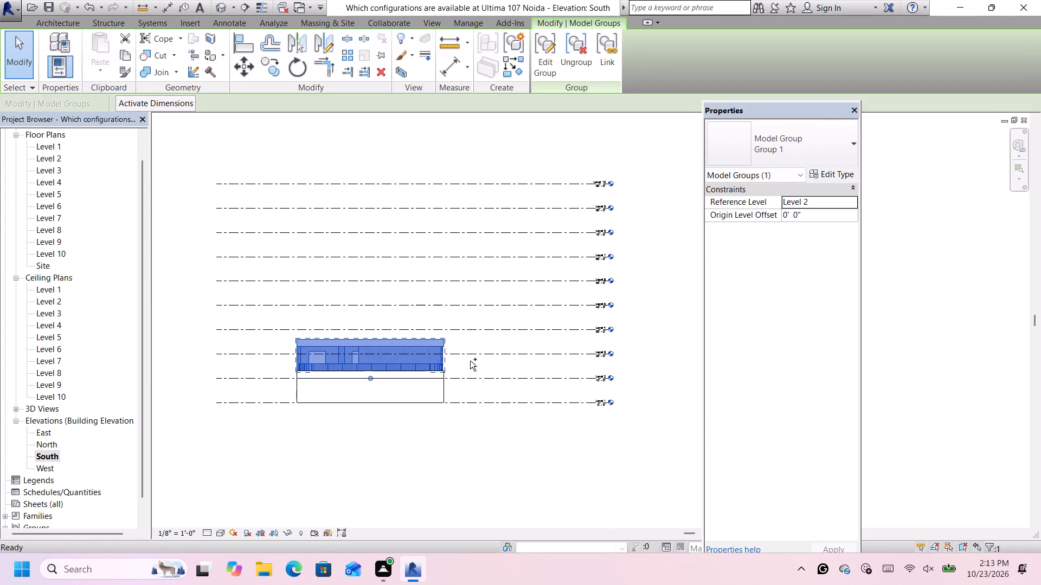
key(ctrl+v)
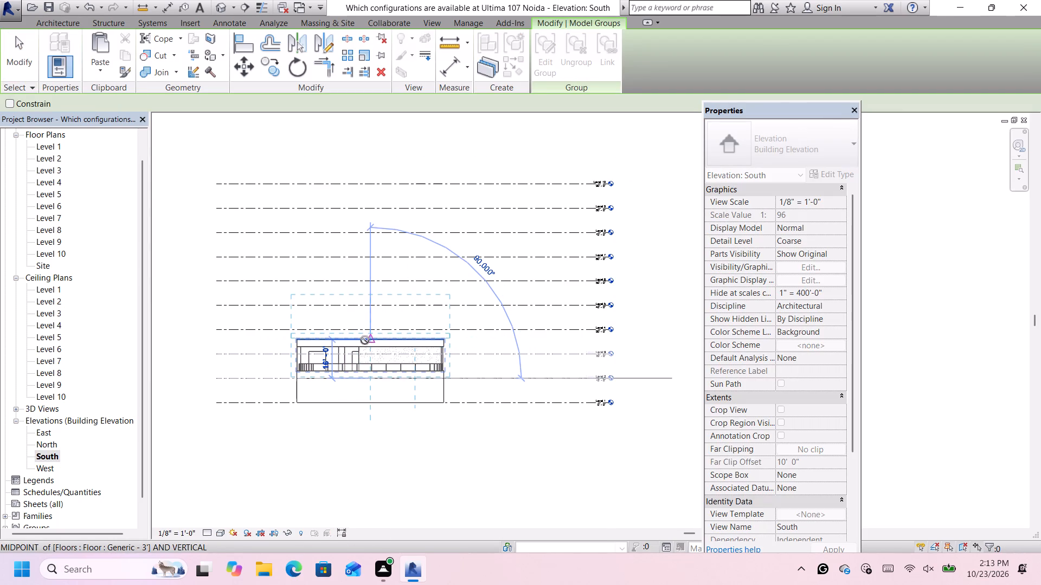
scroll(366, 341, up, 2)
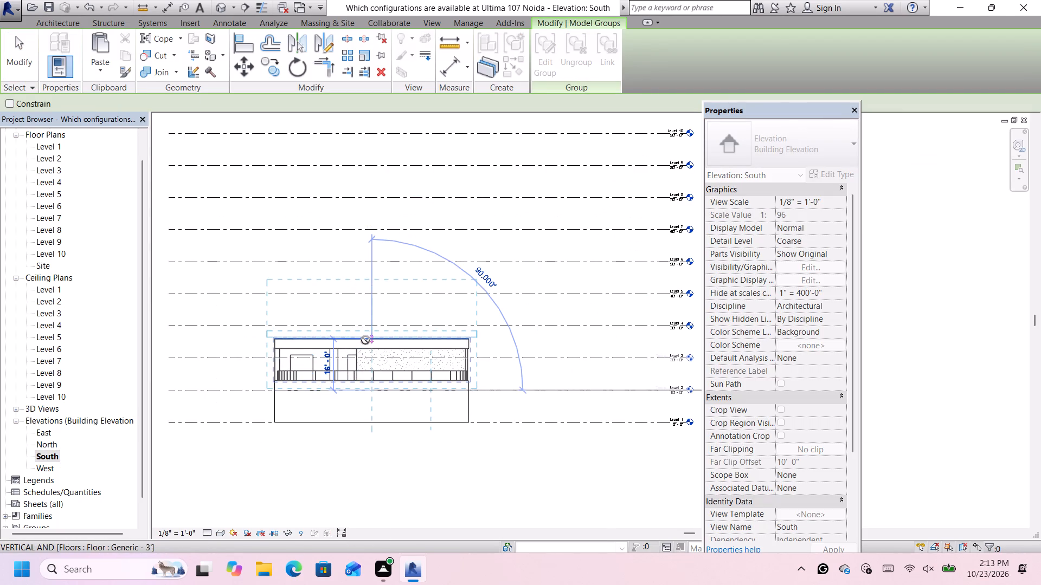
click(365, 340)
Nudge the pasted storey group down in the South elevation until its base is close to the slab below.
scroll(412, 325, up, 4)
scroll(497, 343, down, 1)
scroll(498, 343, up, 1)
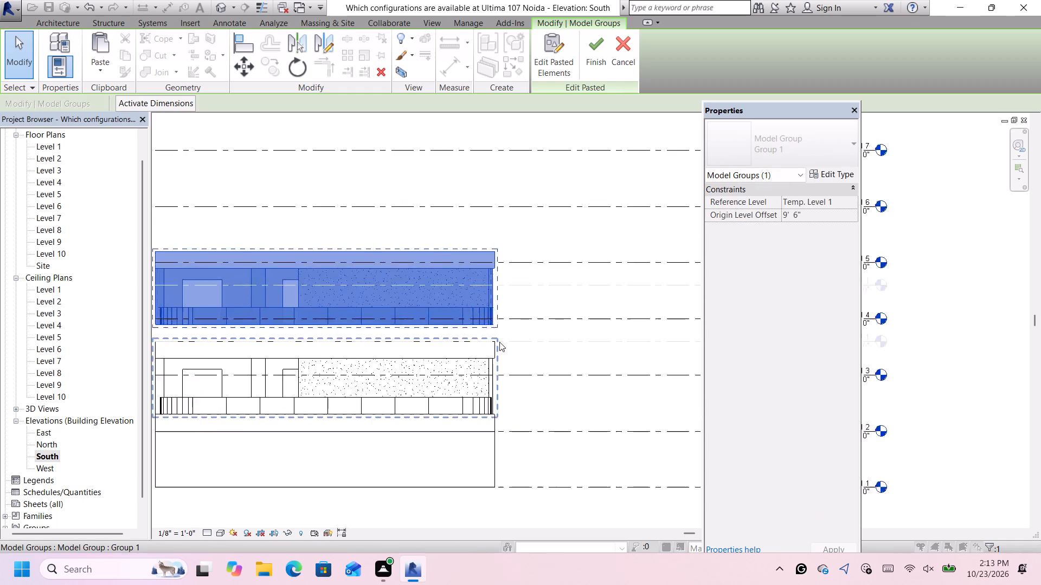
scroll(499, 342, up, 2)
key(Down)
key(Down)
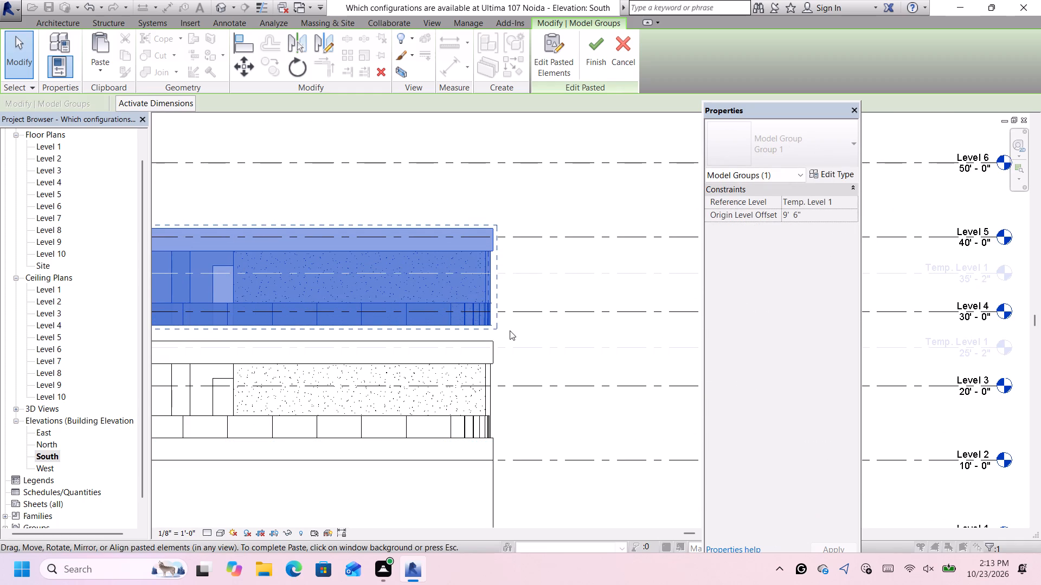
key(Down)
key(Down)
key(Down)
key(Down)
key(Down)
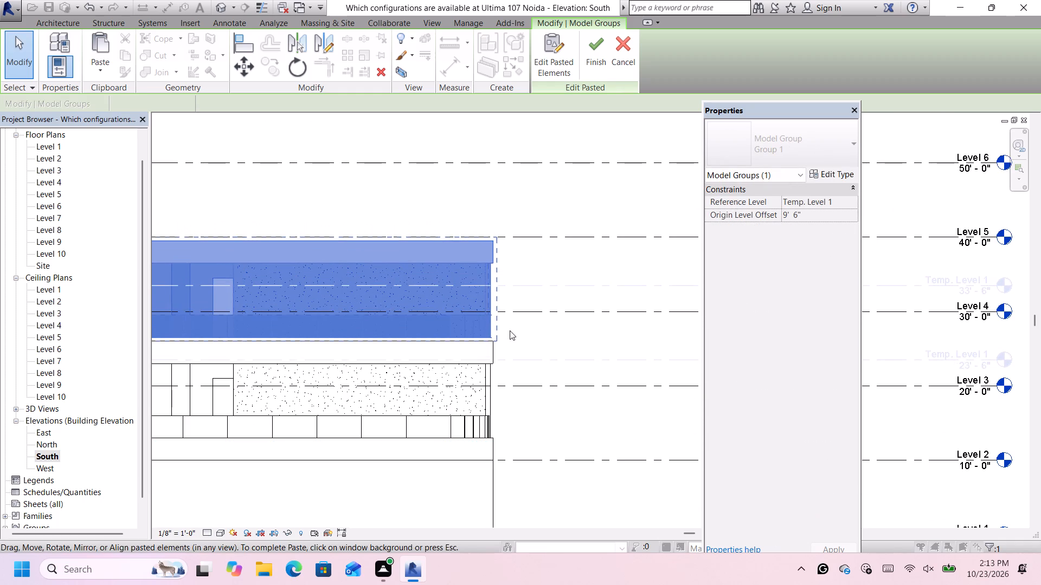
Fine-tune the pasted storey's height until its balcony glazing base rests on the top face of the slab below, and finish the paste.
scroll(507, 356, up, 5)
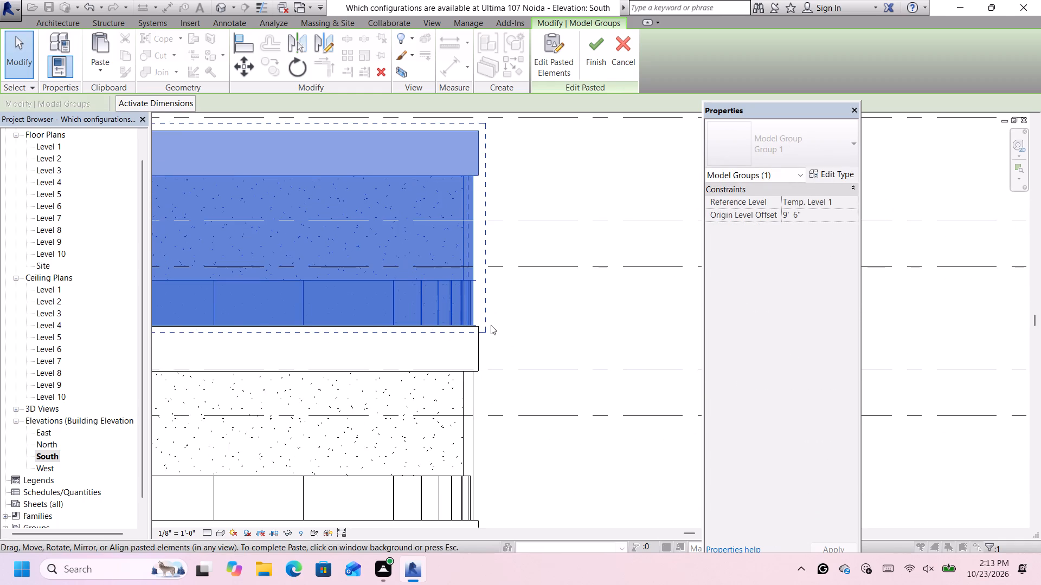
scroll(491, 324, up, 3)
key(Down)
scroll(481, 331, up, 5)
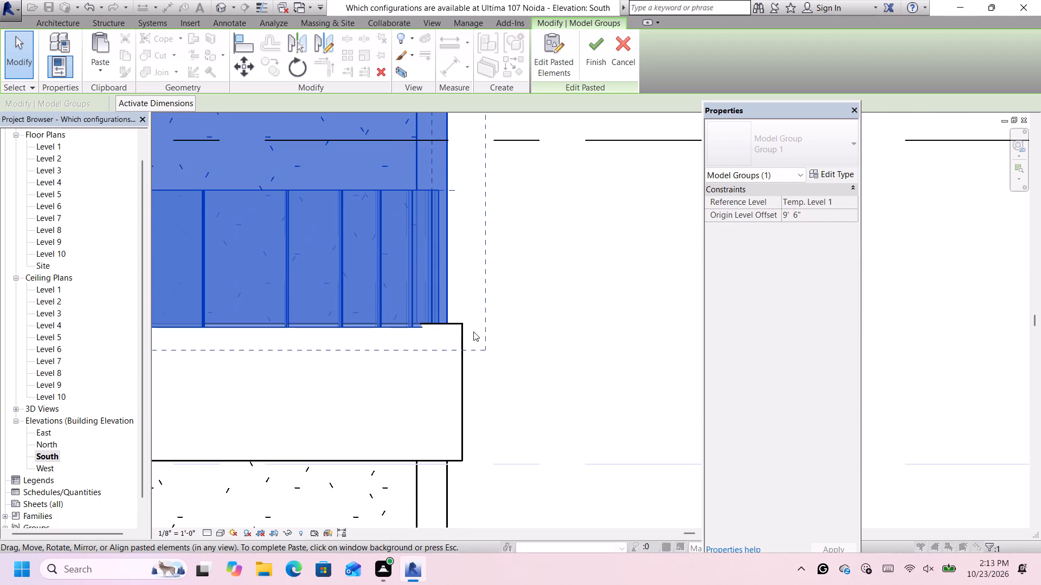
scroll(459, 331, up, 7)
key(Up)
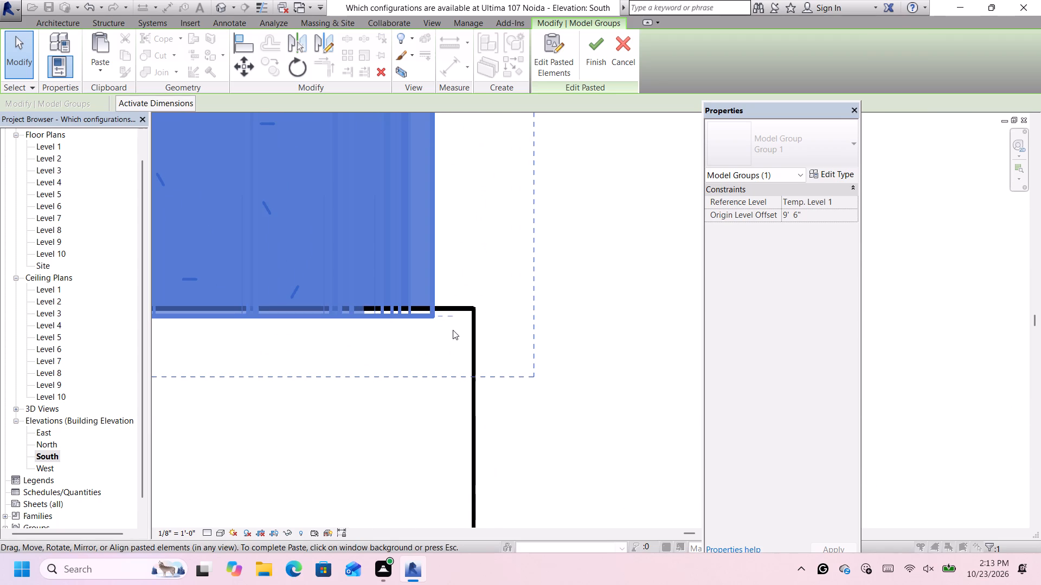
key(Up)
key(Up)
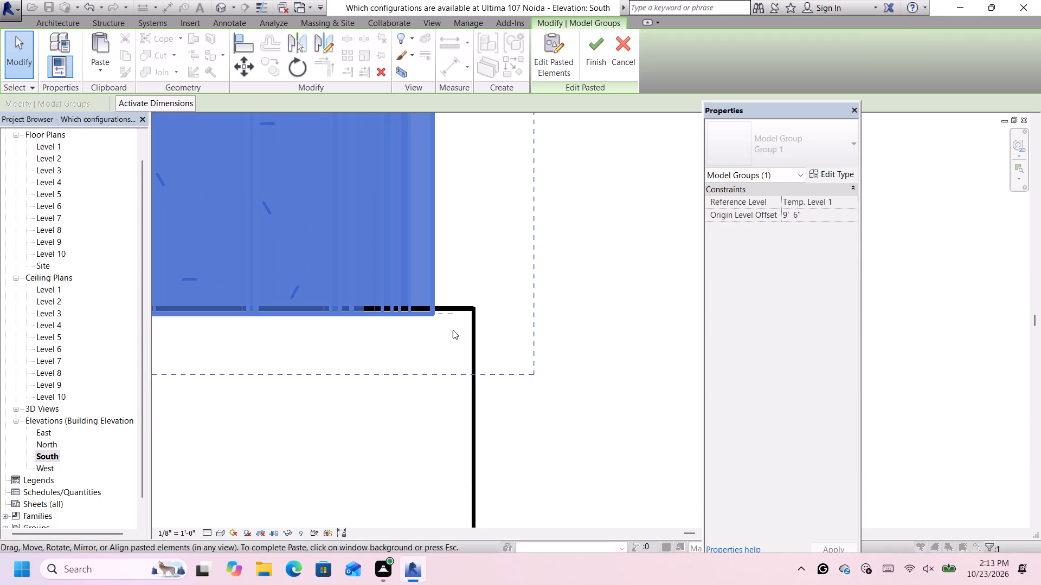
key(Up)
key(Up)
scroll(453, 330, down, 4)
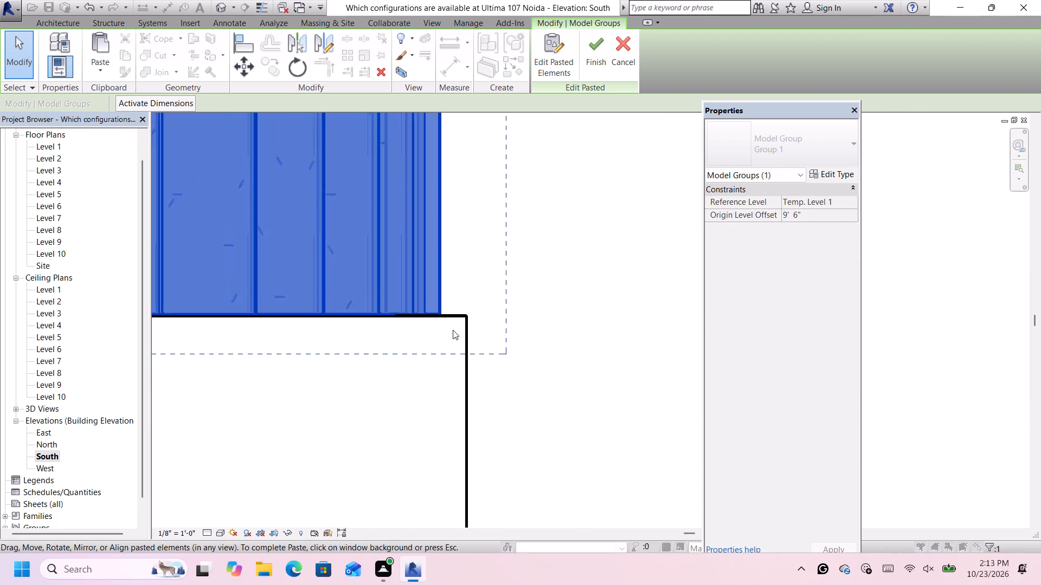
scroll(453, 330, down, 19)
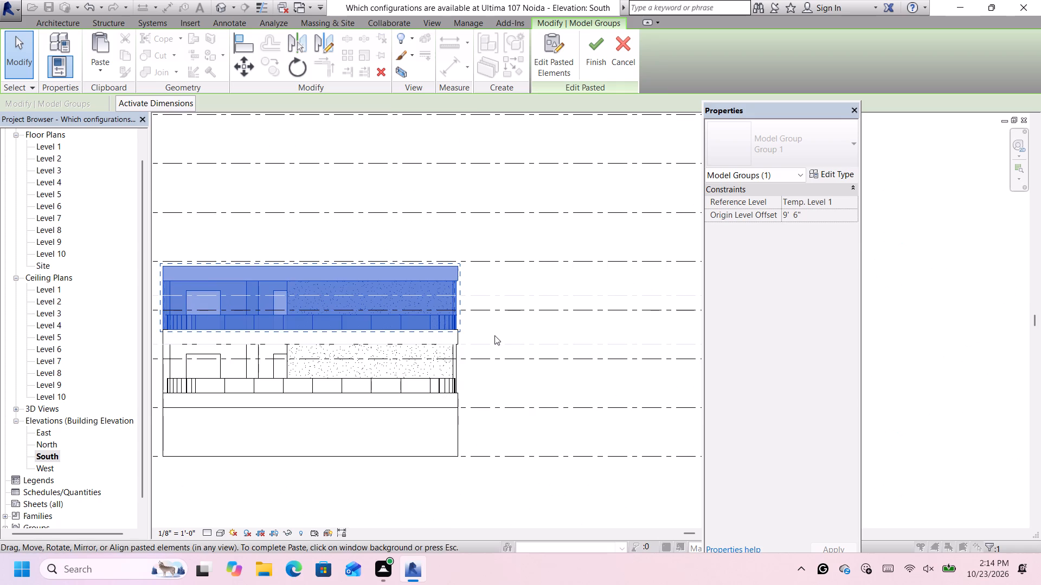
click(494, 335)
Paste a second copy of the storey group above the two stacked storeys, vertically aligned with them, near Level 5.
scroll(494, 335, down, 6)
scroll(475, 332, up, 2)
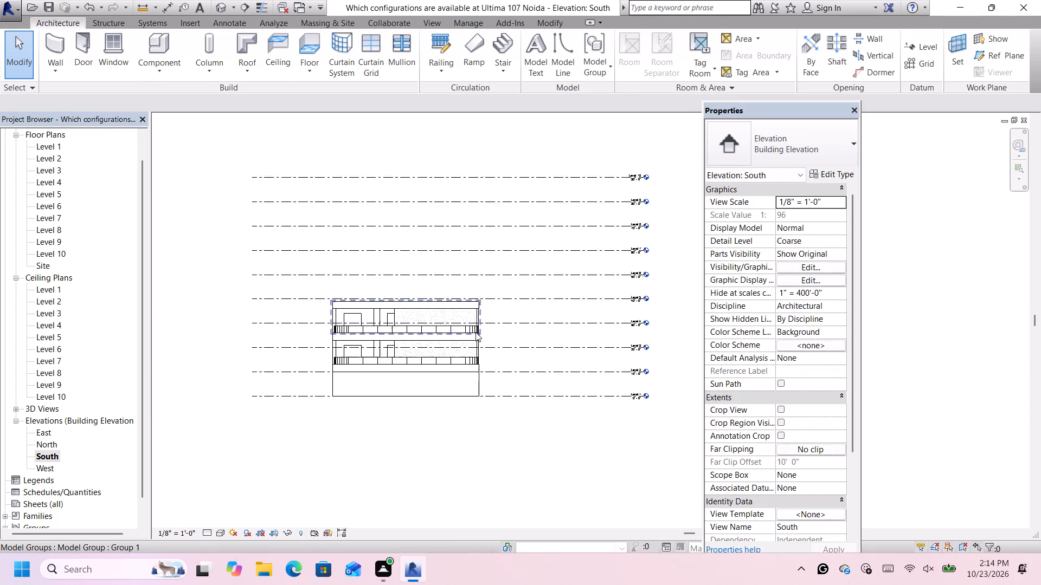
scroll(475, 332, up, 3)
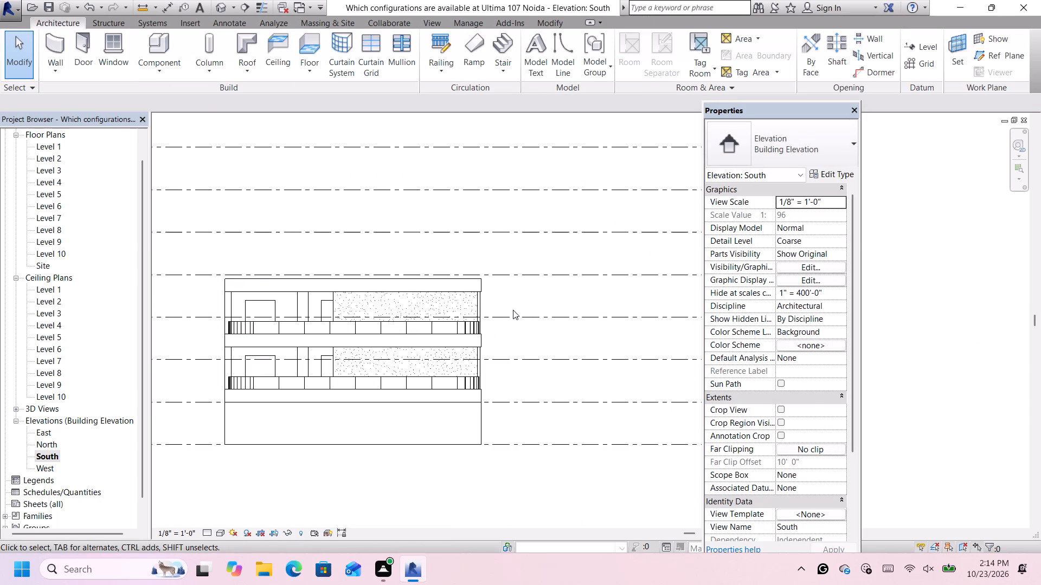
scroll(484, 330, down, 1)
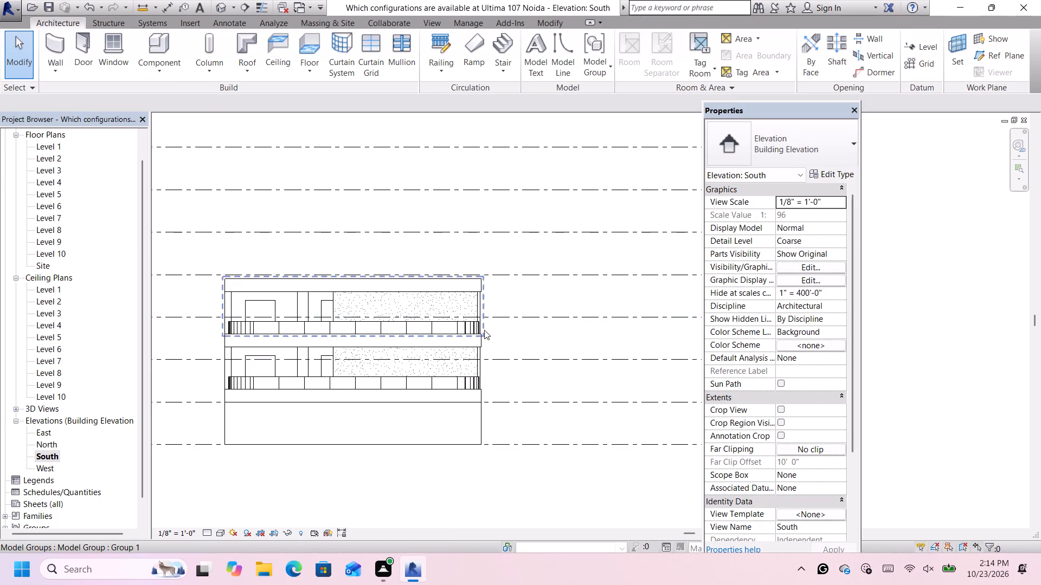
key(ctrl+v)
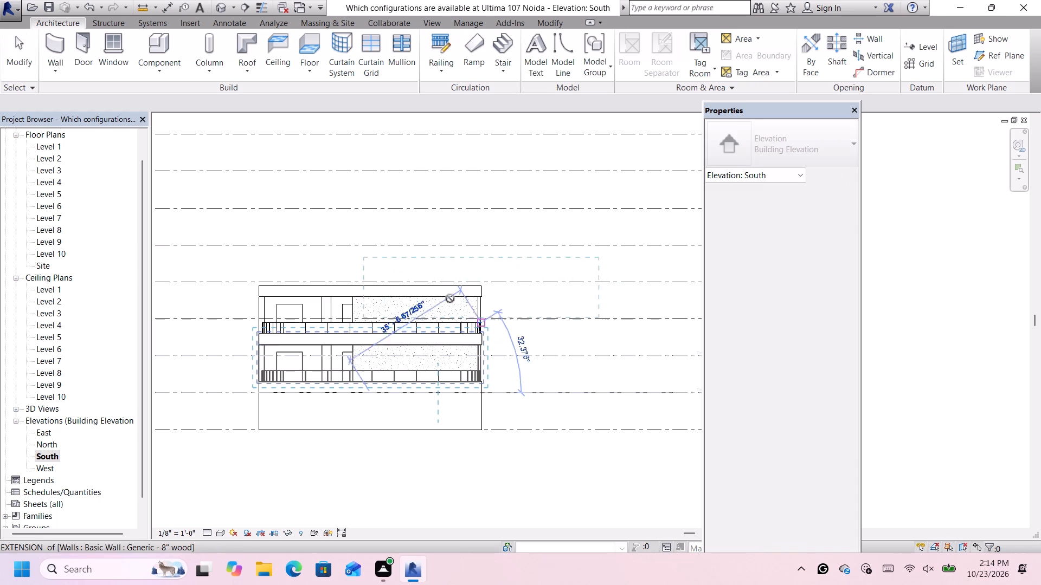
click(366, 283)
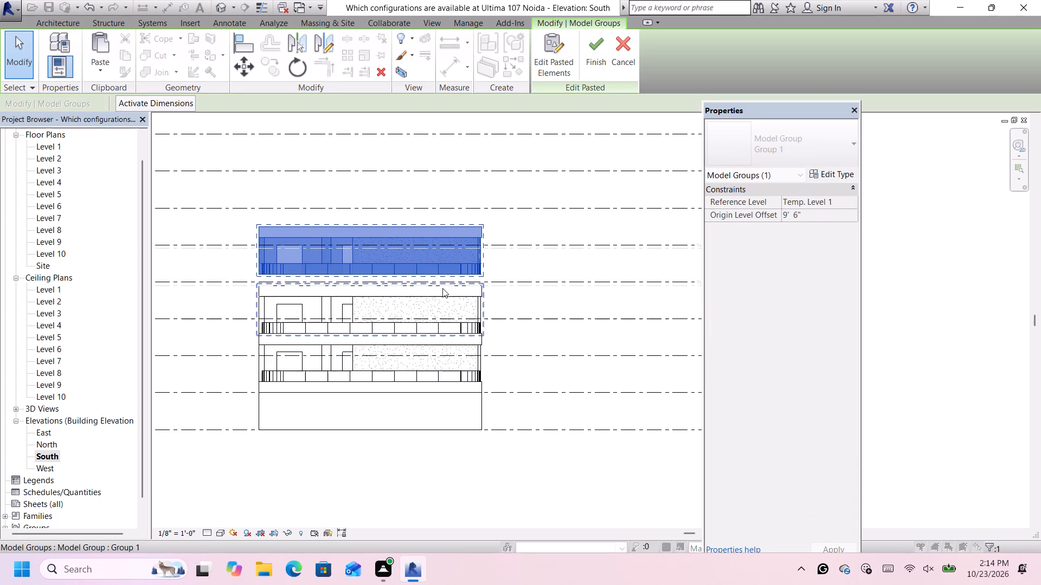
Nudge the second pasted storey down until its base rests on the top face of the slab below, and finish the paste.
scroll(453, 288, up, 3)
scroll(508, 264, up, 5)
key(Down)
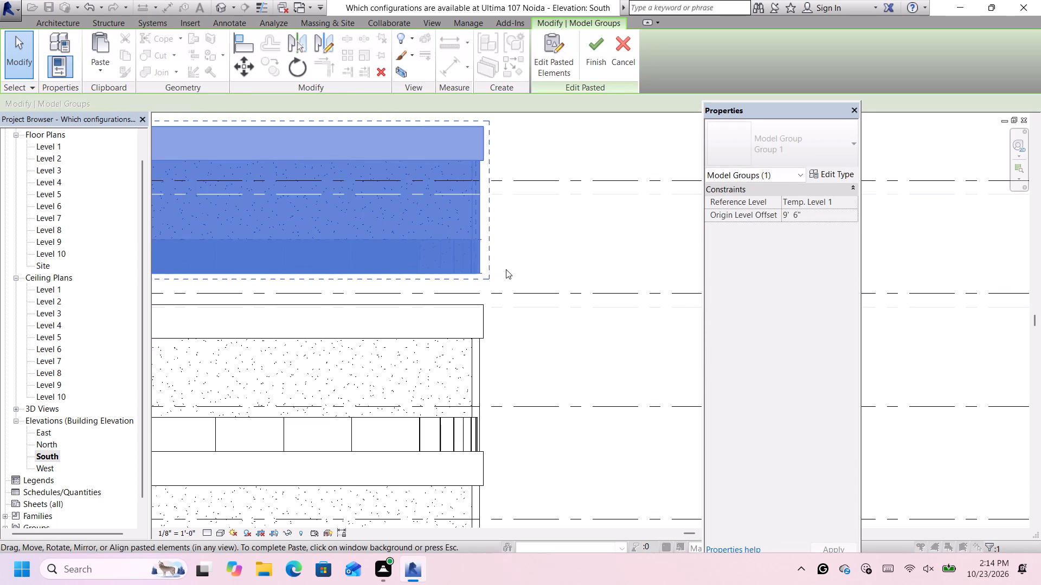
key(Down)
key(Down)
key(Down)
scroll(506, 269, down, 6)
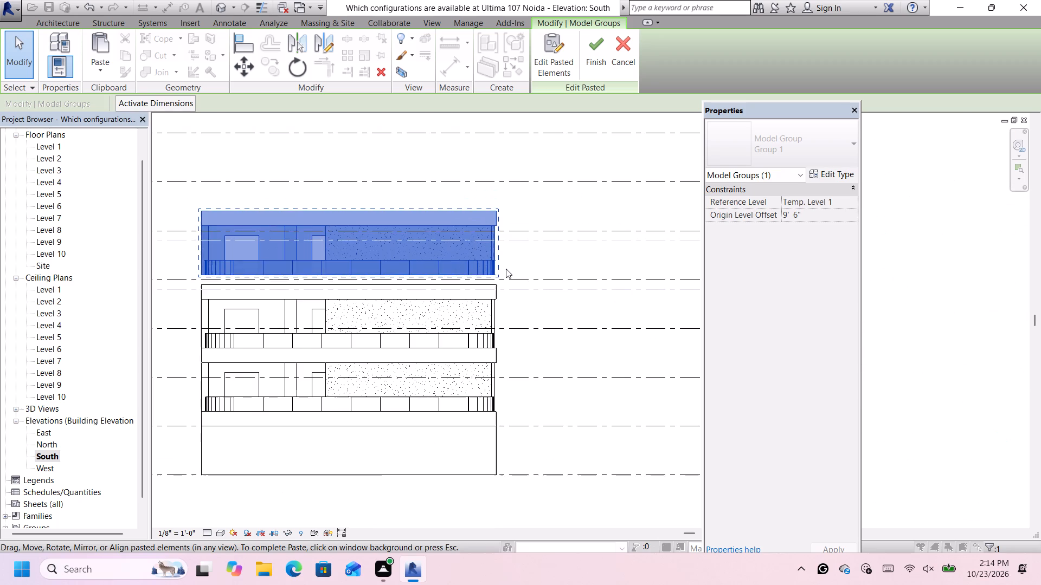
key(Down)
key(Down)
key(Down)
scroll(498, 287, up, 5)
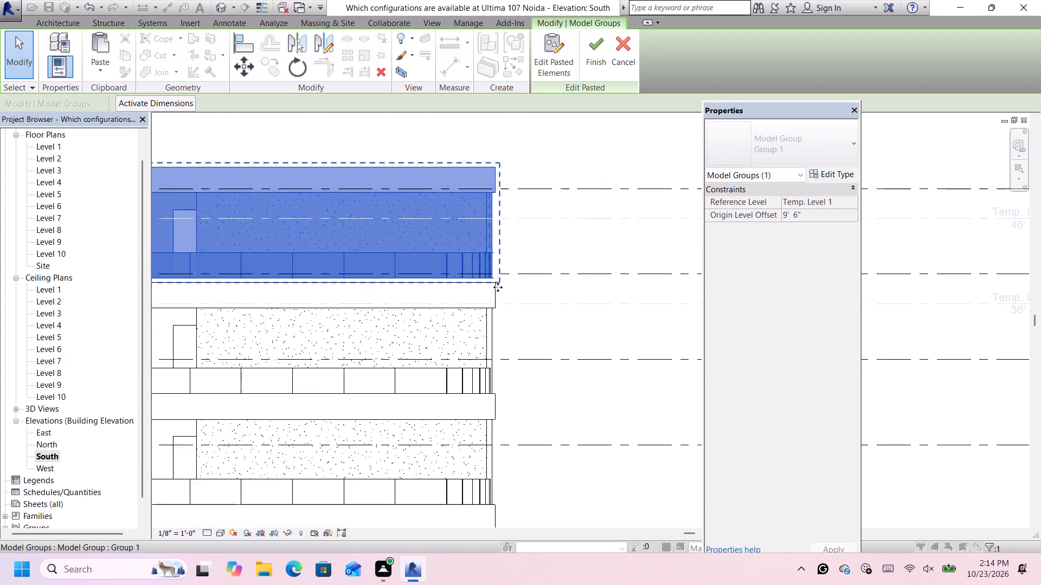
key(Down)
scroll(519, 278, down, 5)
key(Down)
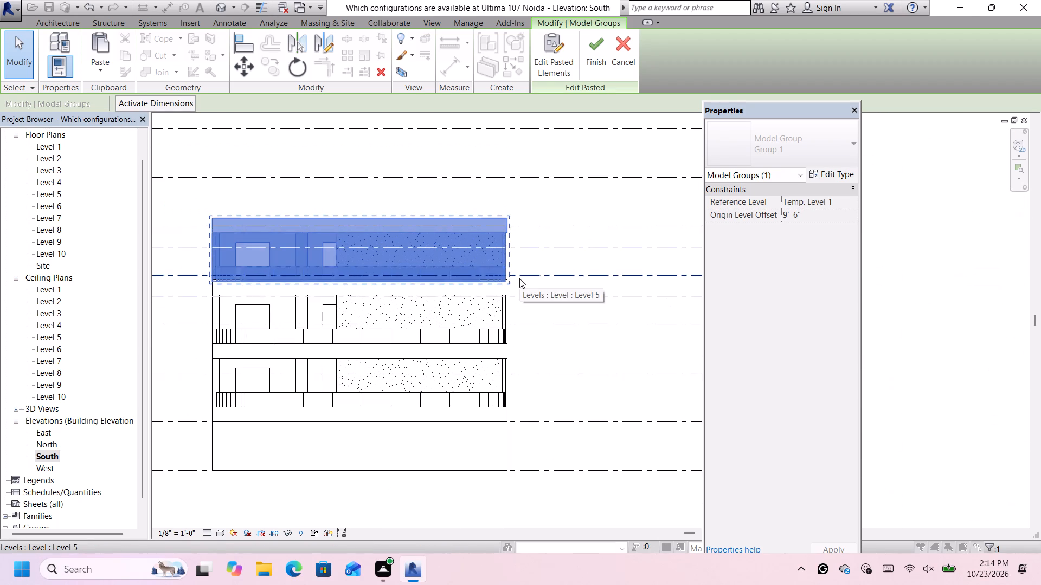
scroll(519, 278, up, 4)
key(Up)
scroll(510, 282, up, 5)
scroll(439, 274, up, 8)
scroll(495, 282, up, 4)
scroll(495, 283, down, 19)
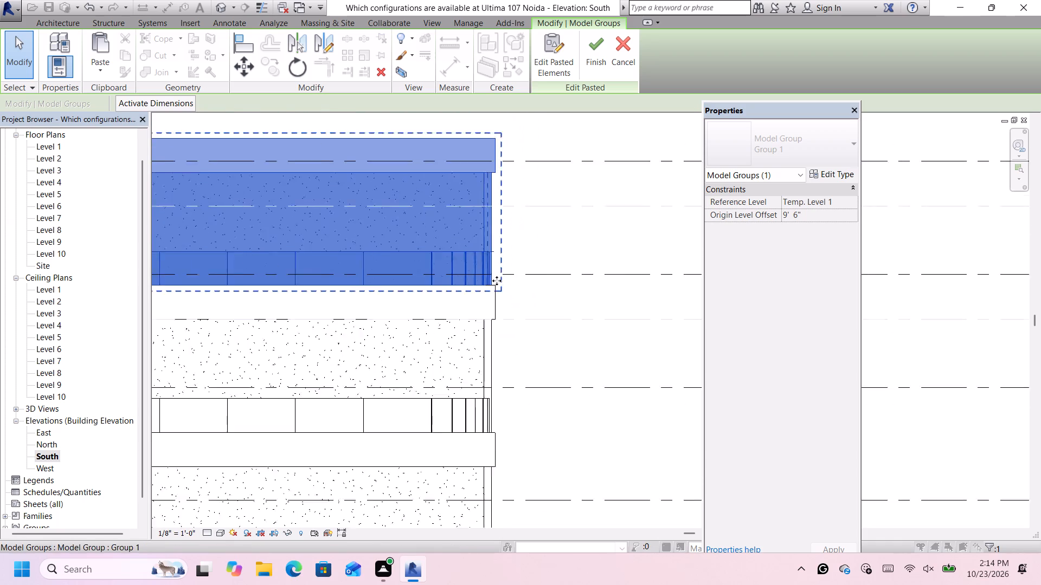
scroll(497, 281, down, 4)
click(537, 303)
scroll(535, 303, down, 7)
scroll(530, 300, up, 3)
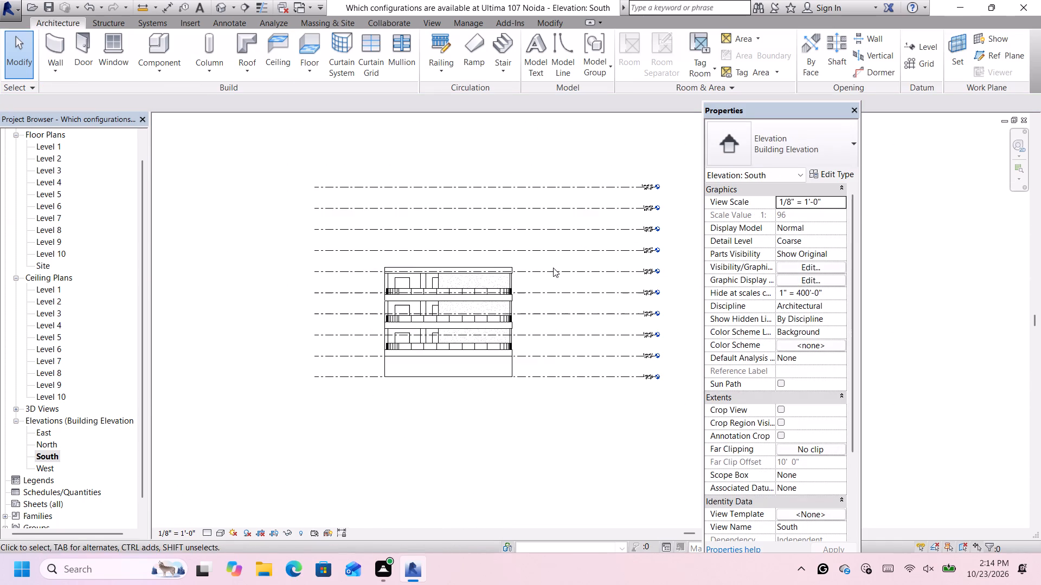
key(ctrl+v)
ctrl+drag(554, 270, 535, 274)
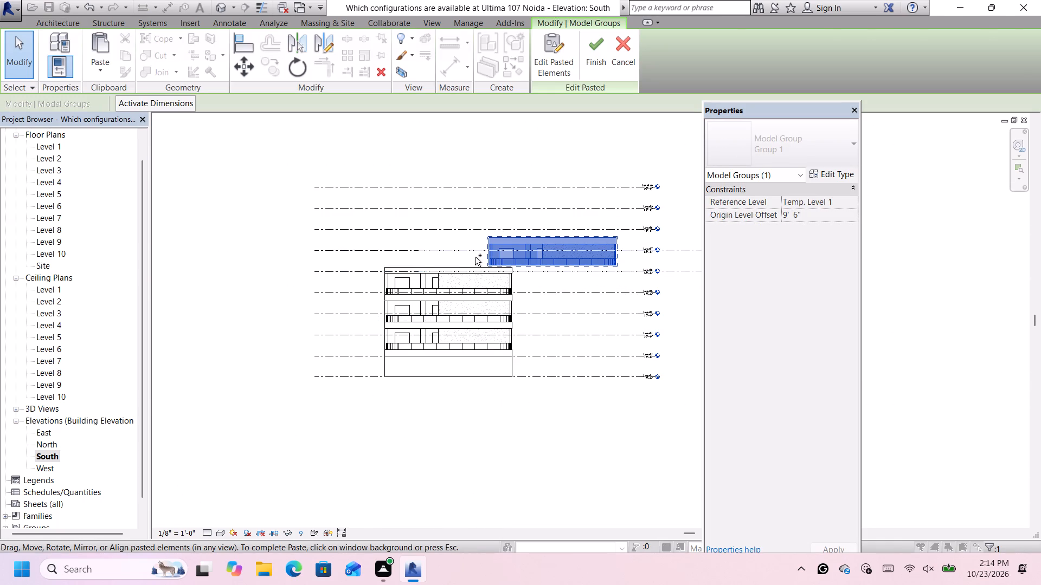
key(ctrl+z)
Paste a third copy of the storey group above the three stacked storeys, vertically aligned with them.
key(ctrl+v)
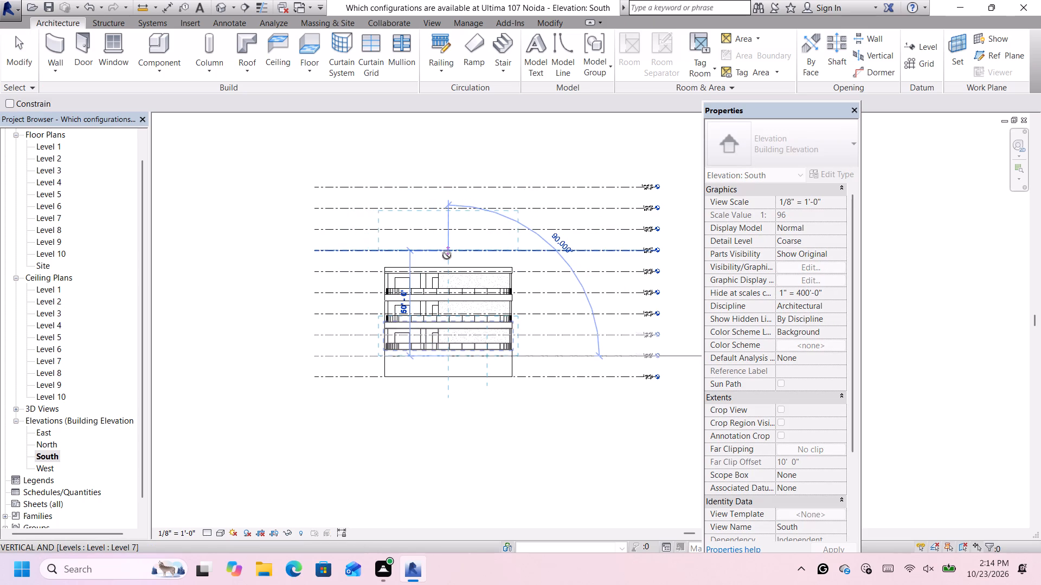
scroll(447, 255, up, 6)
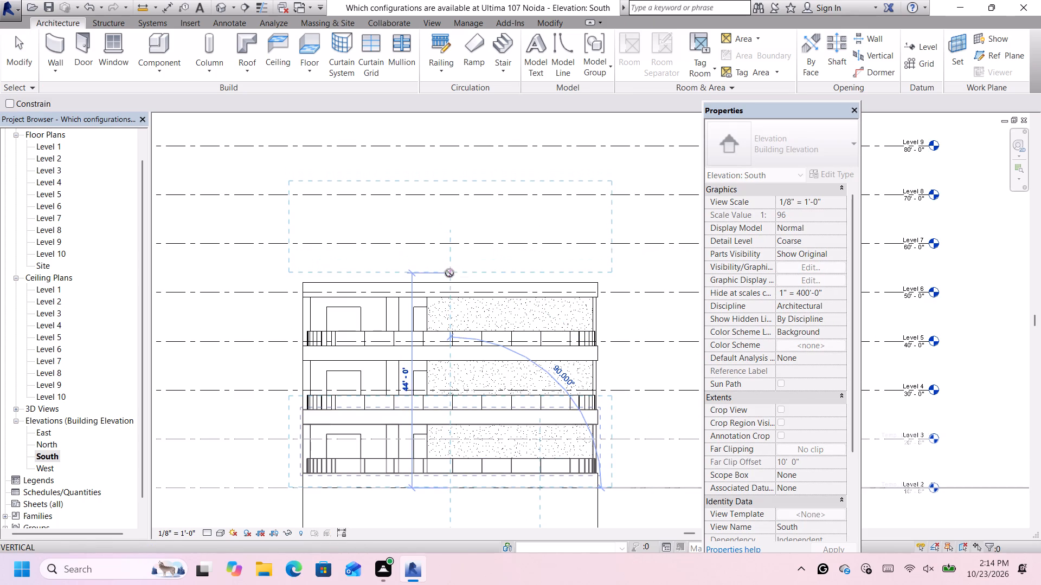
click(452, 281)
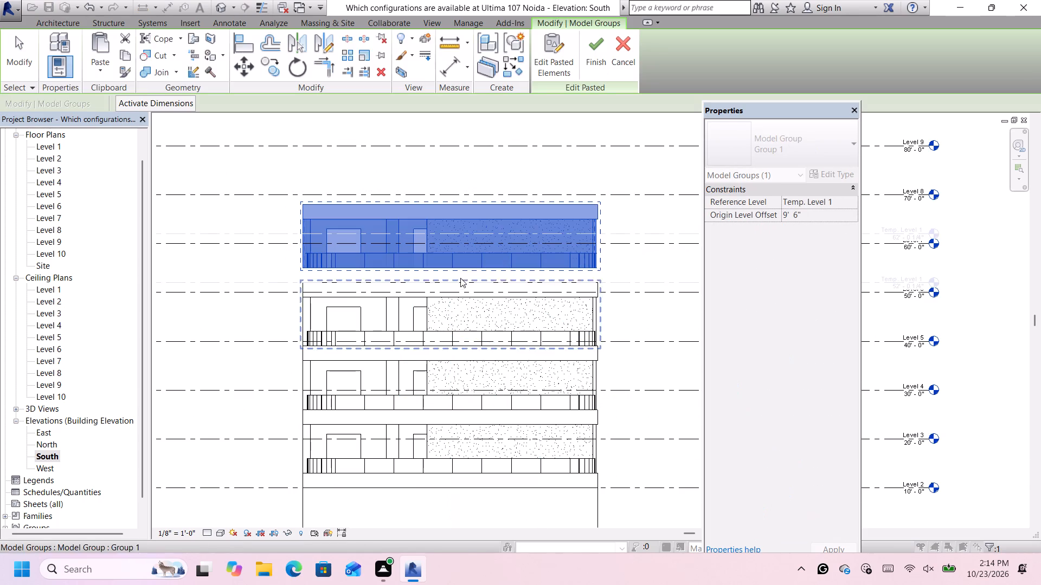
Nudge the third pasted storey down until its base rests on the top face of the slab below, and finish the paste.
scroll(636, 275, up, 1)
key(Down)
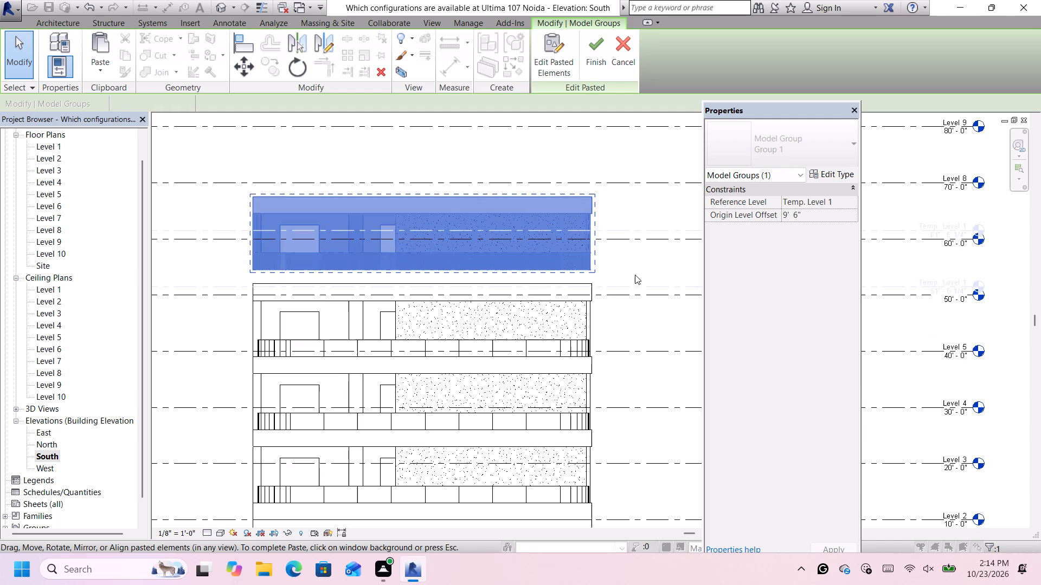
scroll(612, 281, up, 5)
key(Down)
key(Down)
key(Down)
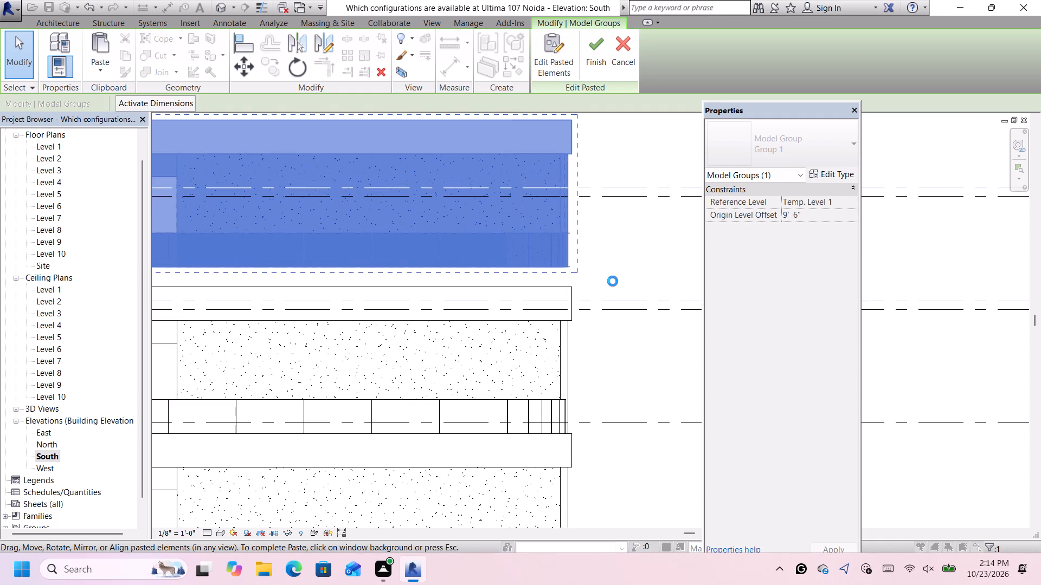
key(Down)
key(Down)
key(Down)
key(Down)
scroll(567, 288, up, 6)
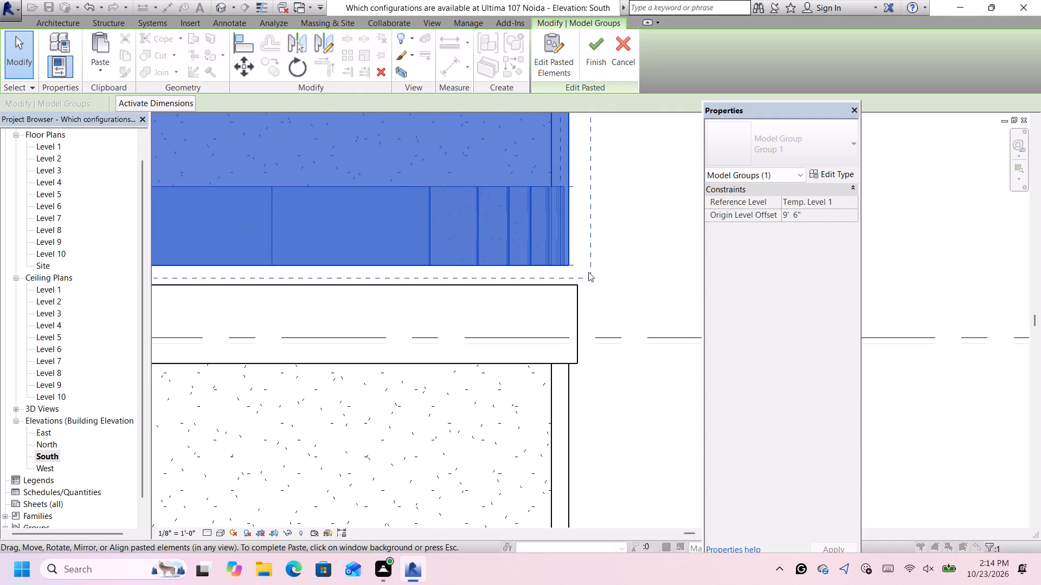
key(Down)
scroll(589, 268, up, 5)
key(Down)
key(Down)
key(Down)
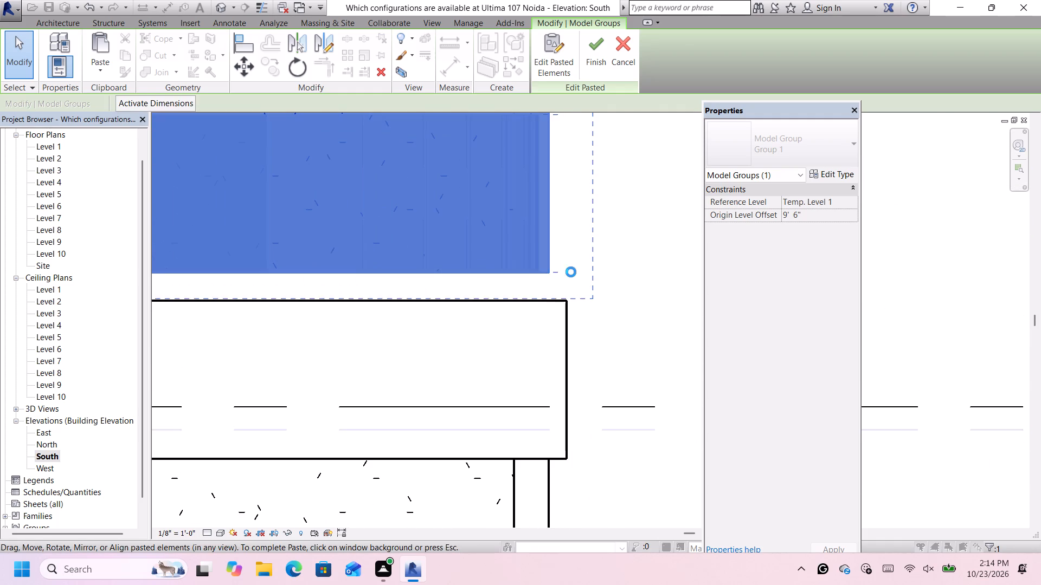
key(Down)
key(Down)
key(Down)
key(Down)
key(Down)
key(Down)
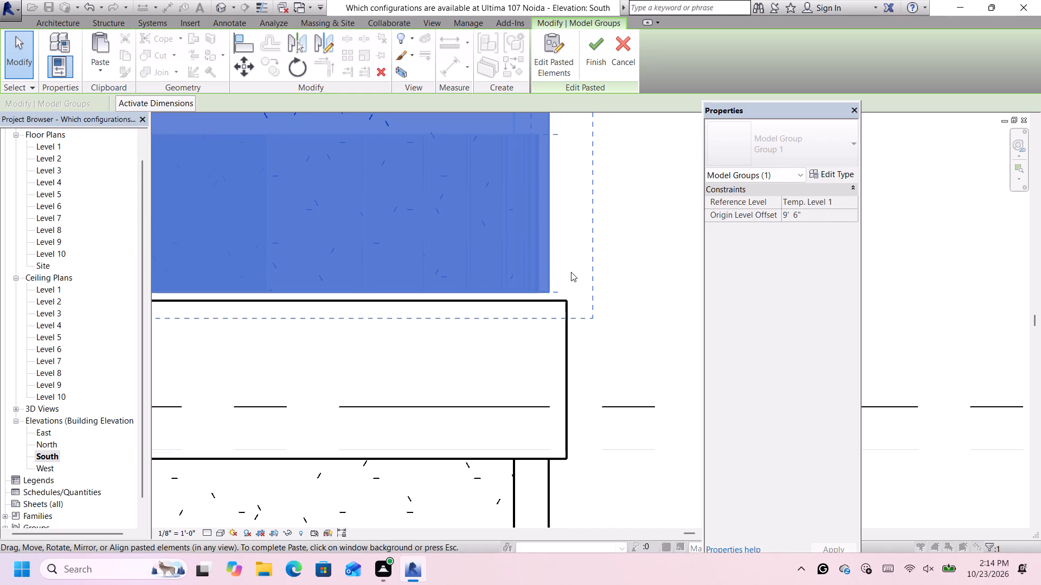
key(Down)
scroll(558, 298, up, 3)
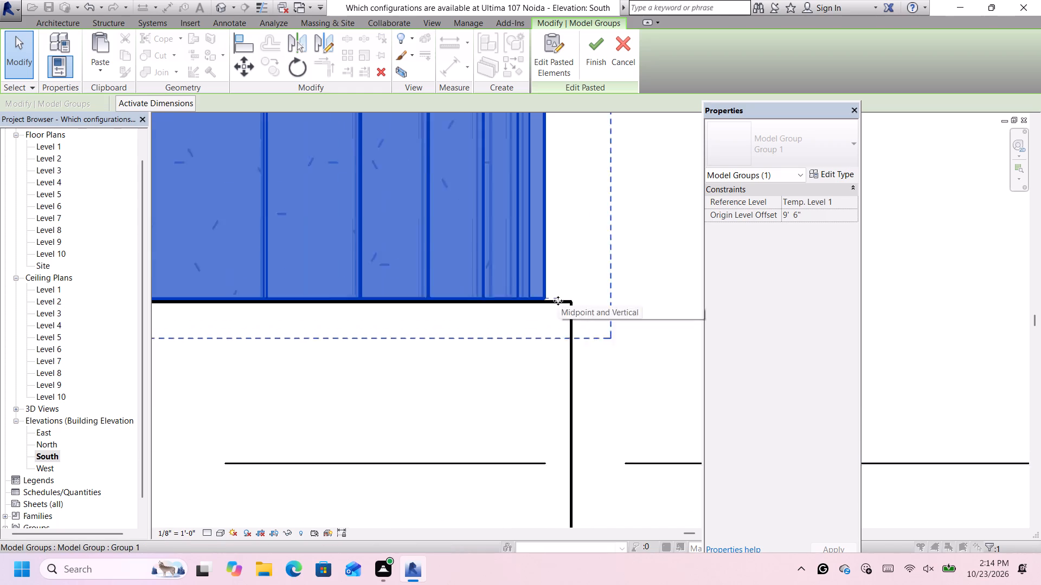
scroll(558, 301, up, 2)
key(Down)
scroll(558, 301, down, 15)
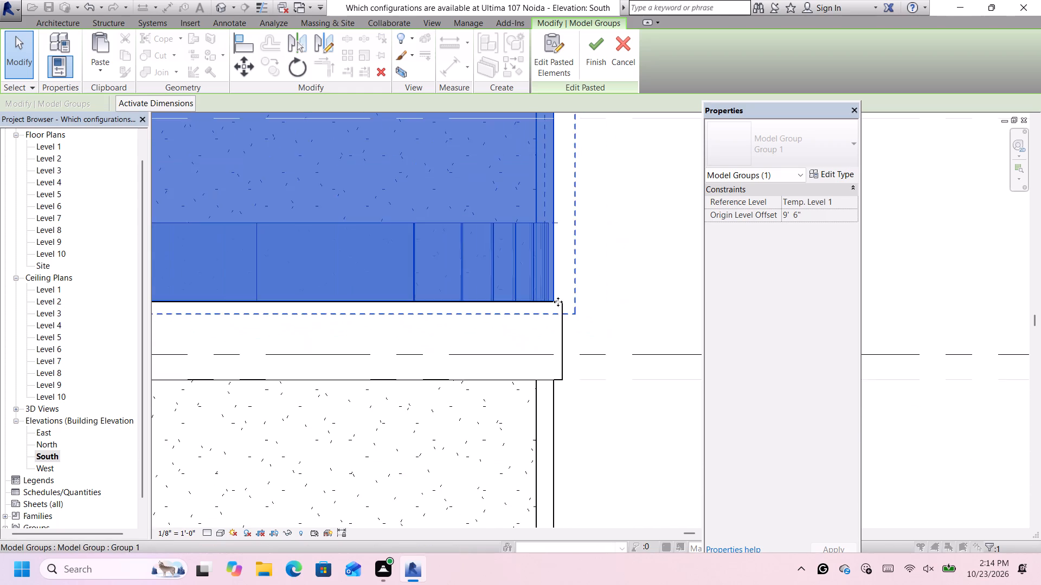
scroll(558, 302, down, 13)
click(522, 484)
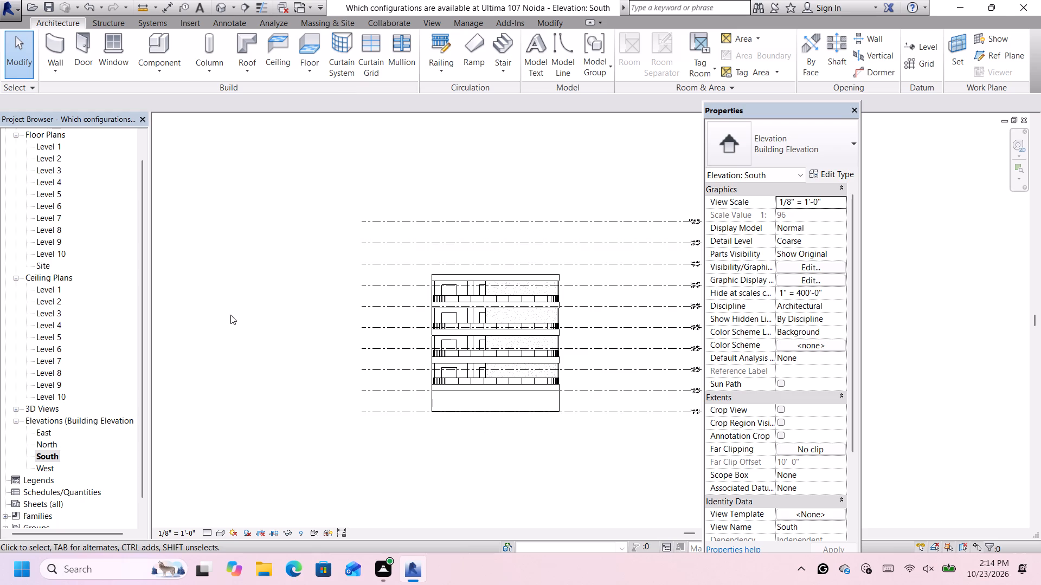
Ungroup all four stacked storey groups one by one in the 3D view, from the lowest storey up to the topmost.
click(217, 4)
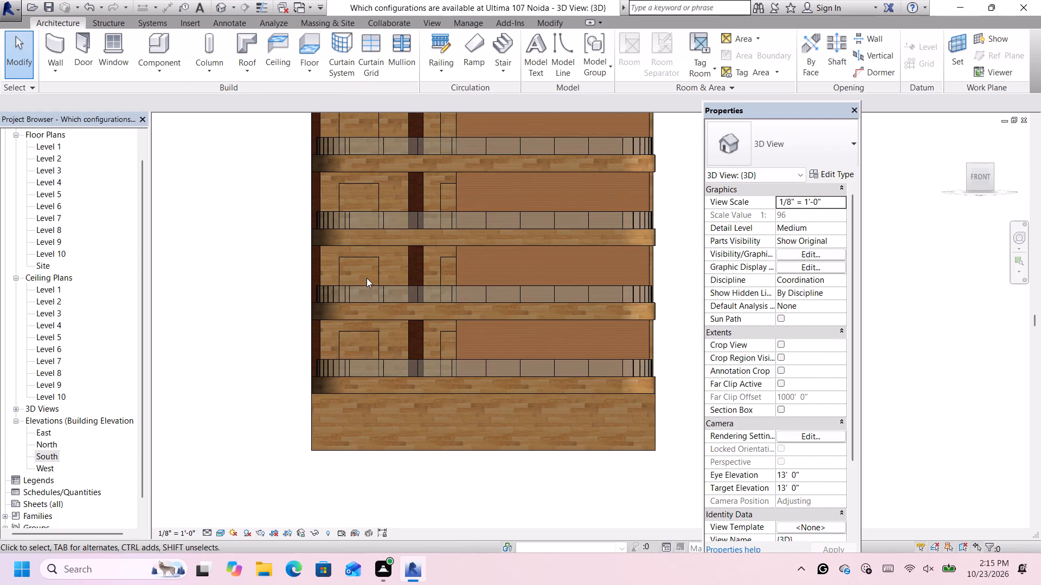
scroll(367, 279, down, 6)
click(516, 210)
scroll(314, 185, up, 2)
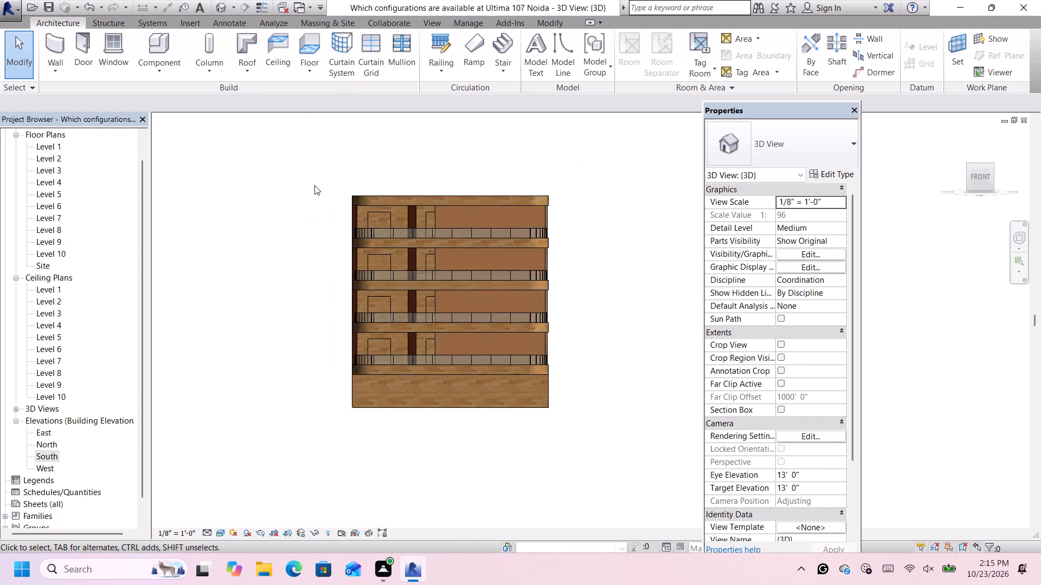
scroll(314, 185, up, 2)
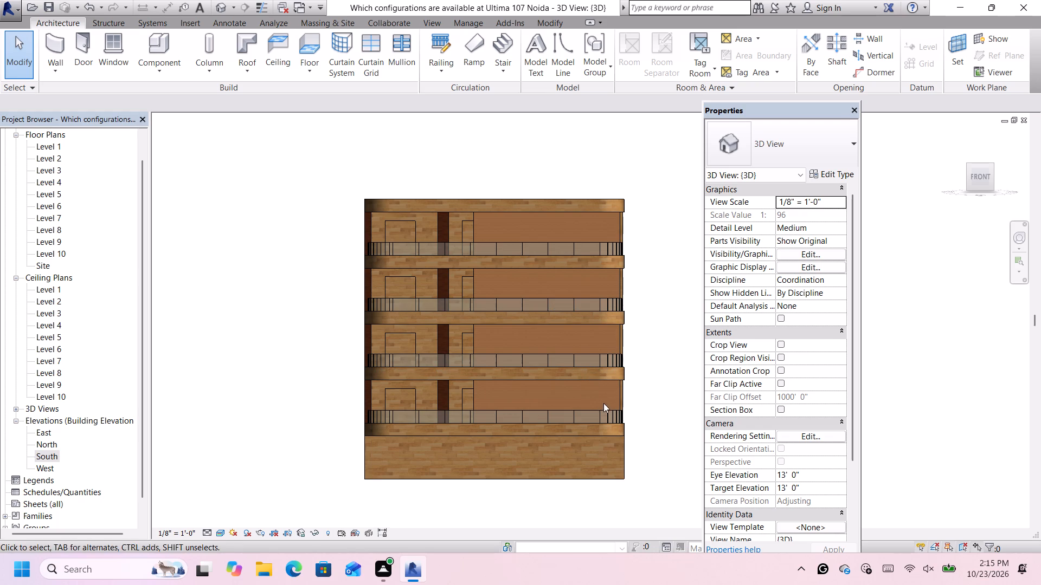
click(616, 381)
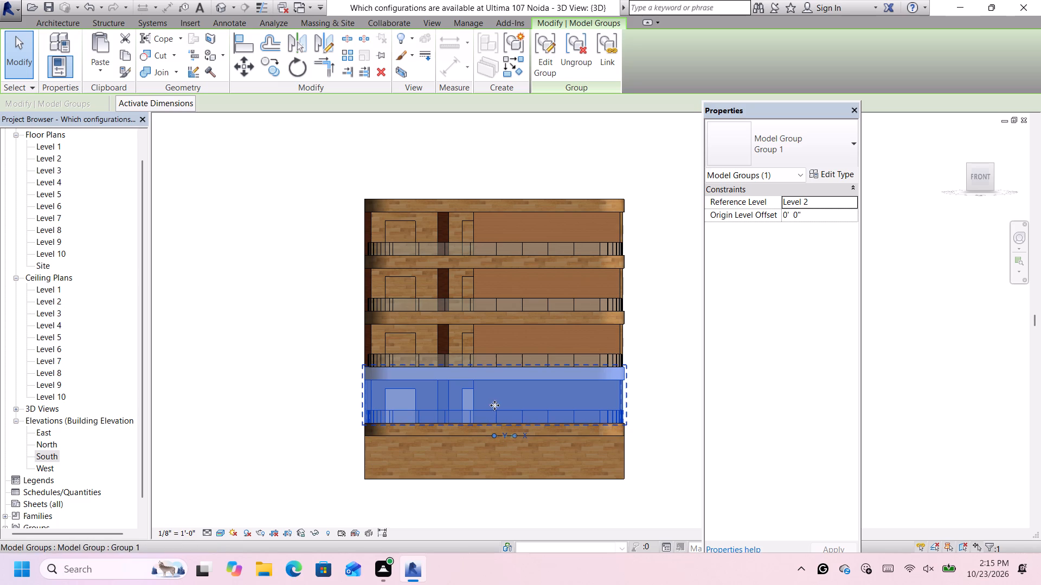
click(566, 61)
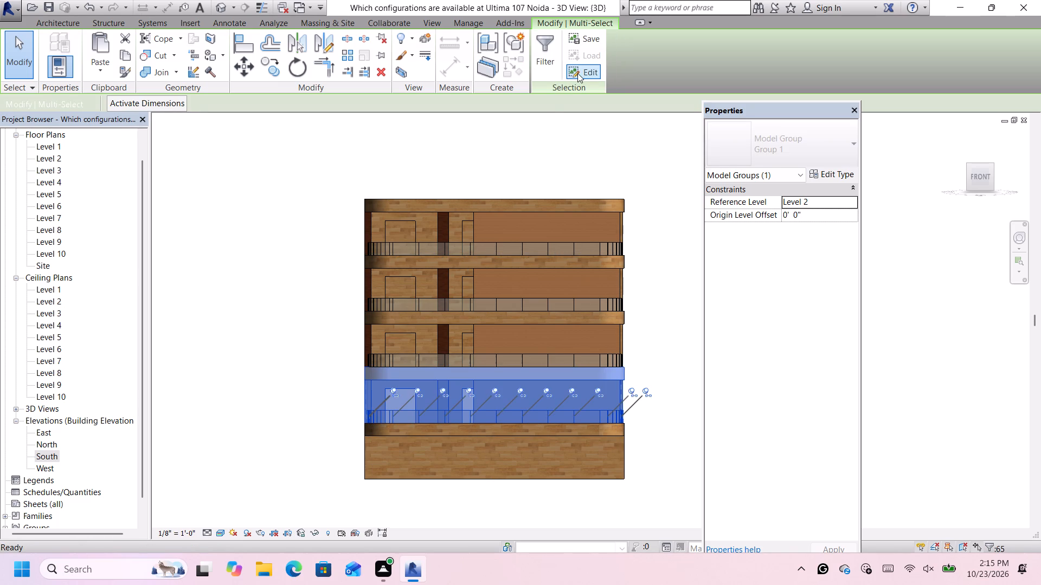
click(643, 340)
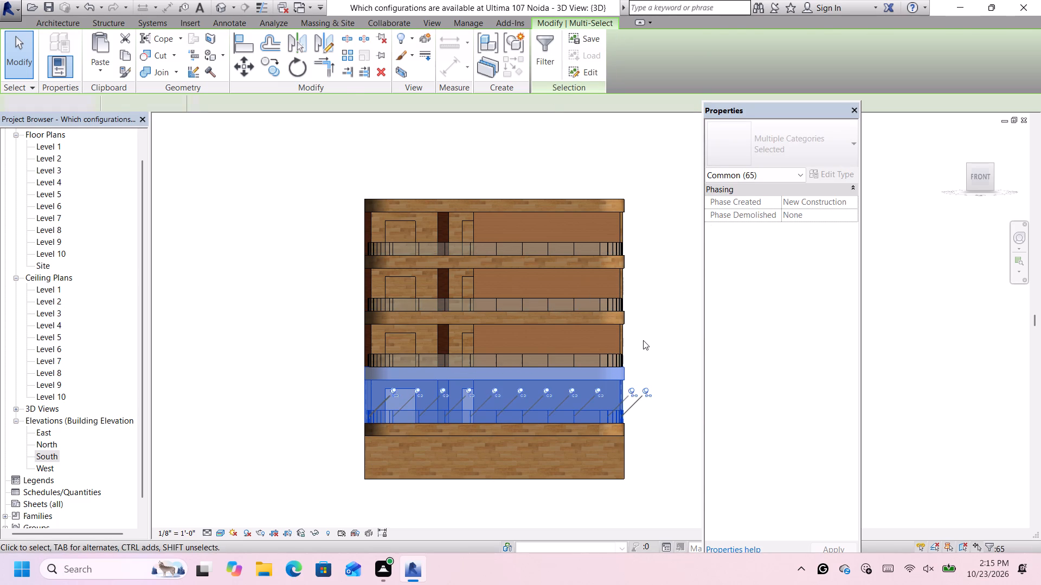
click(620, 335)
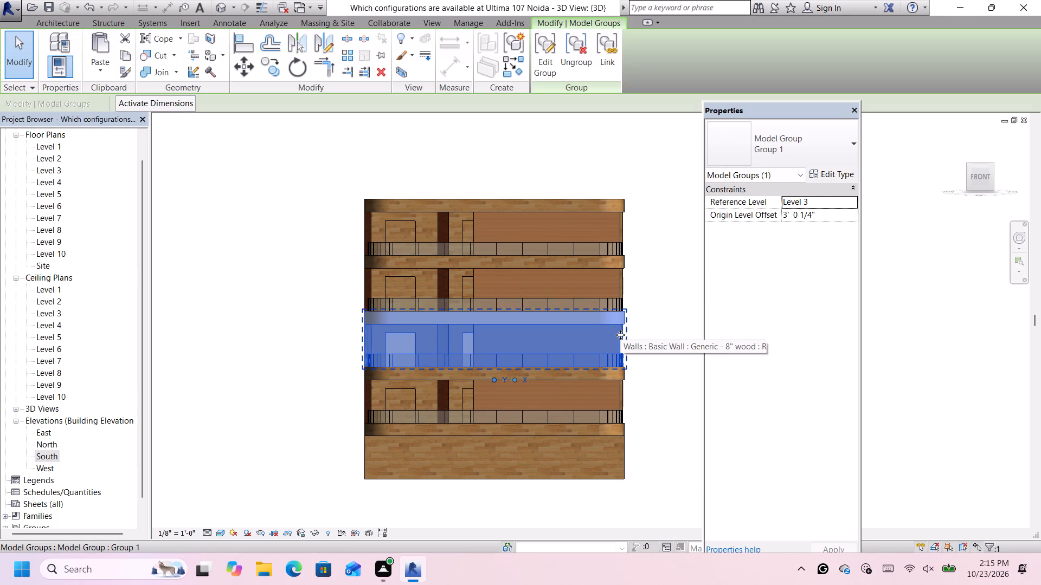
click(578, 58)
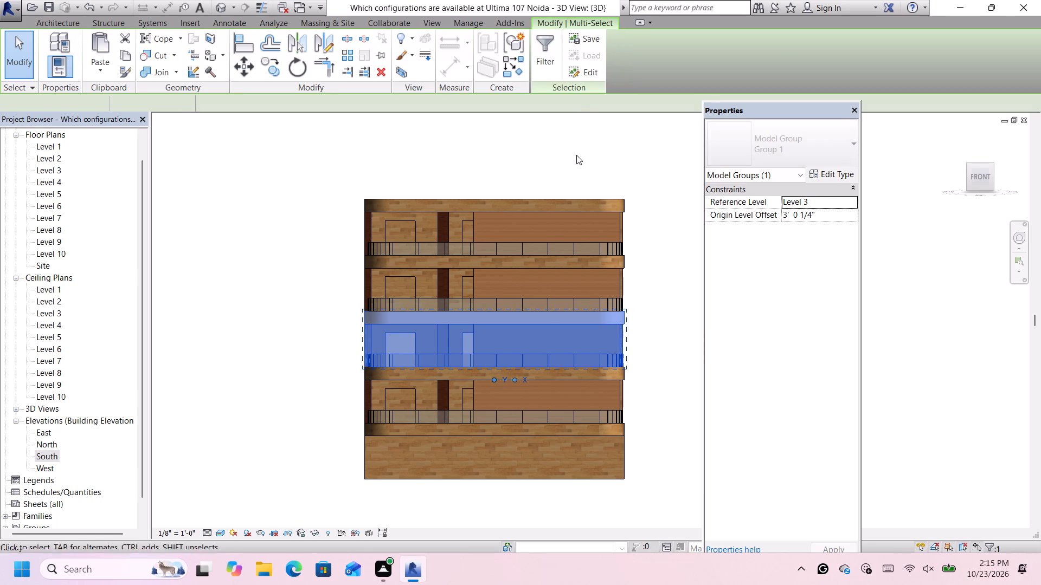
click(657, 299)
click(626, 294)
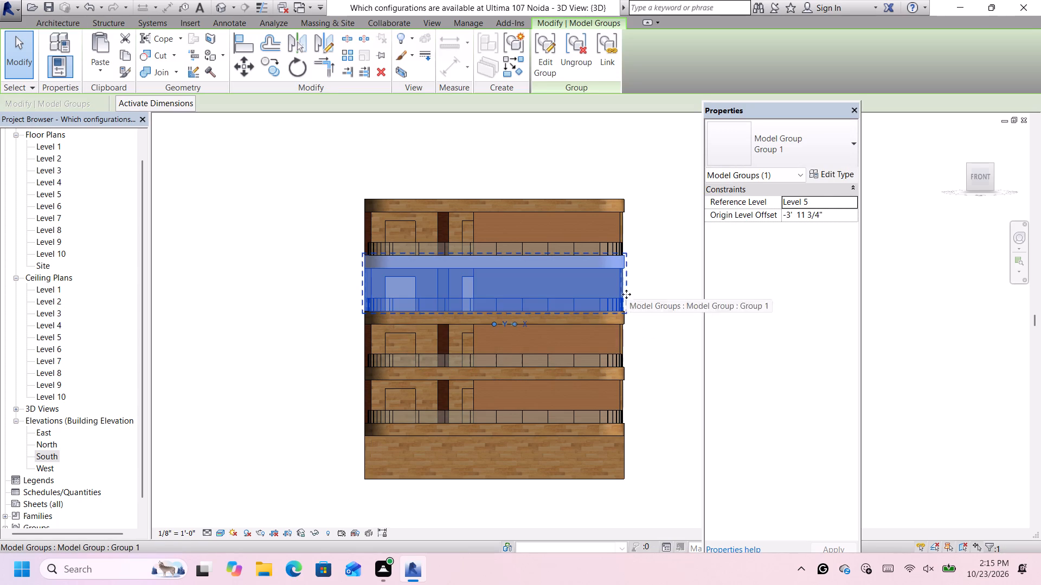
click(578, 52)
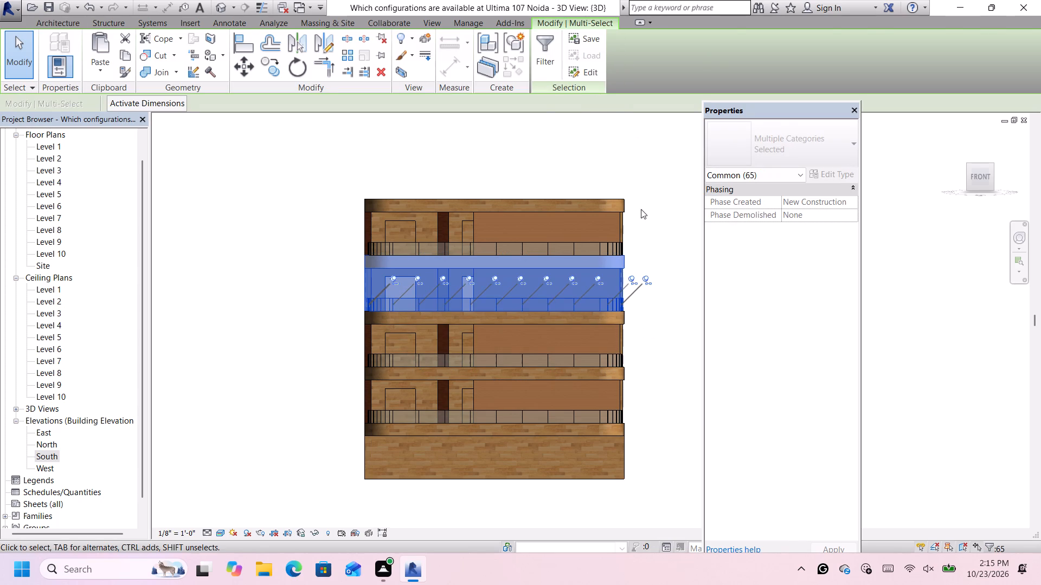
click(644, 217)
click(619, 222)
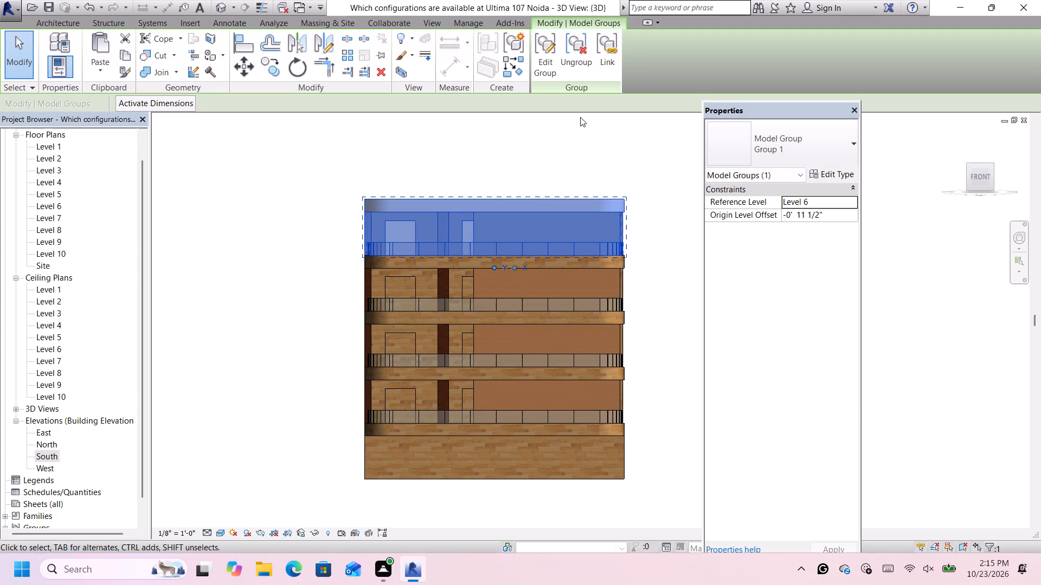
click(572, 53)
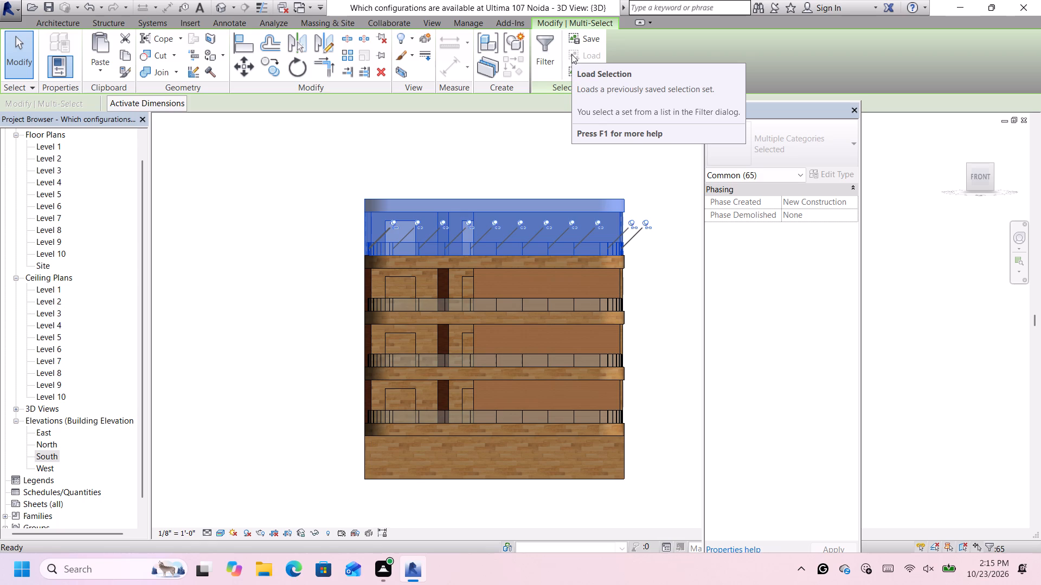
scroll(611, 175, up, 2)
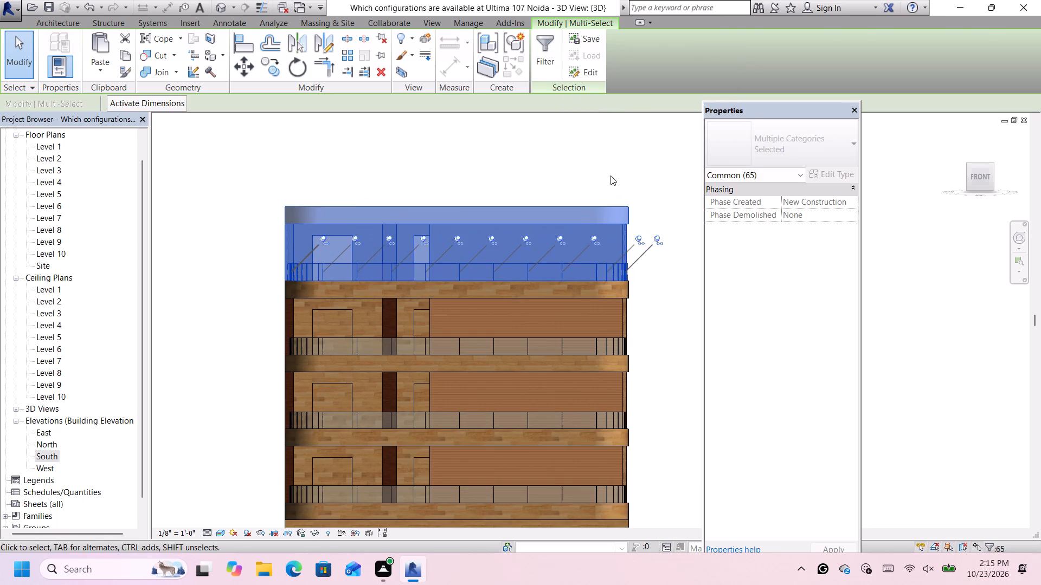
click(611, 175)
Examine the front facade of the stacked storeys in the 3D view, from the base slab up to the roof slab.
scroll(611, 175, down, 5)
scroll(622, 173, up, 3)
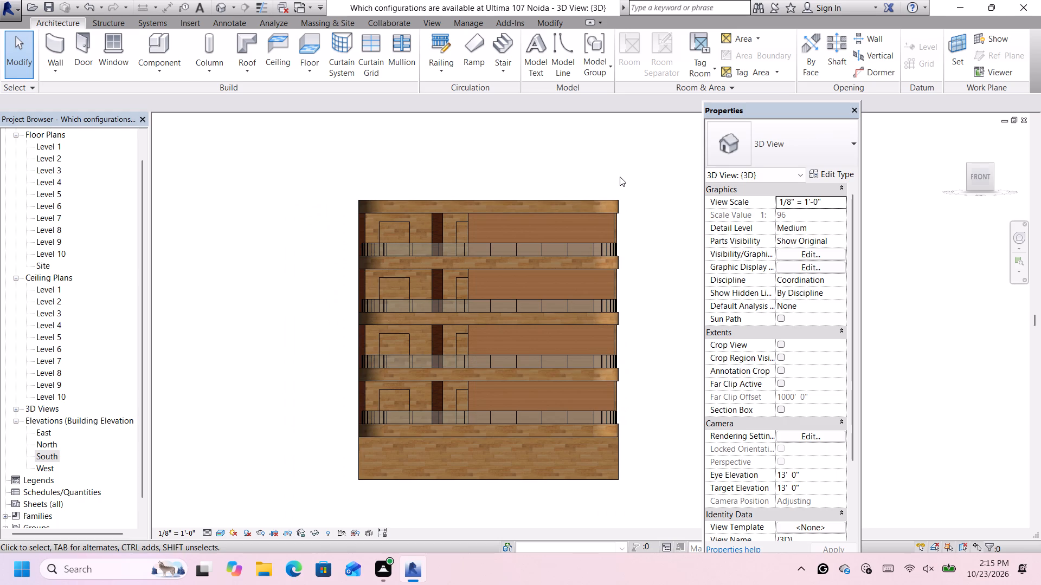
scroll(620, 177, down, 2)
scroll(620, 175, up, 1)
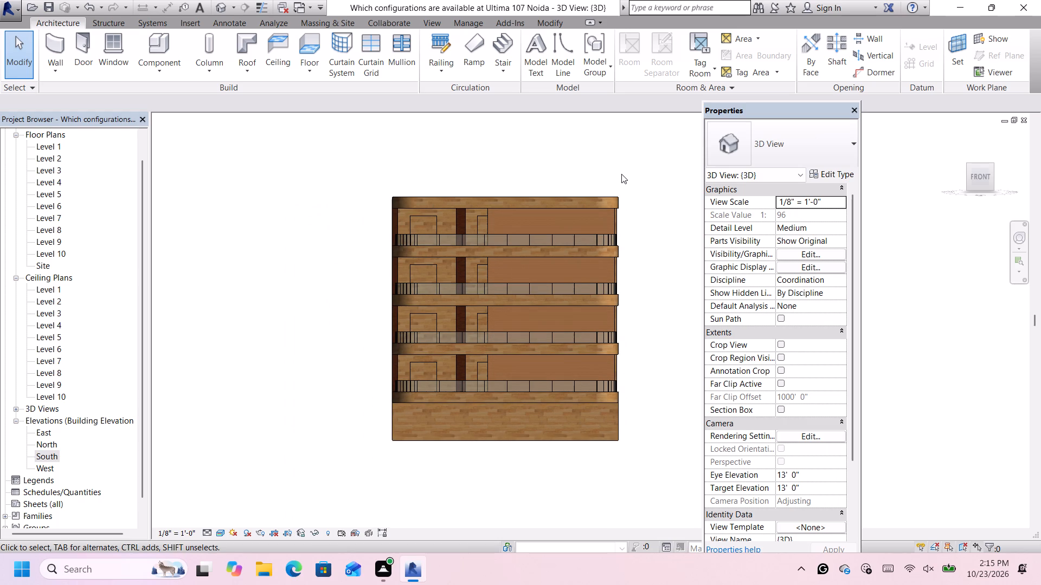
scroll(622, 174, up, 2)
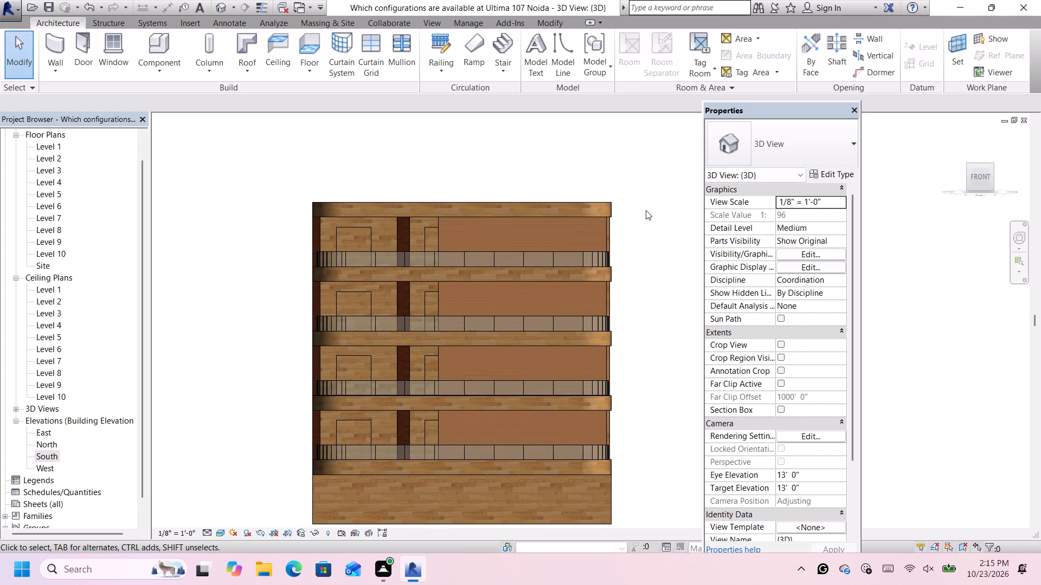
click(646, 210)
scroll(646, 210, up, 1)
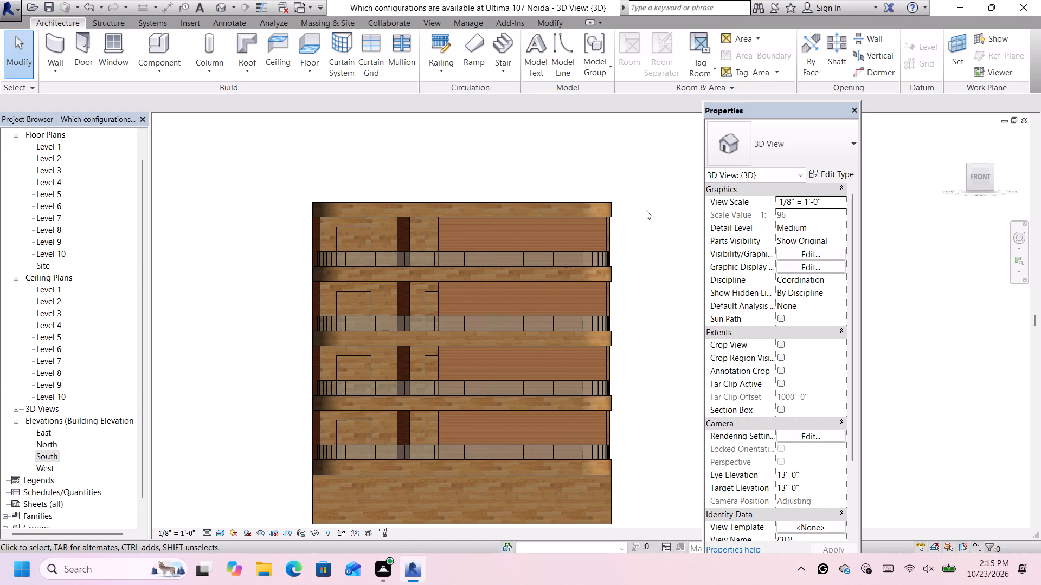
scroll(646, 211, down, 2)
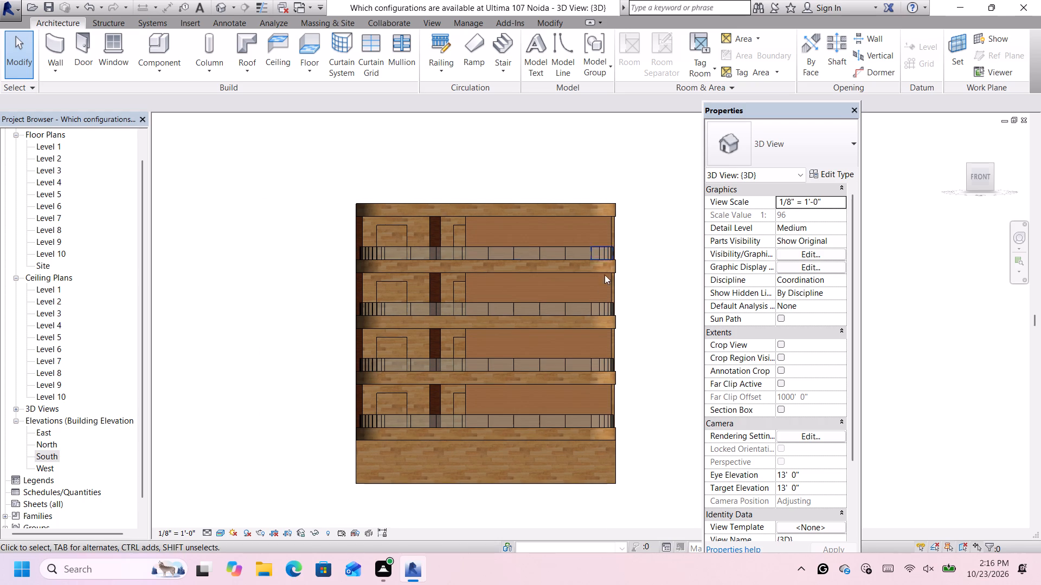
scroll(595, 372, up, 1)
scroll(549, 444, up, 2)
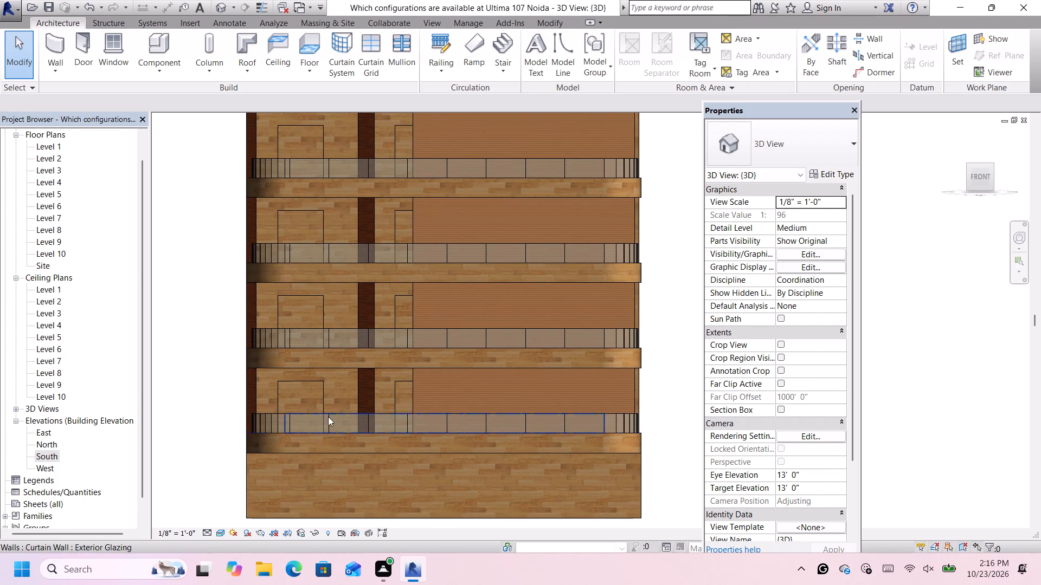
In the Level 2 floor plan, start an architectural column and load the Wood Timber Column family from the US Imperial Columns library.
double_click(51, 158)
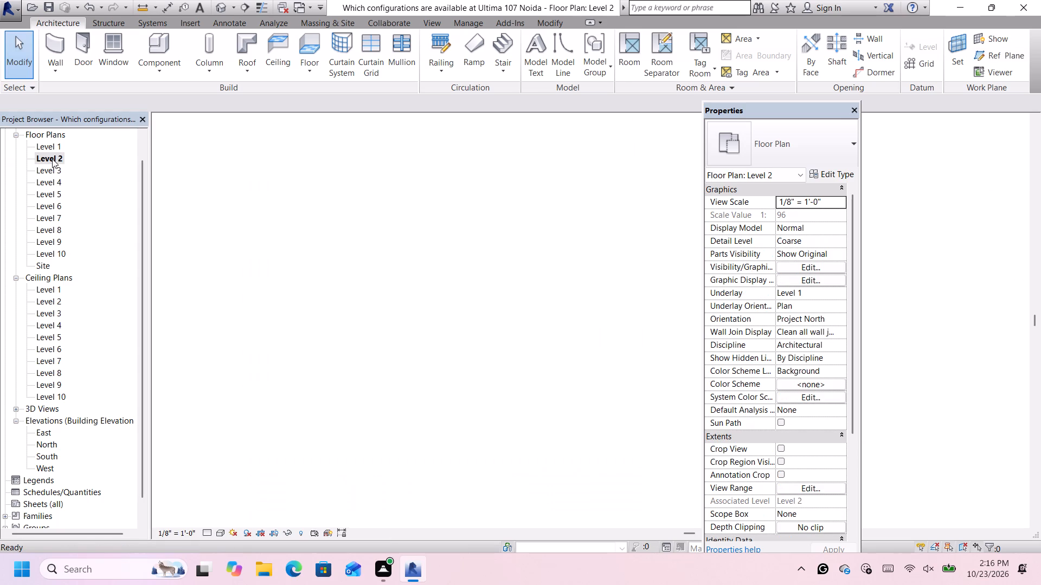
scroll(668, 397, up, 2)
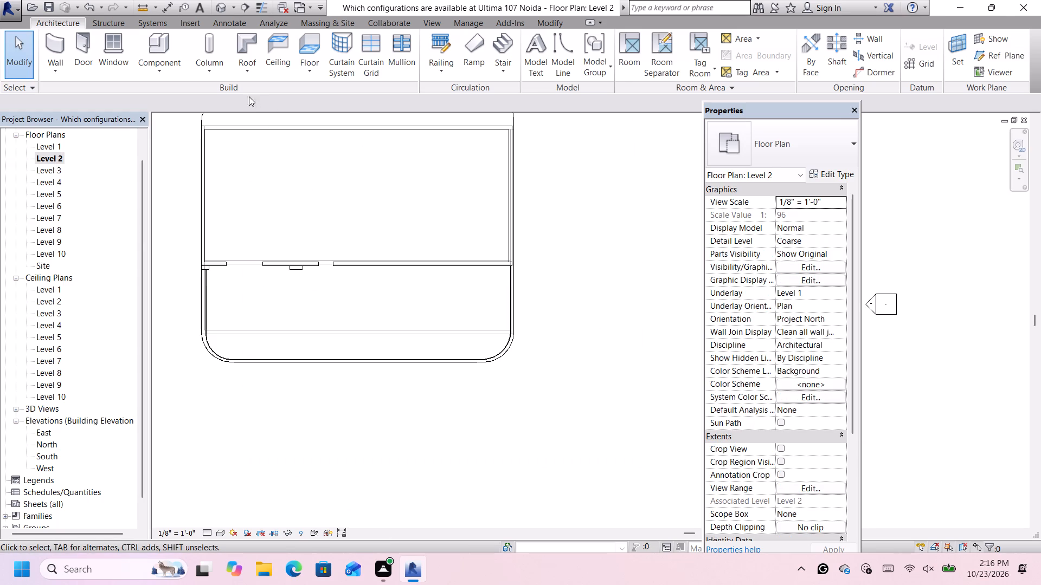
click(213, 70)
click(222, 110)
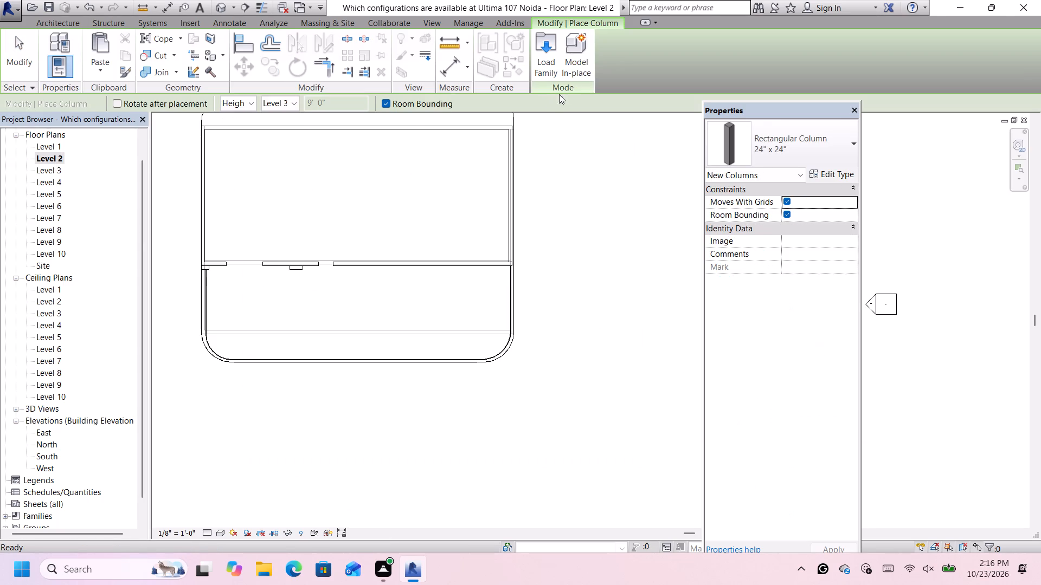
click(554, 64)
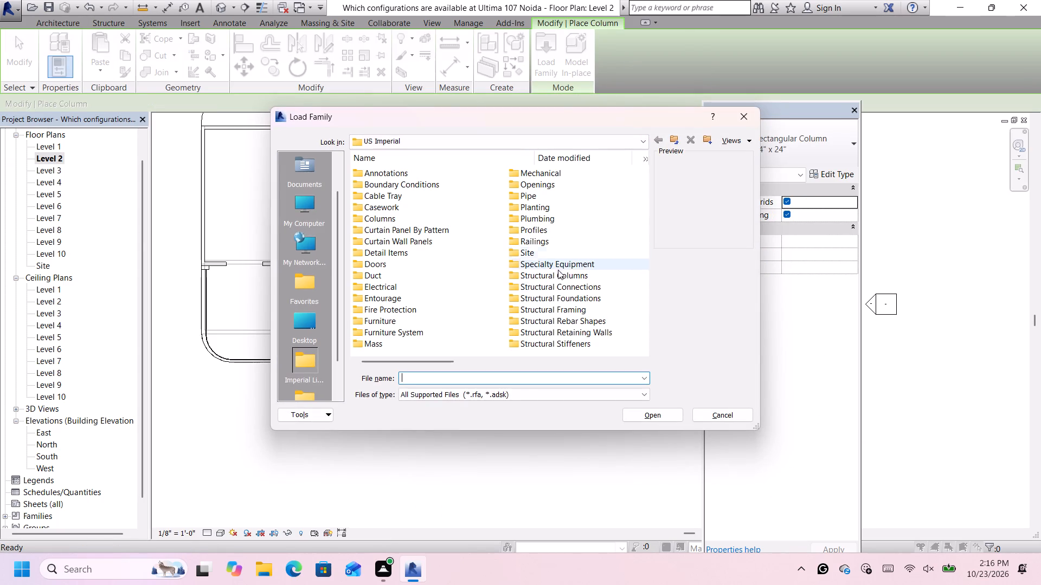
double_click(387, 217)
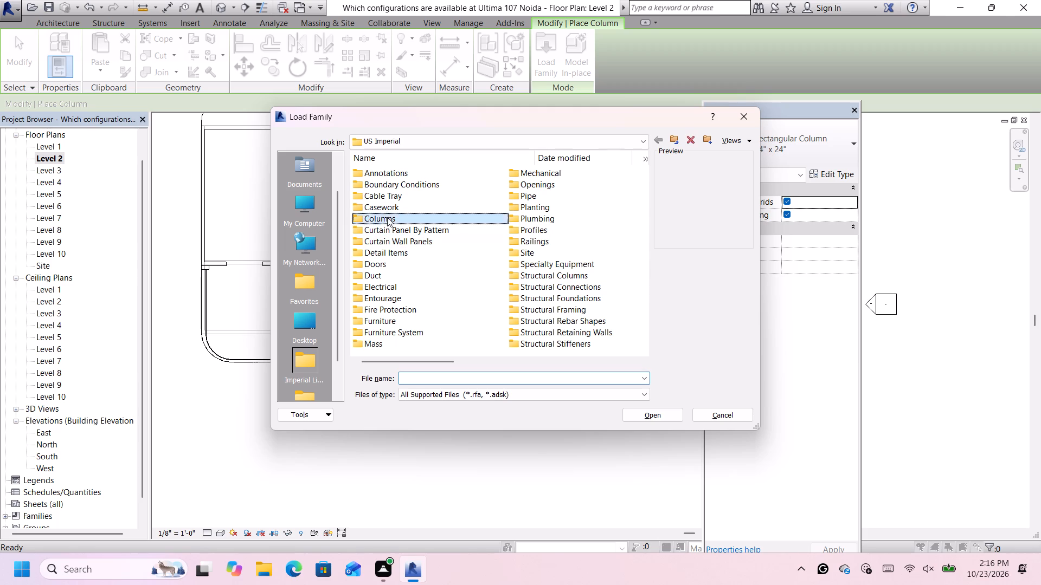
double_click(410, 290)
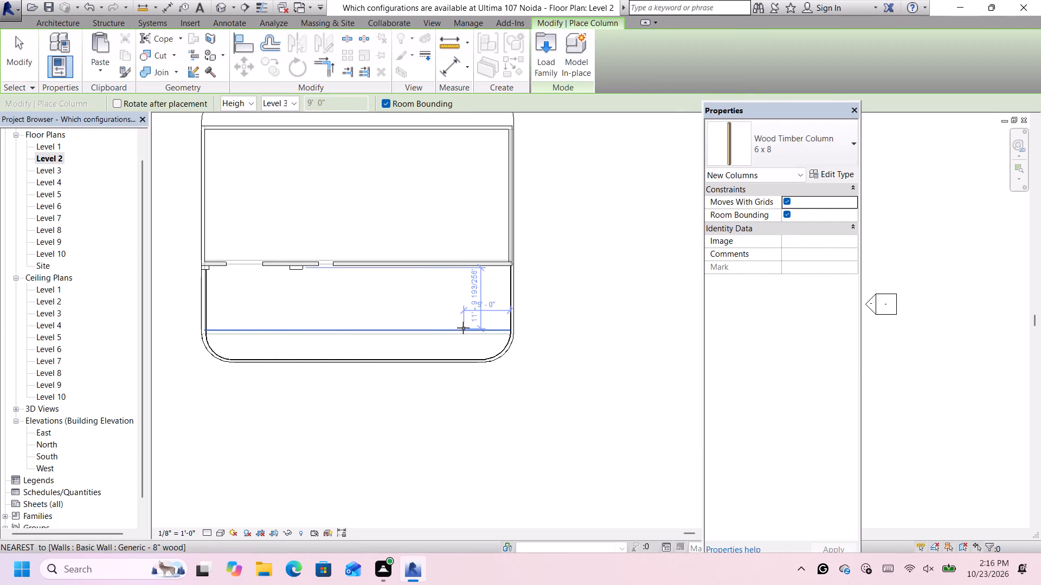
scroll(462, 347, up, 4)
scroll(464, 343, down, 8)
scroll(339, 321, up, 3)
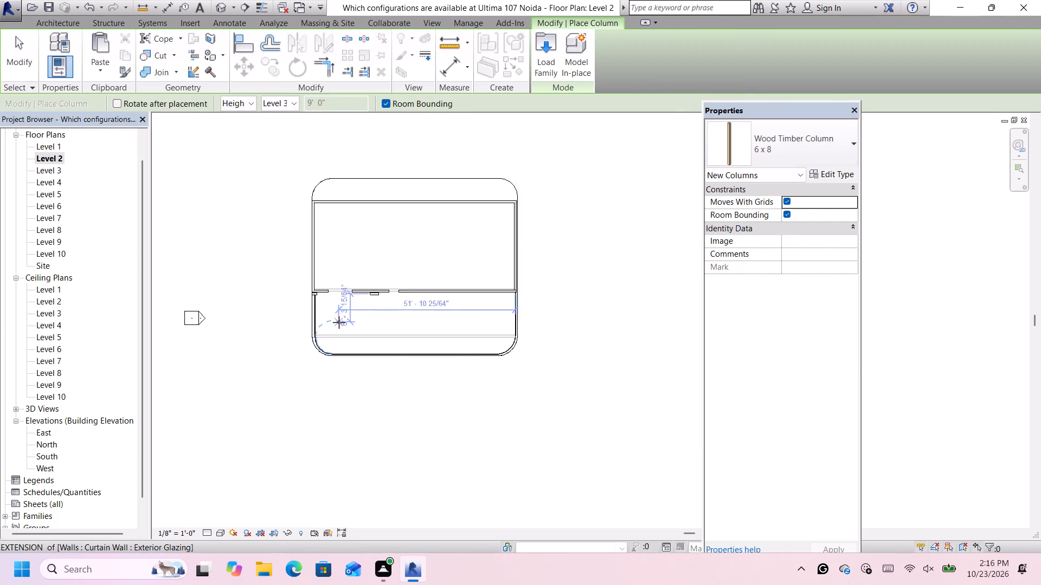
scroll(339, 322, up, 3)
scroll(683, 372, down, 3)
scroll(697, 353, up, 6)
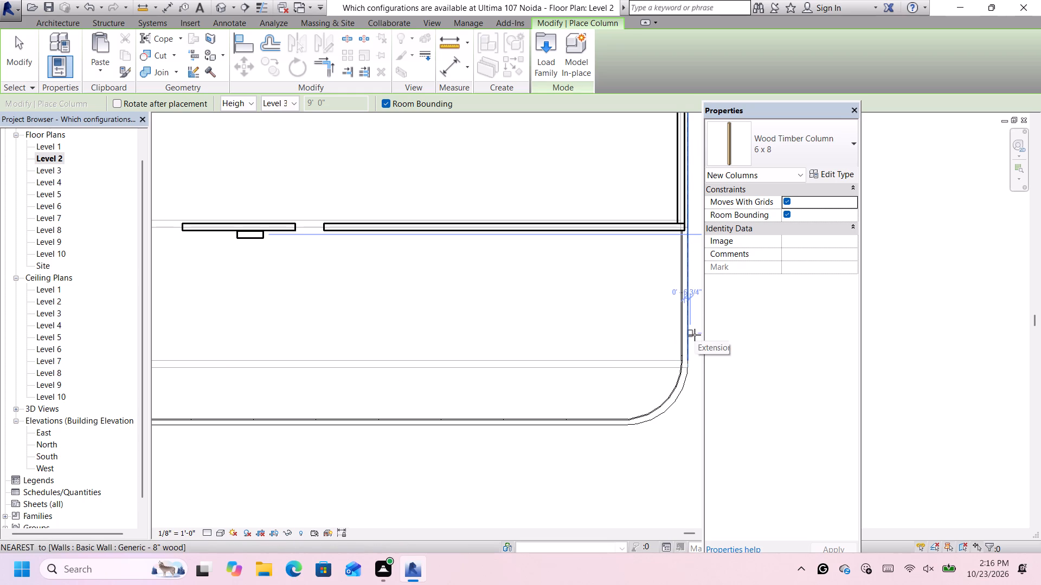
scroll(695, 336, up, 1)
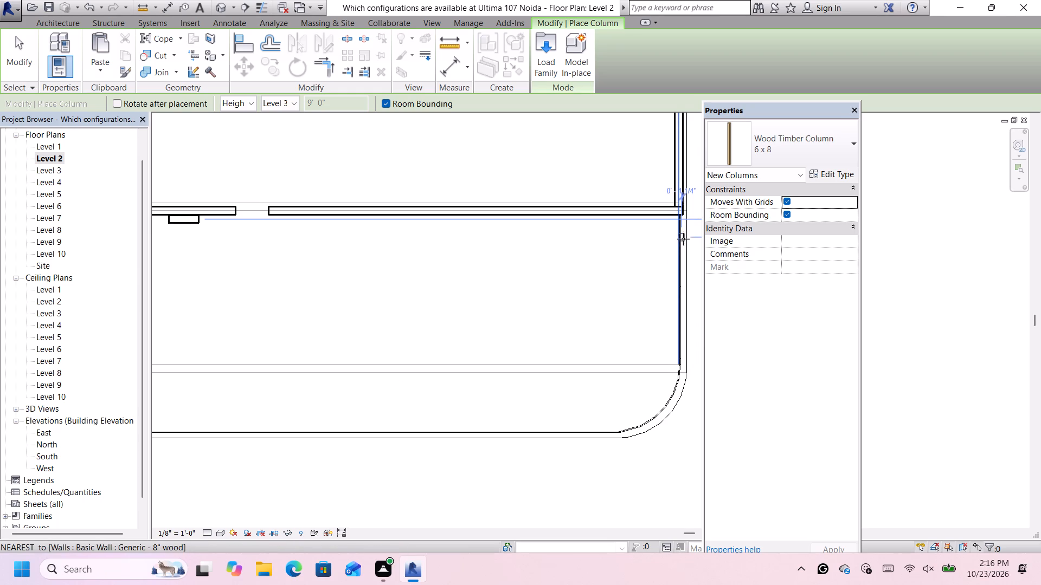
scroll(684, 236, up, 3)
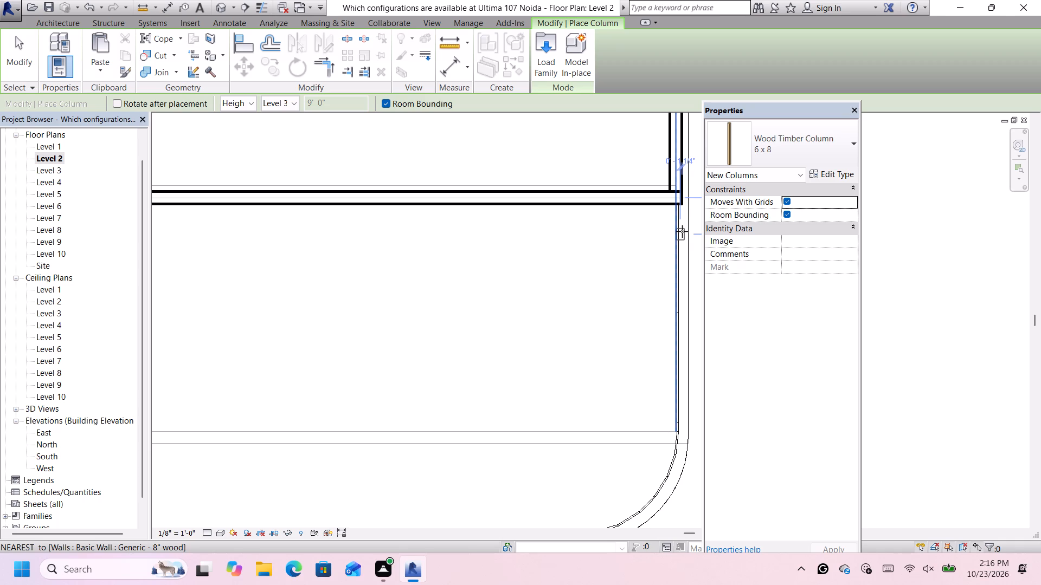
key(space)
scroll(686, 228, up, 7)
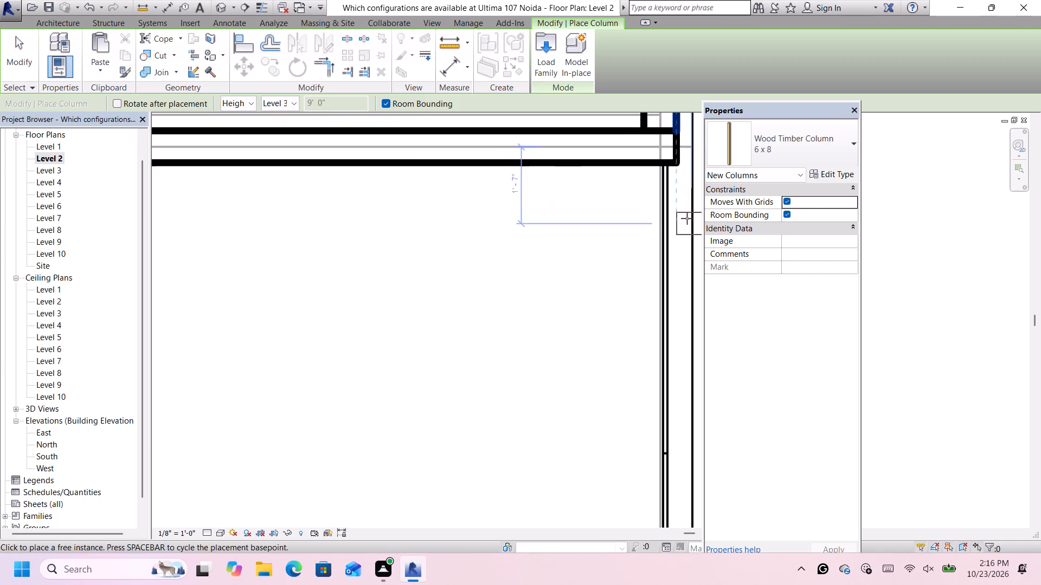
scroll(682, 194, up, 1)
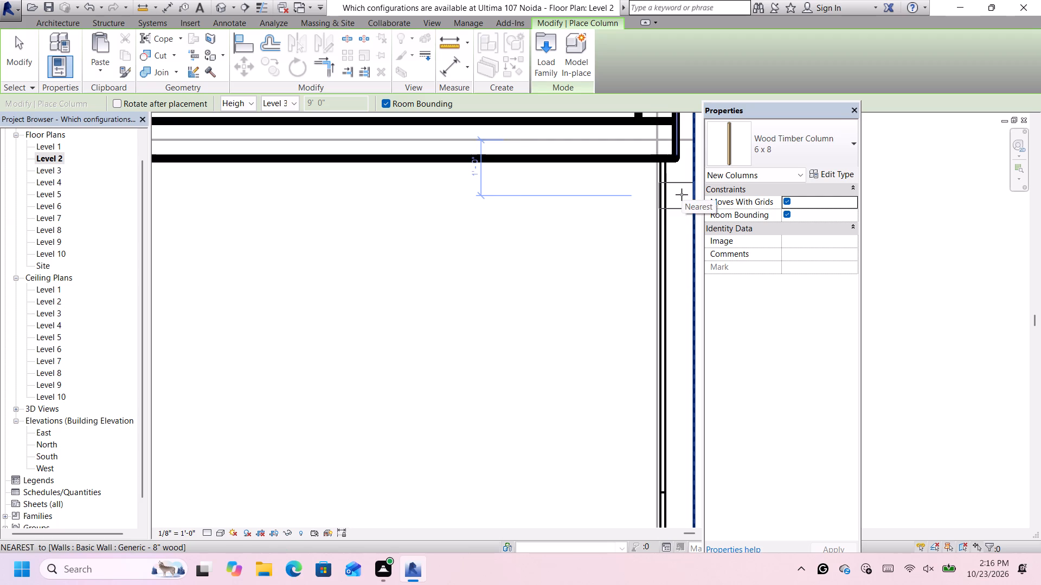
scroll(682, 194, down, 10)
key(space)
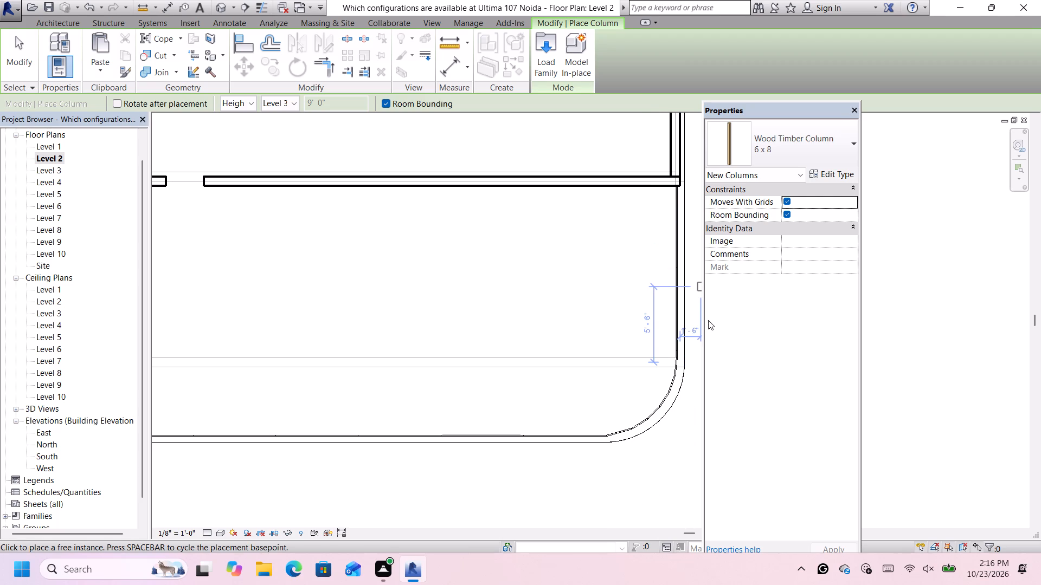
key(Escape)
Nudge the balcony's straight east curtain wall inward by two increments, deleting the elements that conflict with the move.
scroll(688, 310, up, 2)
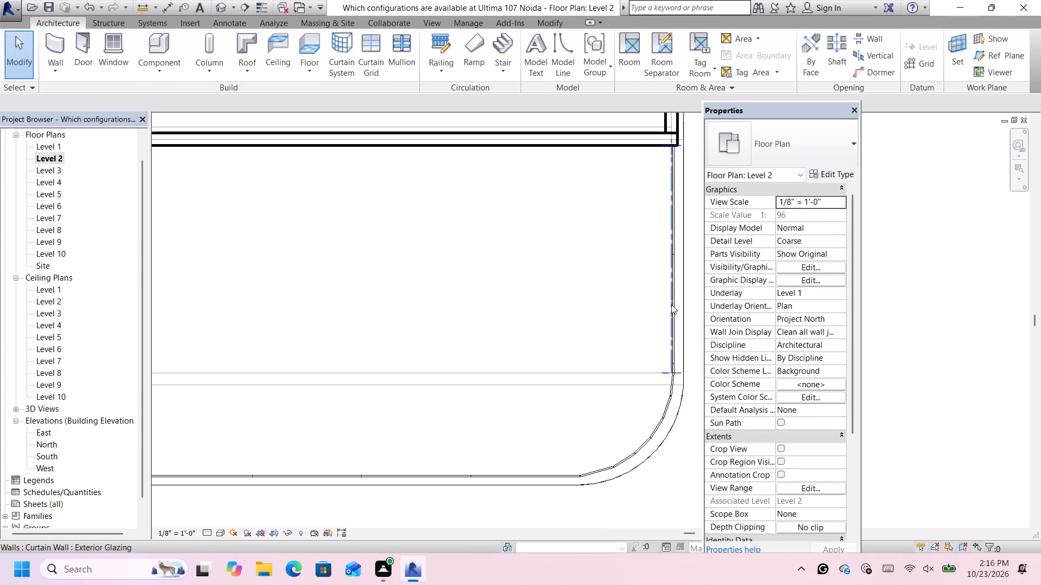
click(671, 304)
key(Left)
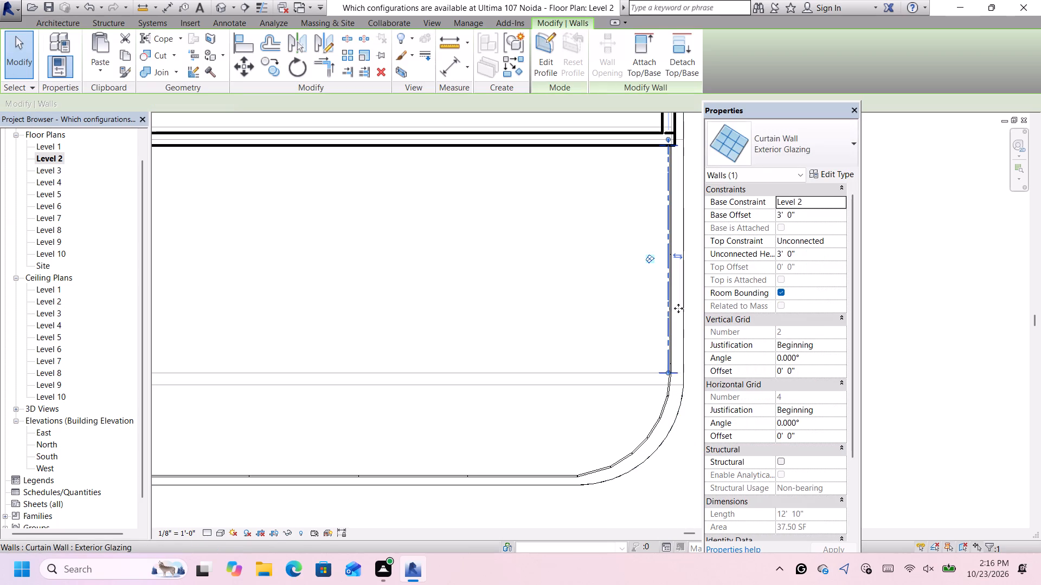
key(Left)
scroll(691, 314, down, 3)
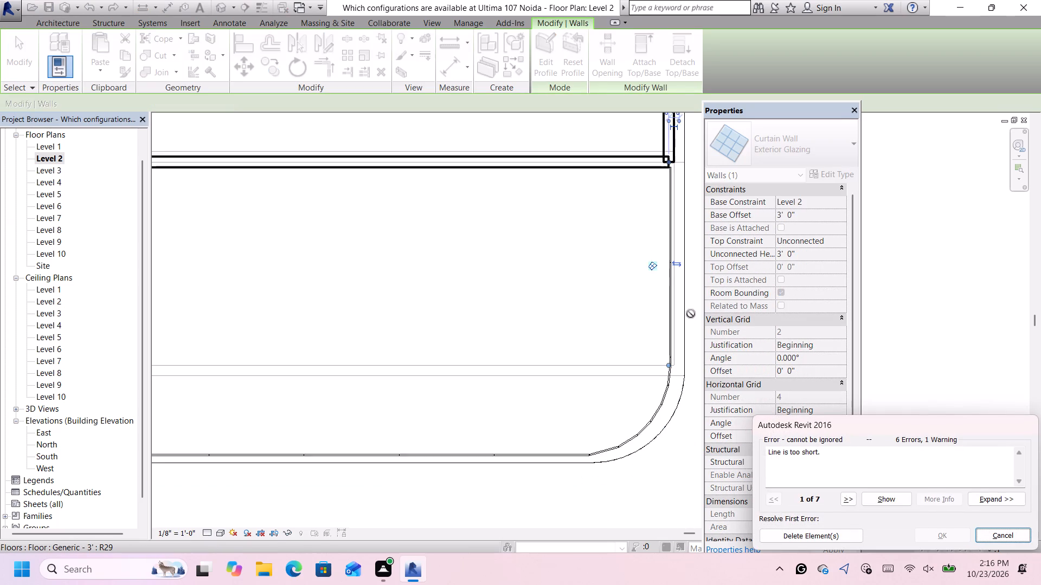
scroll(691, 314, down, 2)
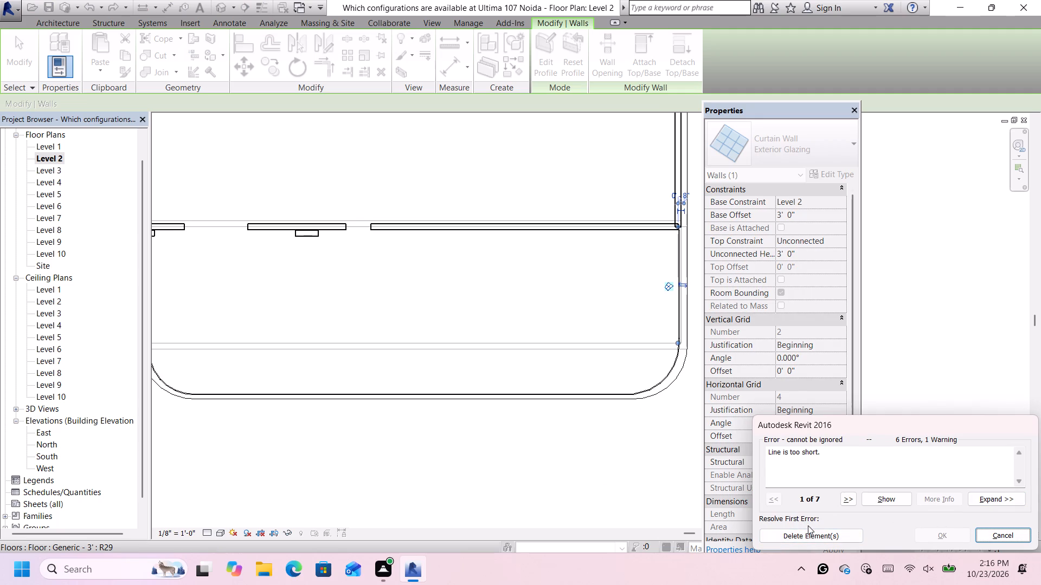
click(807, 534)
scroll(683, 283, up, 7)
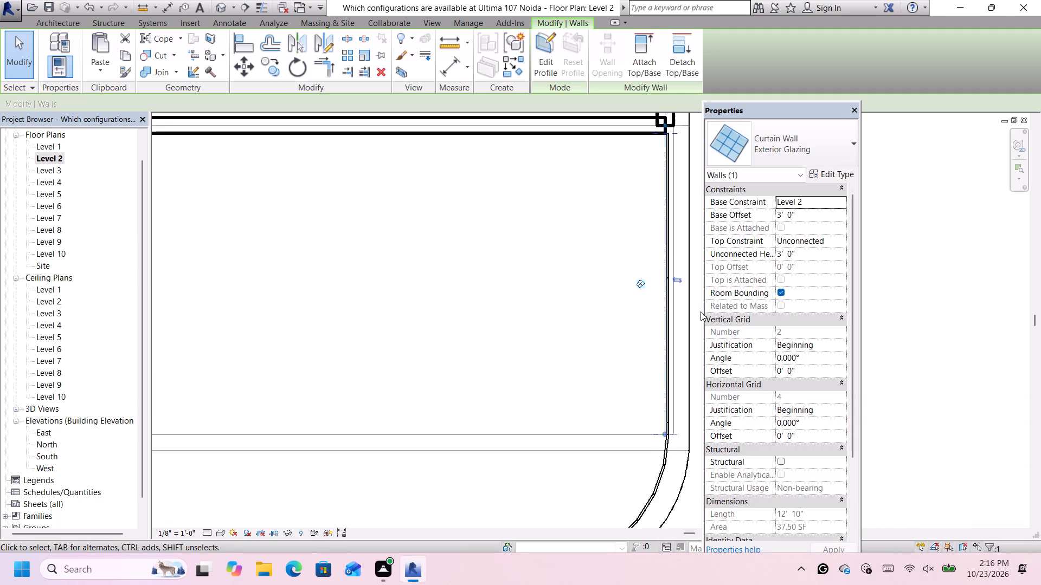
scroll(701, 311, up, 2)
scroll(701, 312, down, 1)
scroll(700, 313, up, 1)
click(695, 326)
Nudge the long front curtain wall of the balcony inward, toward the building, by two increments.
scroll(697, 327, down, 6)
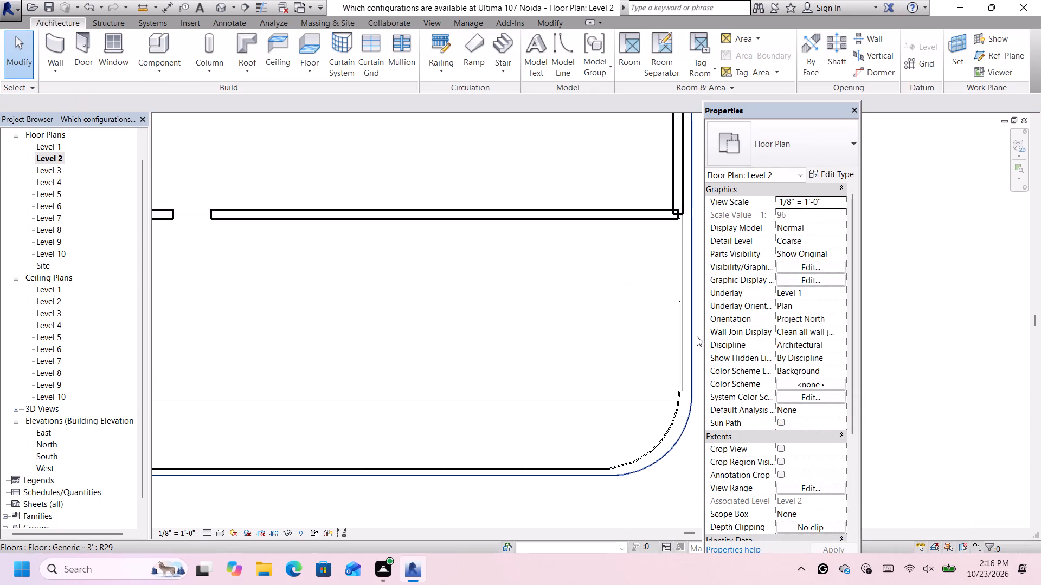
scroll(697, 336, down, 2)
scroll(703, 252, up, 5)
scroll(679, 261, down, 5)
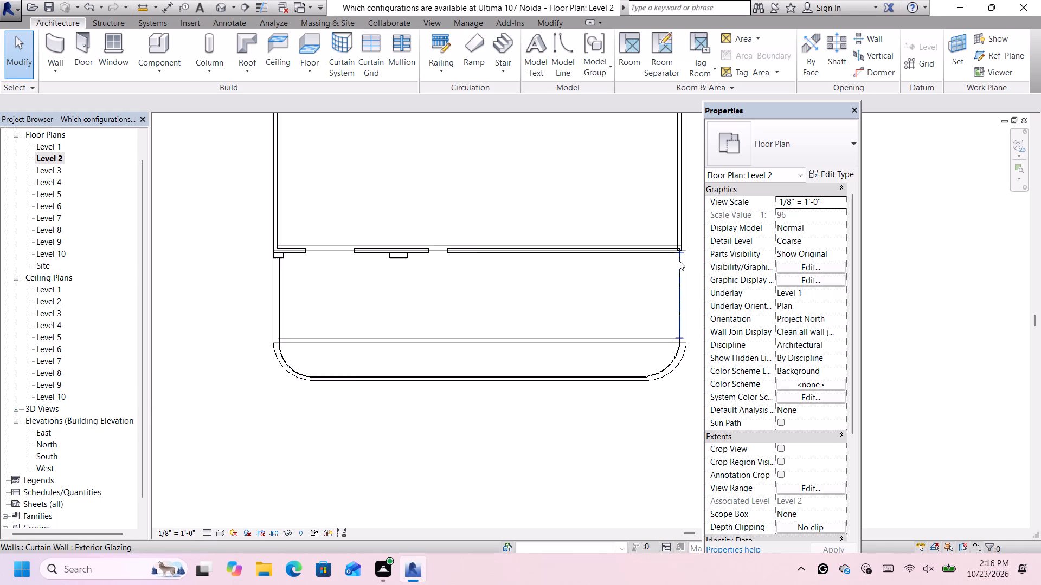
scroll(687, 259, down, 4)
scroll(696, 283, up, 4)
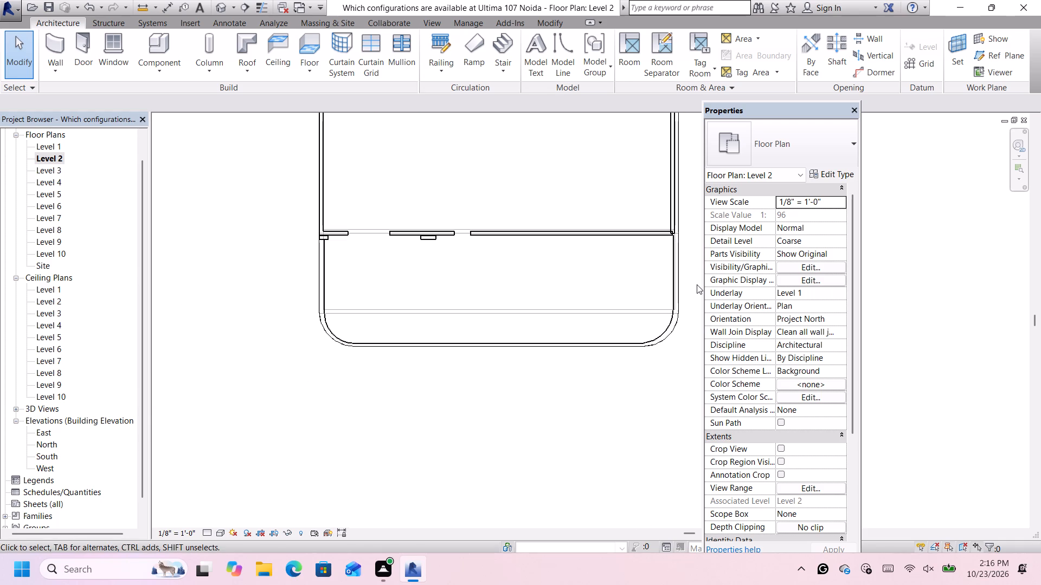
scroll(693, 280, up, 6)
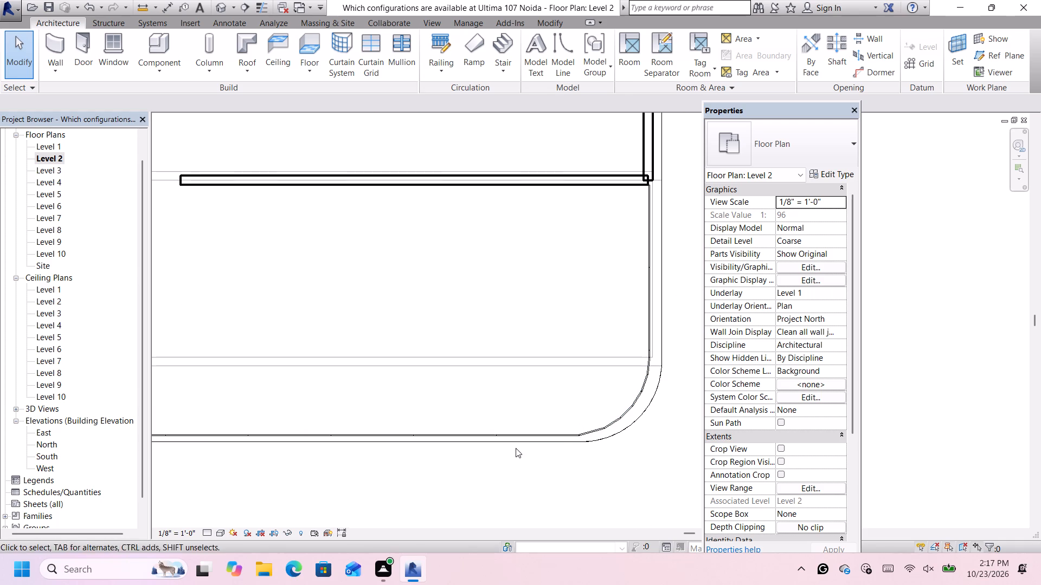
click(524, 434)
key(Up)
scroll(536, 422, down, 4)
key(Up)
scroll(471, 400, down, 1)
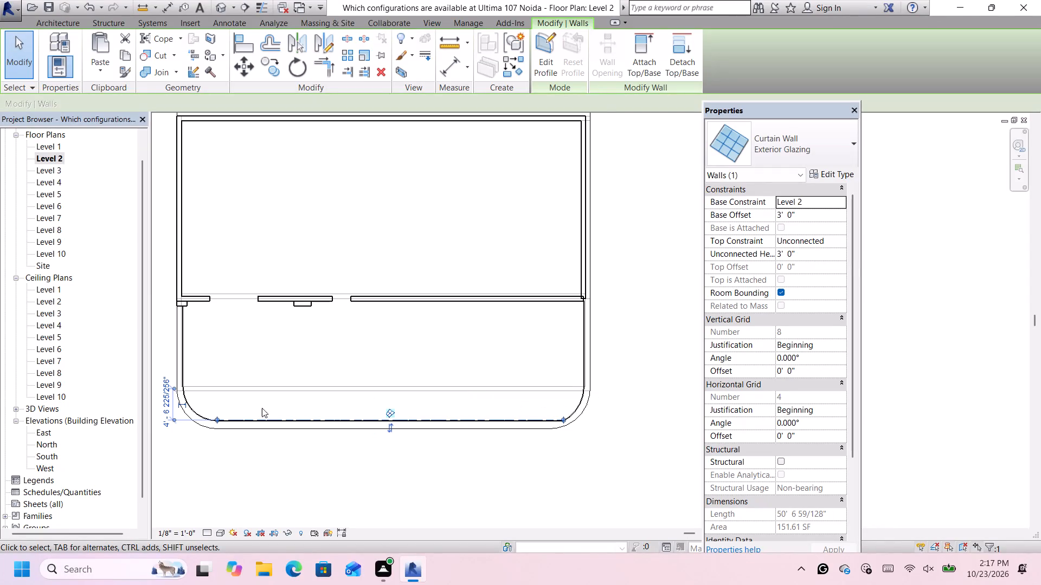
scroll(260, 408, up, 1)
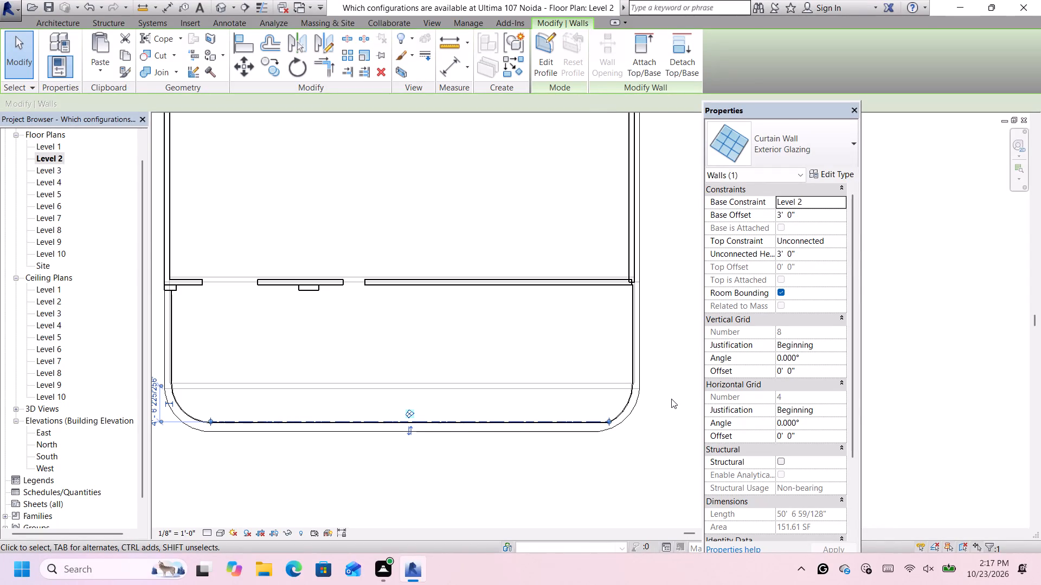
scroll(671, 394, up, 2)
click(665, 357)
Extend the east end of the 8" wood 2 wall behind the balcony to close the corner with the east wall.
scroll(591, 222, up, 4)
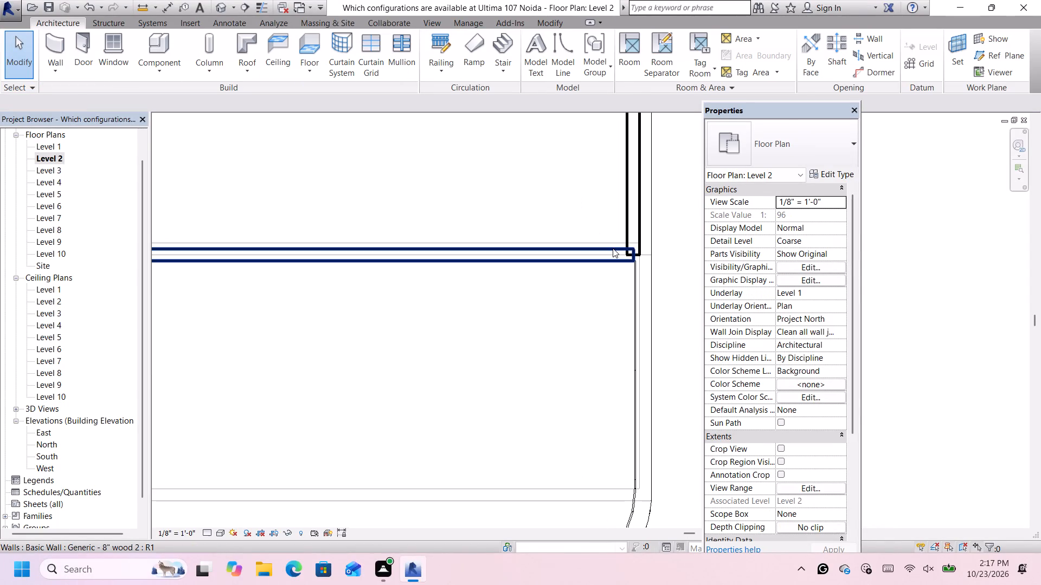
click(613, 248)
scroll(656, 261, up, 4)
drag(618, 250, 621, 250)
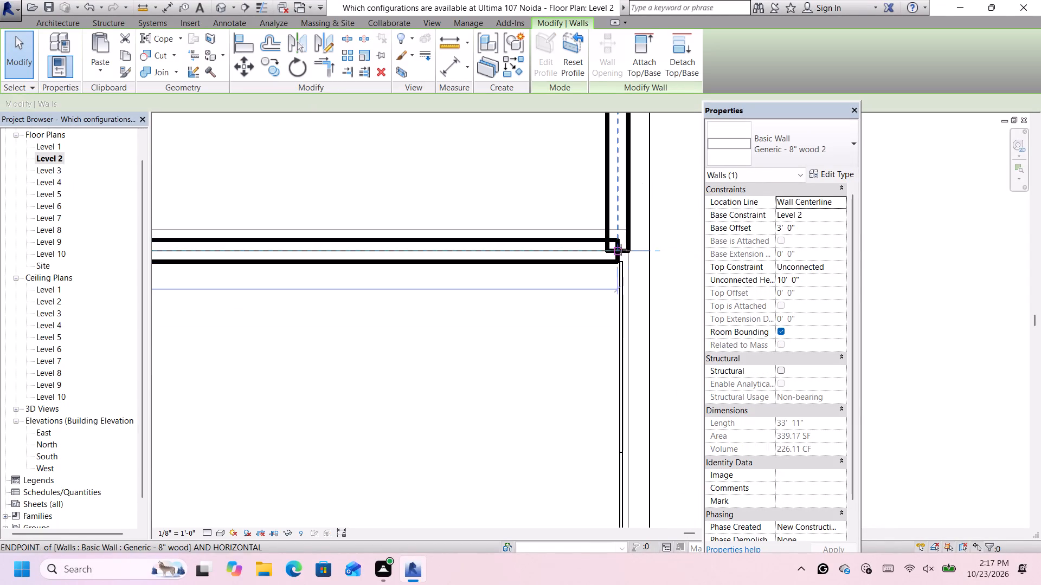
drag(621, 250, 629, 250)
scroll(627, 253, down, 5)
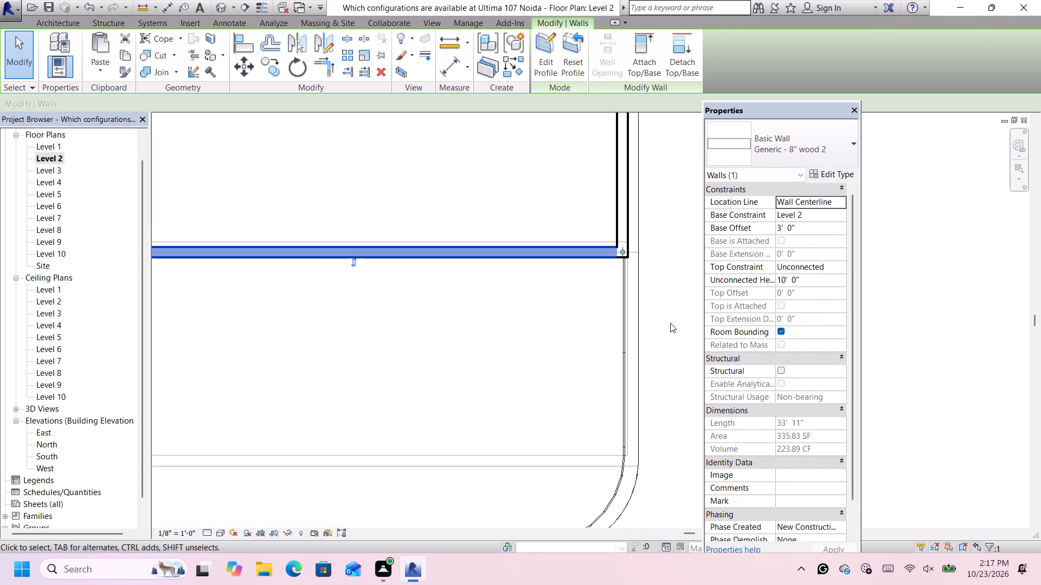
click(670, 323)
Nudge the curved curtain wall at the balcony's southeast corner two increments toward the building to meet the adjoining straight glazing.
scroll(670, 323, down, 8)
scroll(691, 391, up, 3)
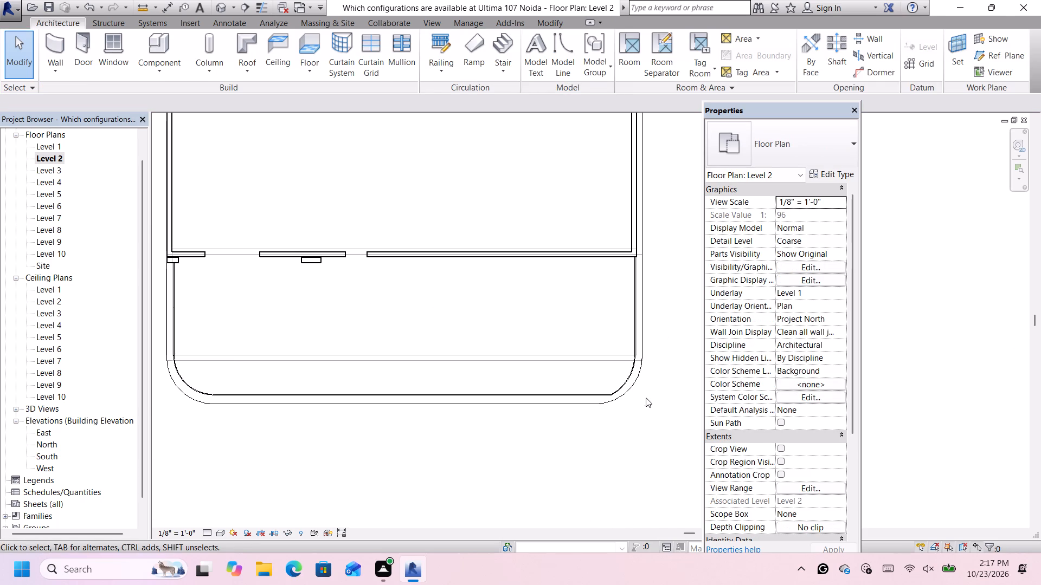
scroll(639, 394, up, 2)
click(615, 383)
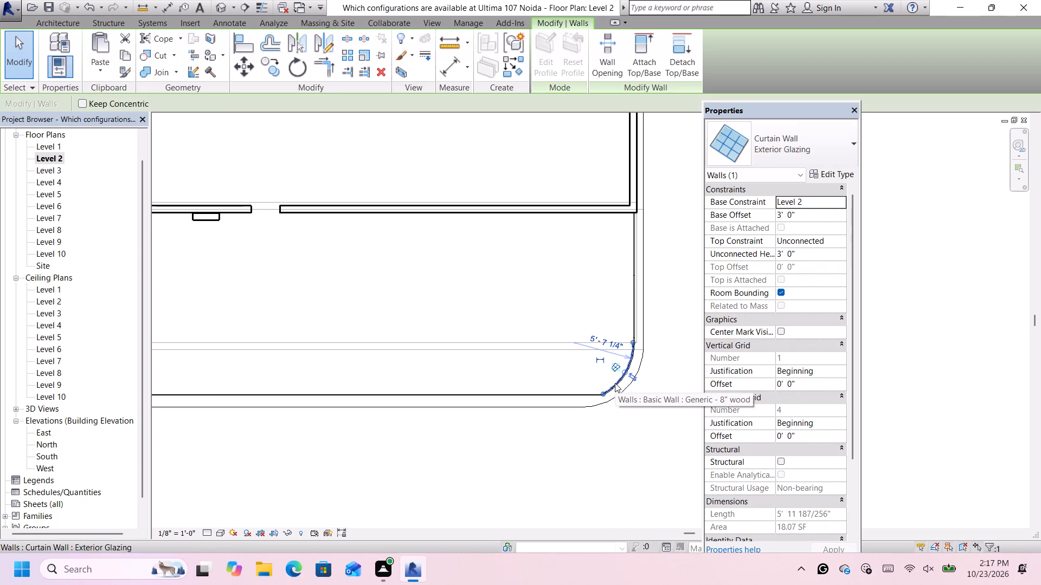
key(Up)
key(Up)
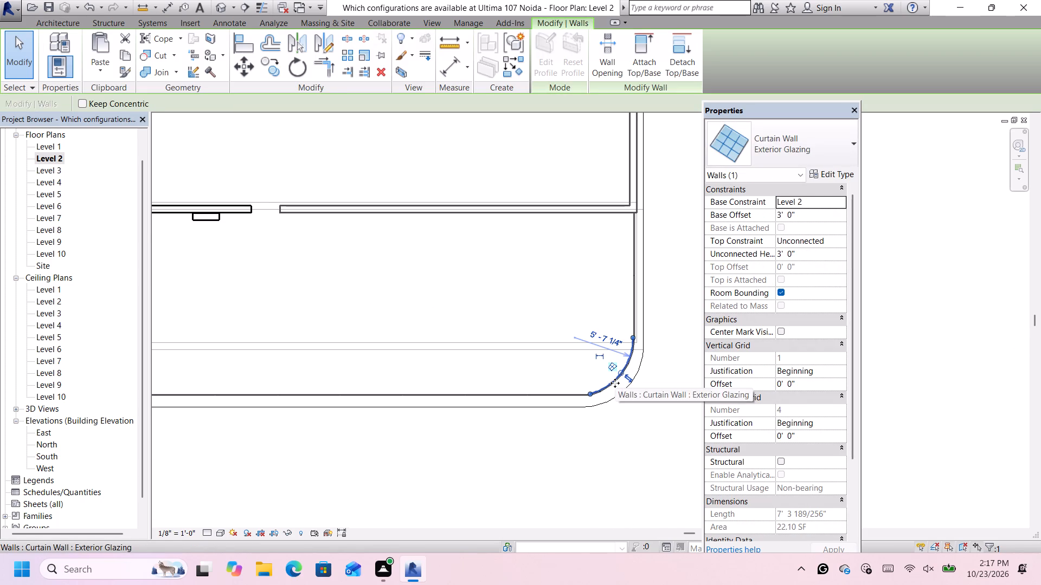
scroll(615, 383, down, 2)
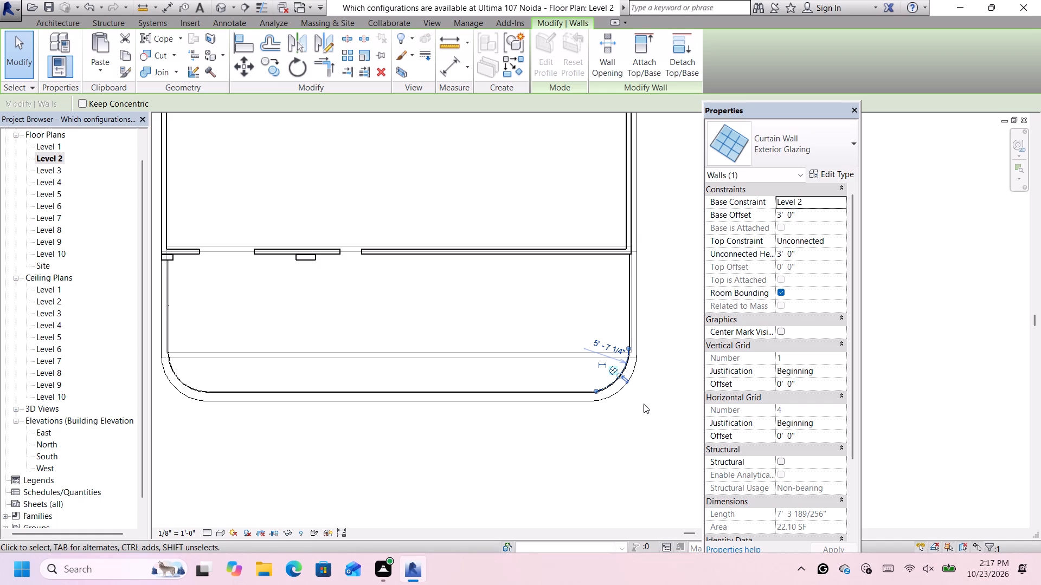
click(644, 404)
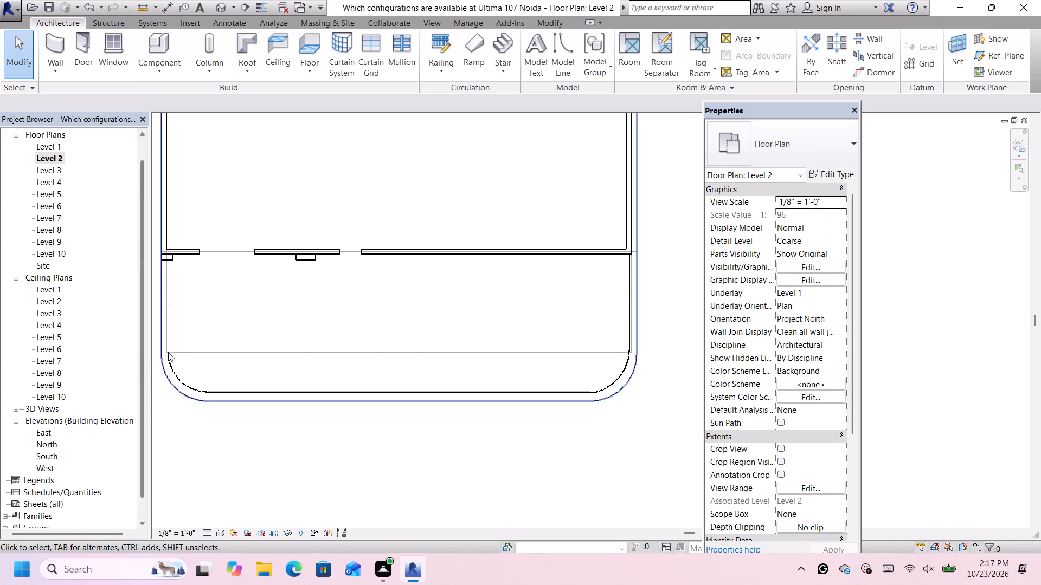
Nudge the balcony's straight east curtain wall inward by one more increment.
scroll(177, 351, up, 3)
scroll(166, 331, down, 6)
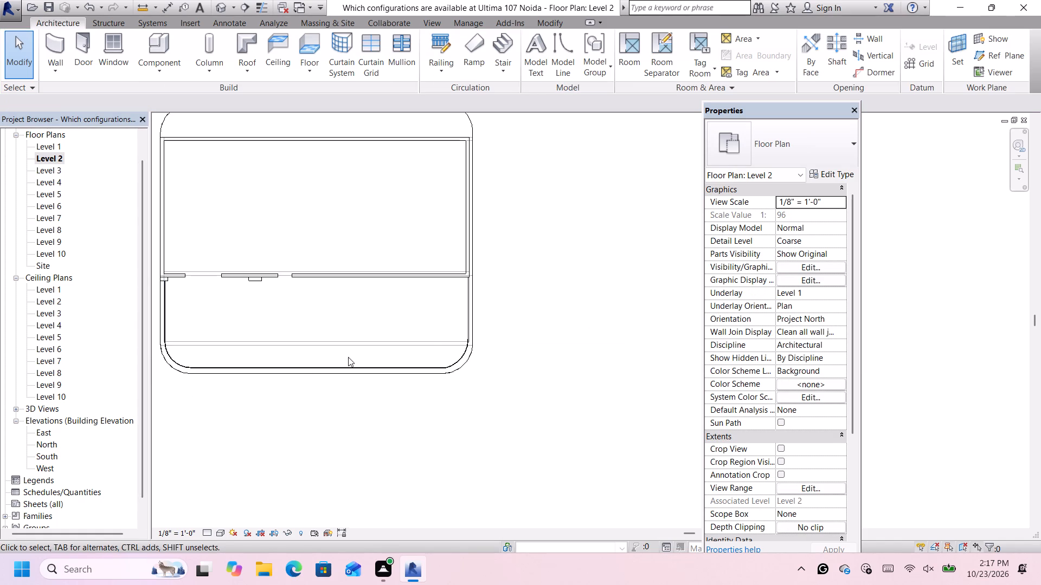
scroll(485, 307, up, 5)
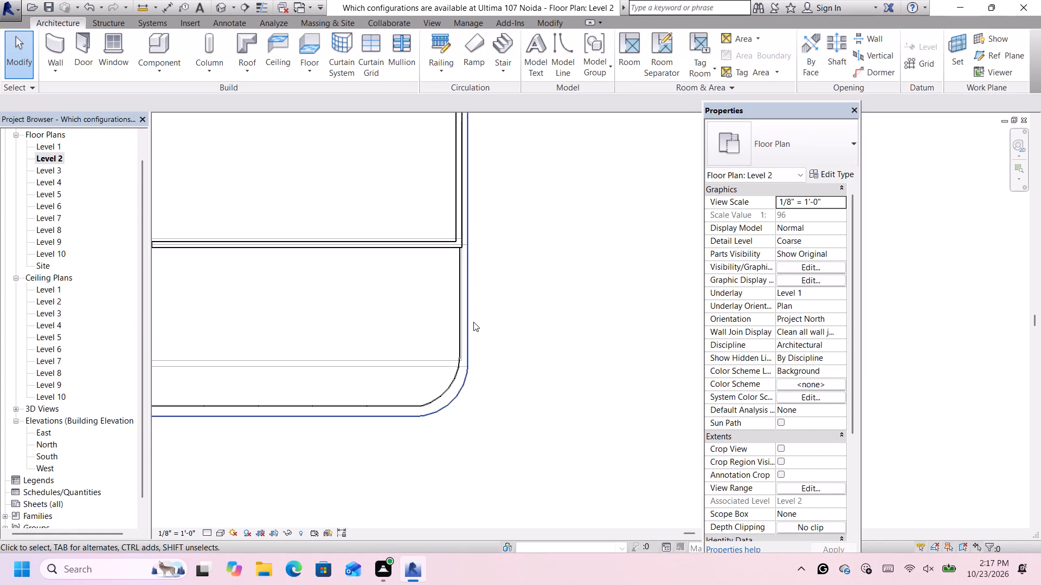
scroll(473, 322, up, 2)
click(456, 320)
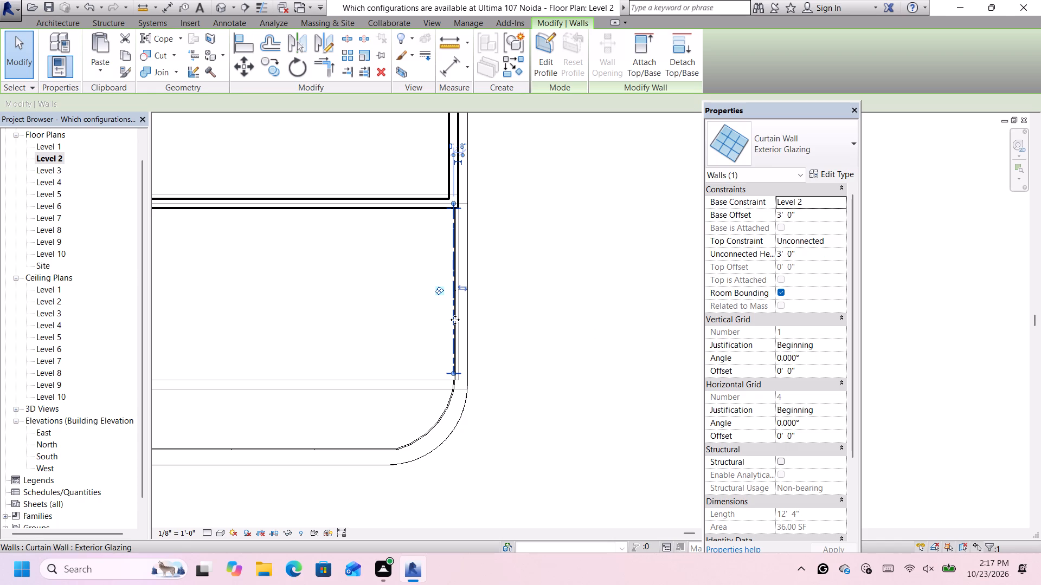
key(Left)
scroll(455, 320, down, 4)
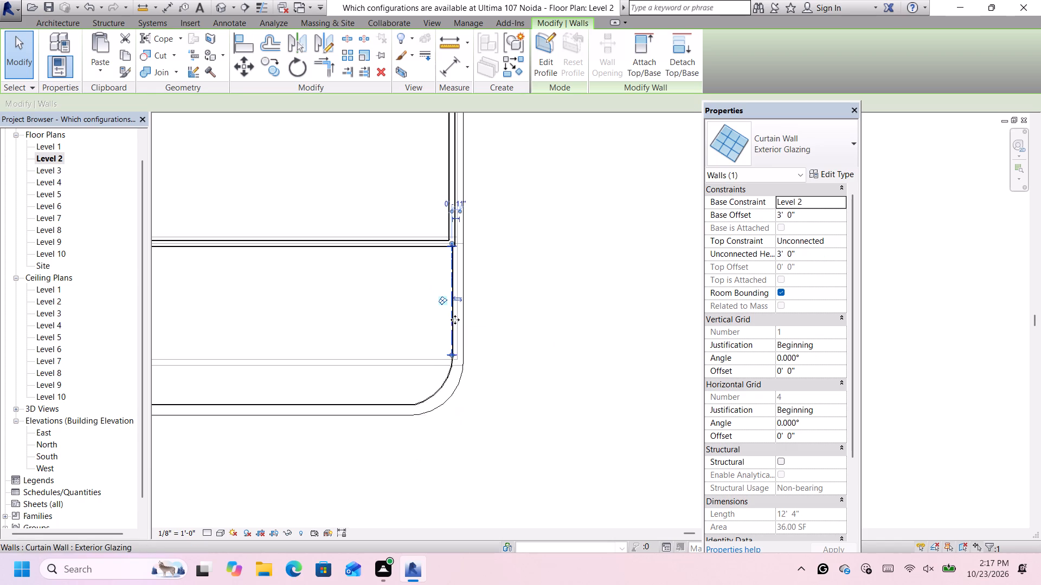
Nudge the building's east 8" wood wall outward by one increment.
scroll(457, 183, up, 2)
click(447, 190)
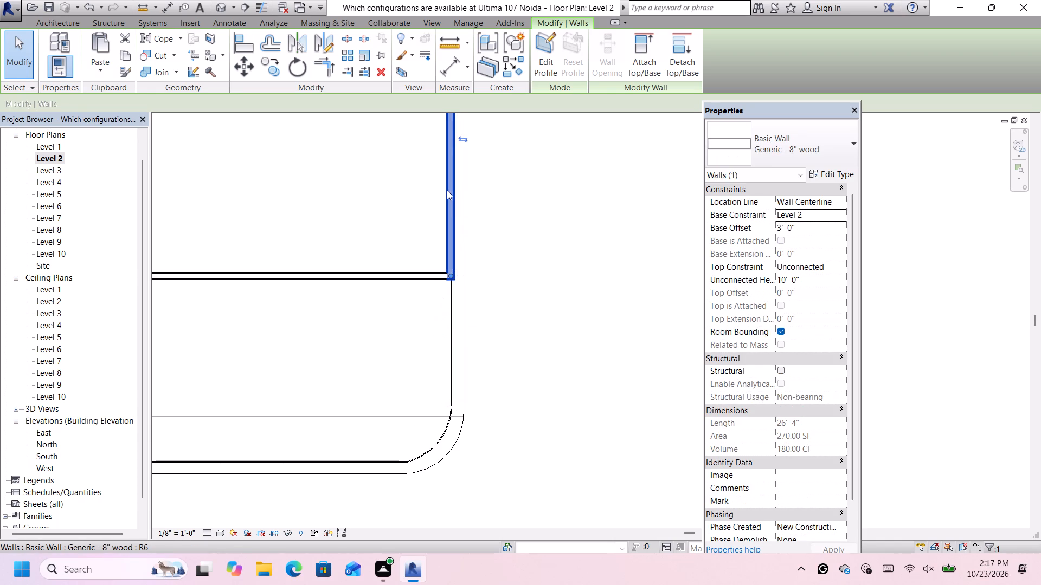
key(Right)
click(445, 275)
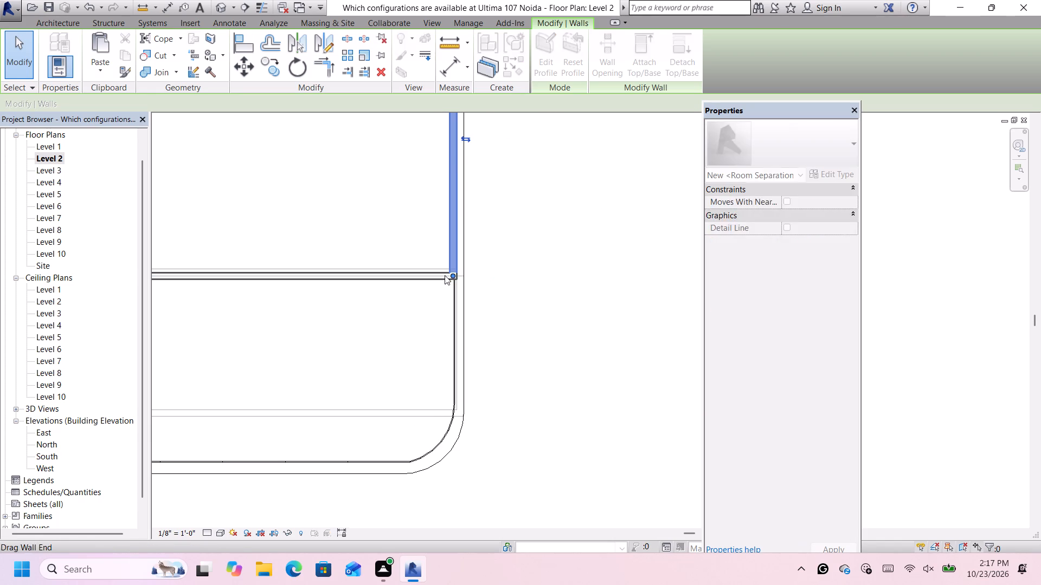
Nudge the balcony's straight east curtain wall inward by one increment, to 1' 0" from the outer east wall.
scroll(445, 275, down, 9)
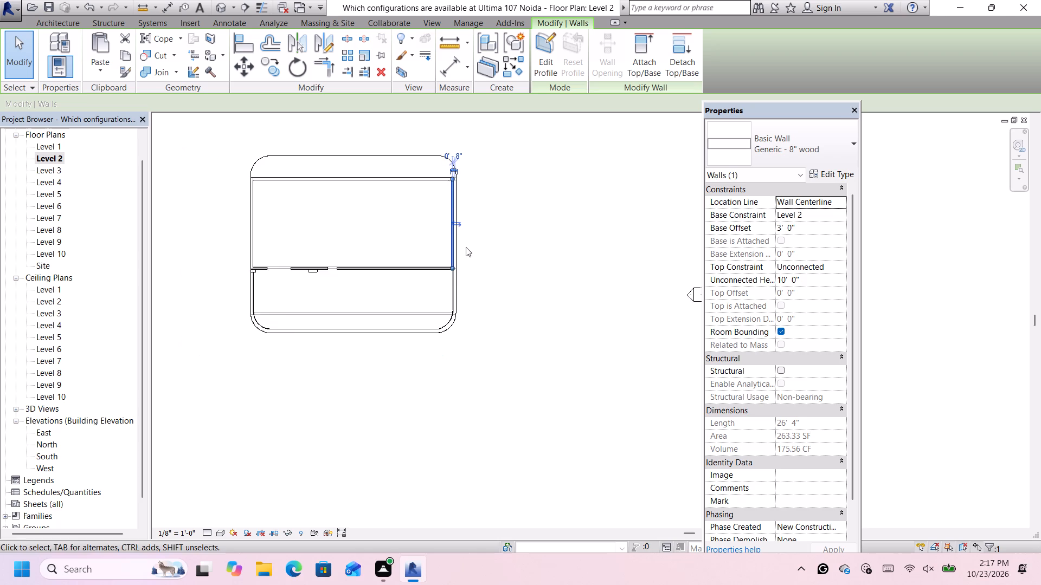
scroll(453, 272, up, 5)
click(453, 308)
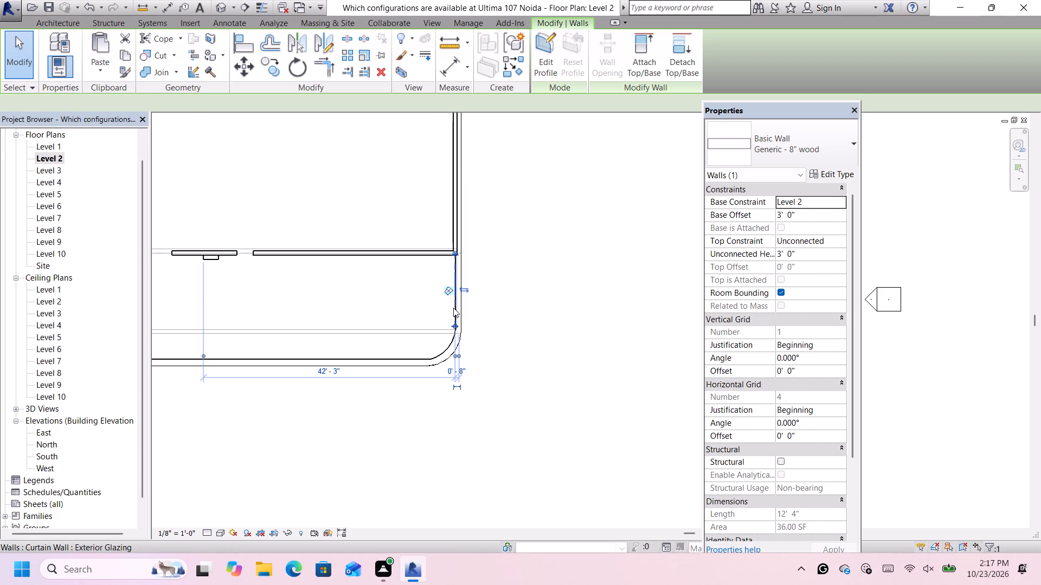
scroll(467, 296, up, 3)
key(Left)
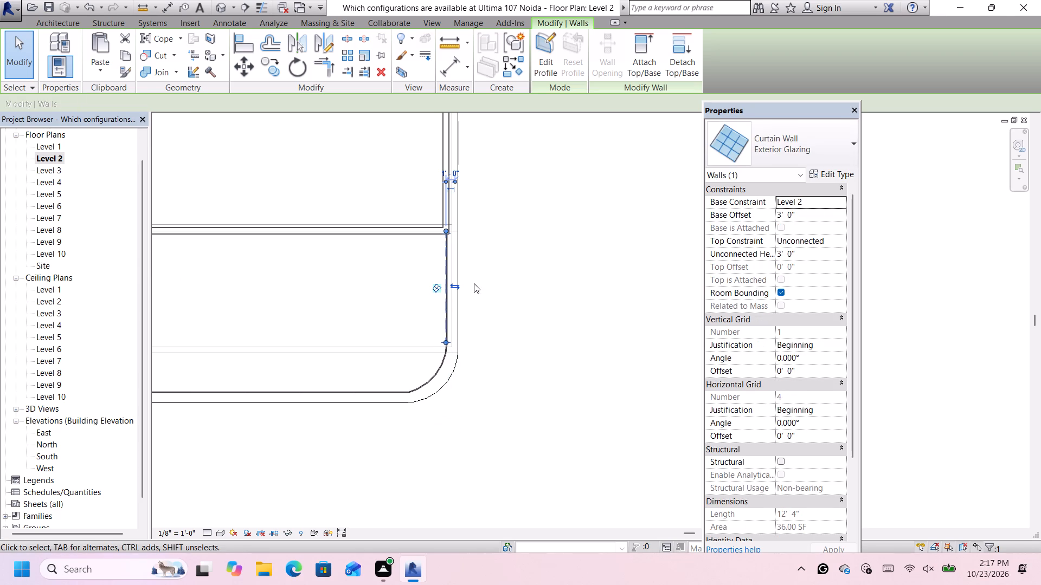
scroll(474, 283, down, 2)
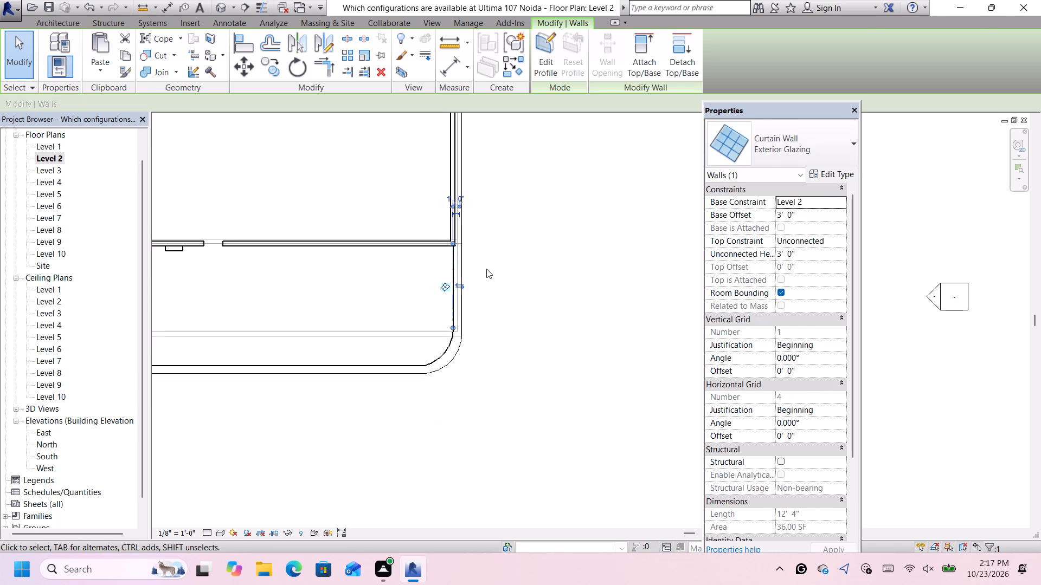
click(487, 269)
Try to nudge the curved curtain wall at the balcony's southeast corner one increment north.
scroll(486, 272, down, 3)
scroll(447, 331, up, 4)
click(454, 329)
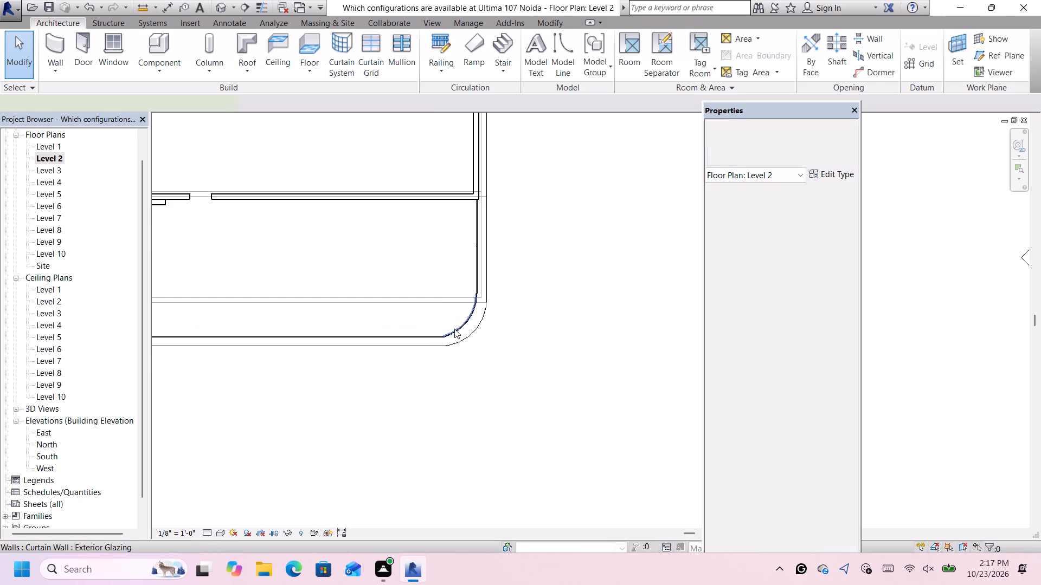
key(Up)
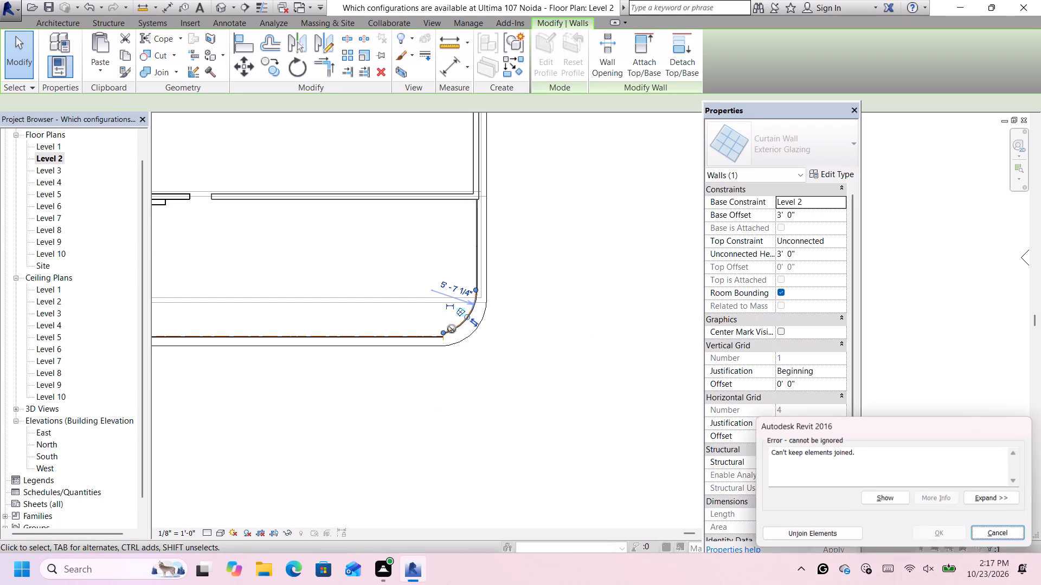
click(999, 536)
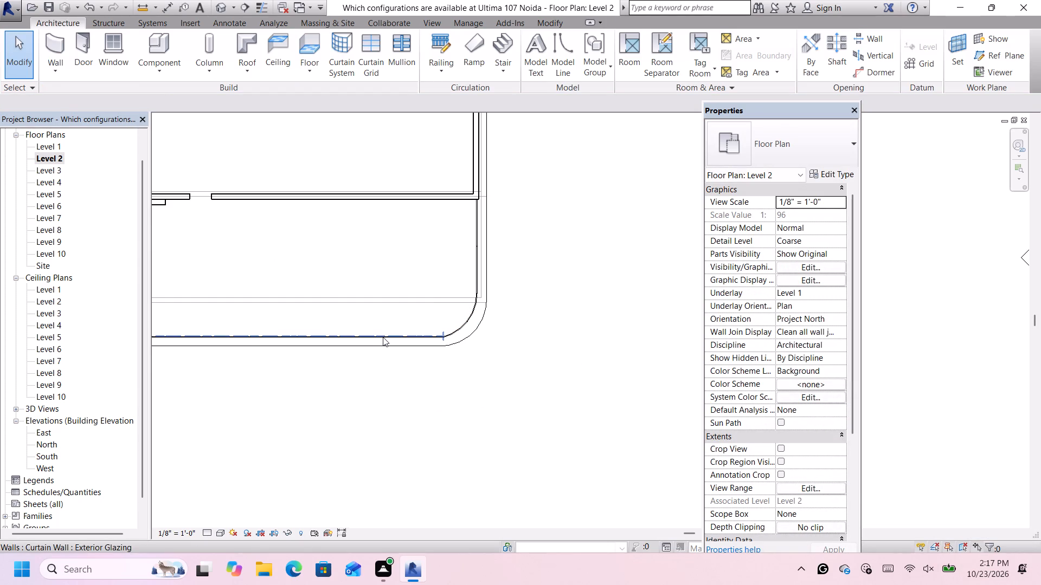
Nudge the balcony's straight south curtain wall one increment inward, toward the building.
click(383, 337)
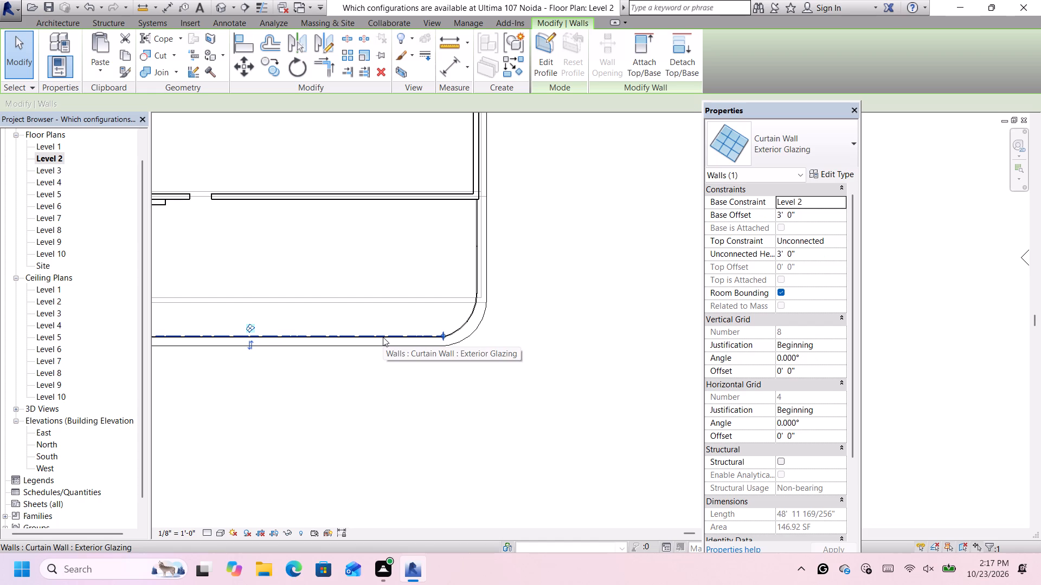
key(Up)
scroll(480, 342, up, 4)
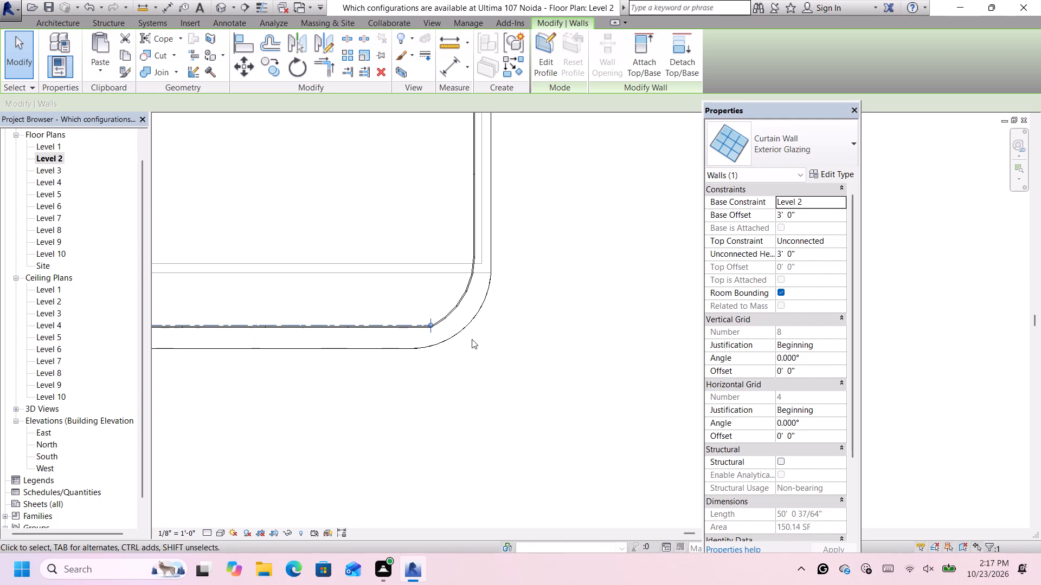
scroll(471, 338, up, 1)
click(472, 341)
scroll(473, 341, down, 6)
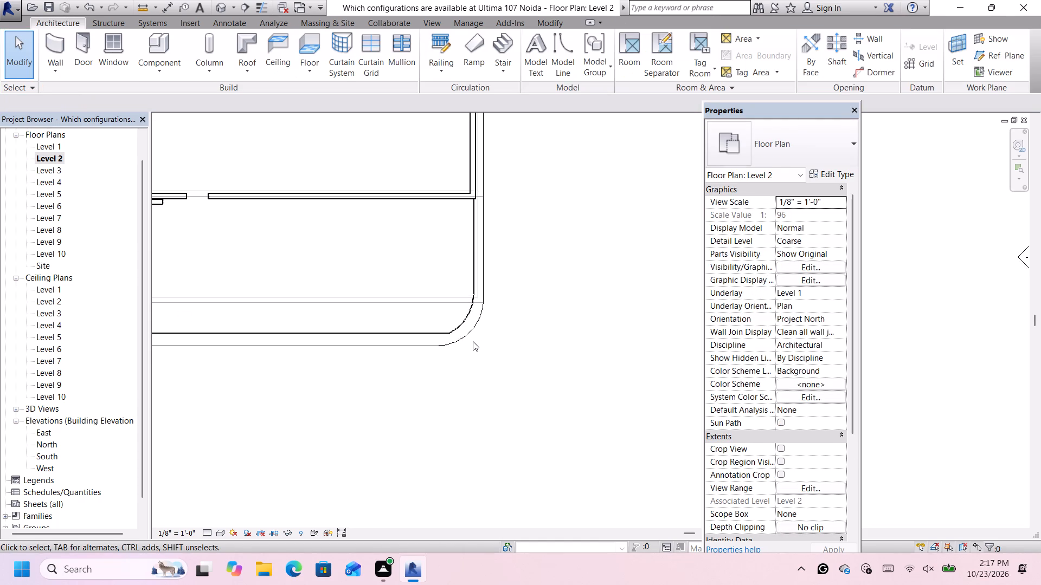
scroll(473, 341, down, 5)
Nudge the balcony's straight west curtain wall inward by two increments.
scroll(242, 326, up, 4)
scroll(290, 300, up, 1)
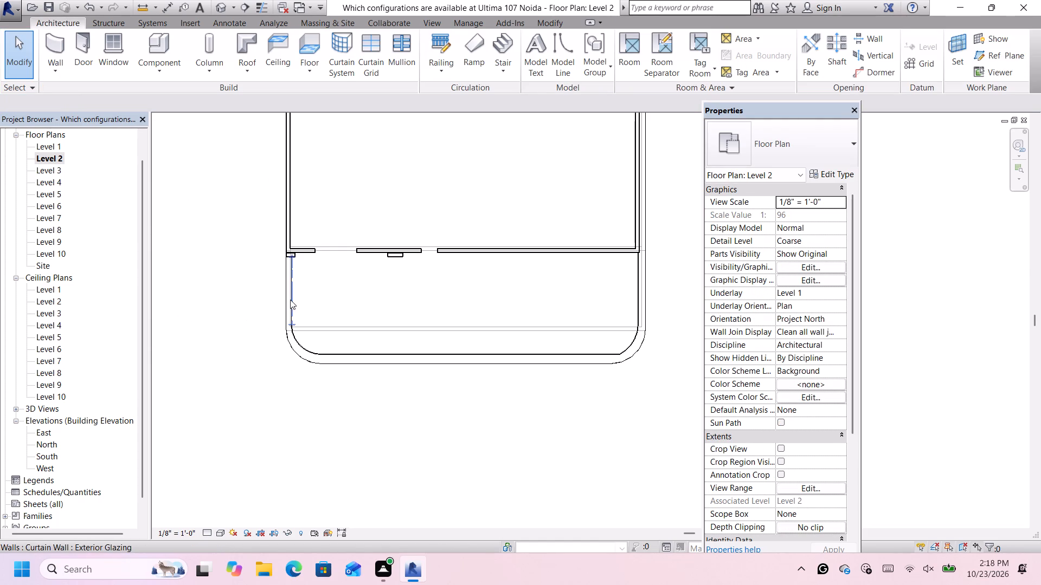
scroll(291, 300, up, 4)
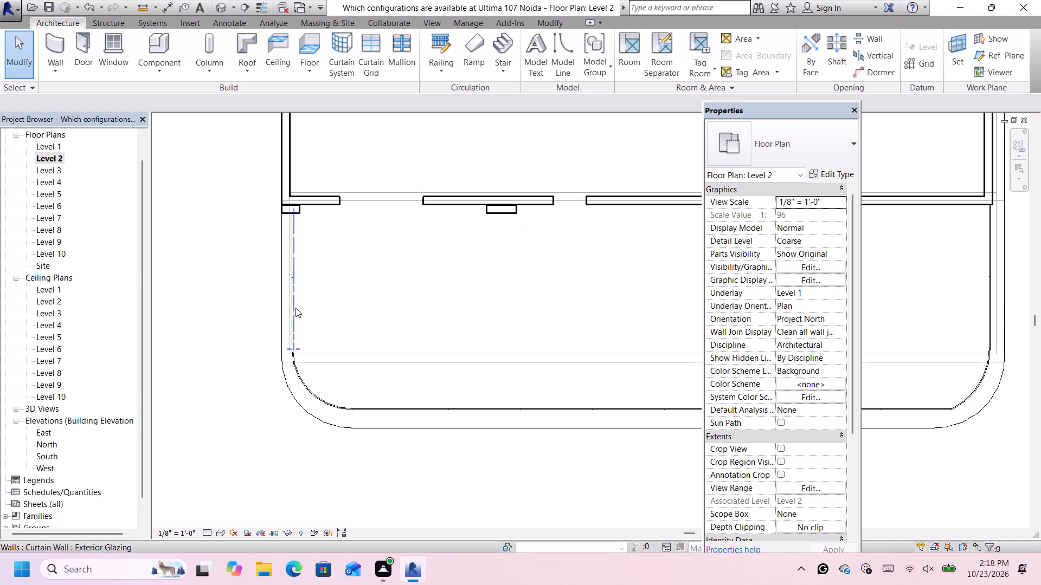
click(295, 308)
key(Right)
key(Right)
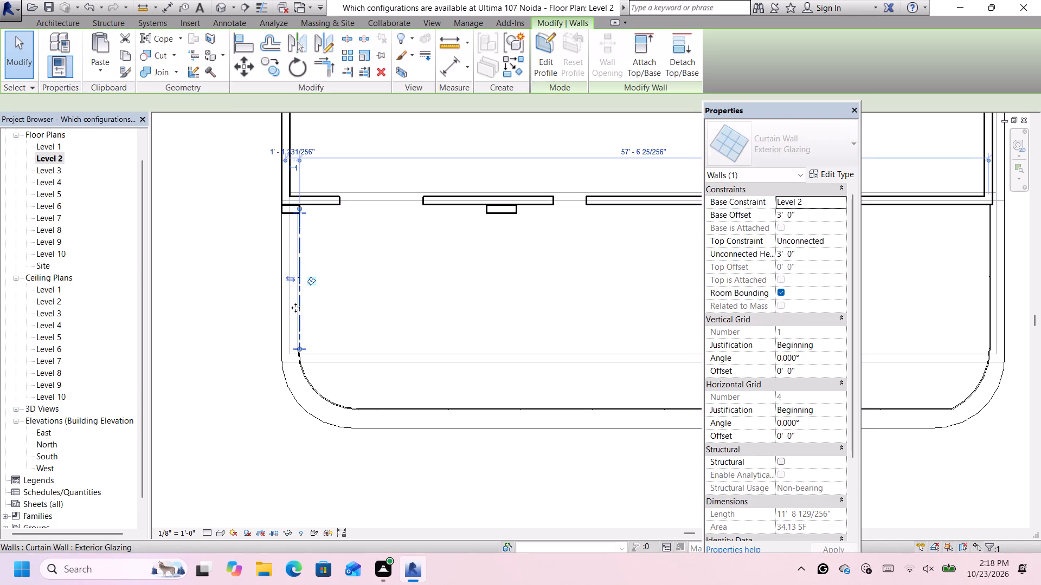
scroll(295, 308, down, 2)
scroll(295, 307, up, 2)
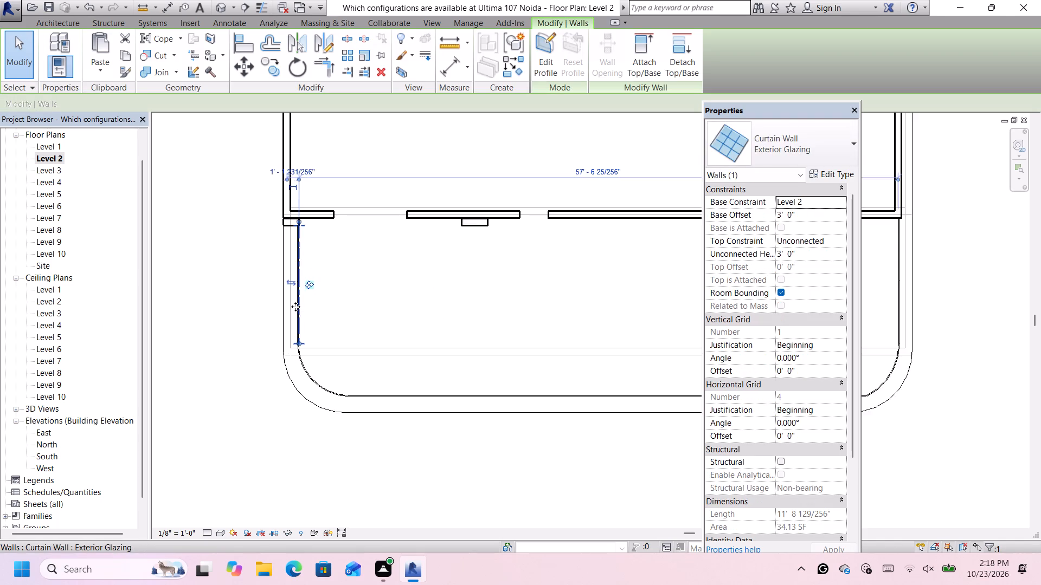
scroll(295, 307, up, 1)
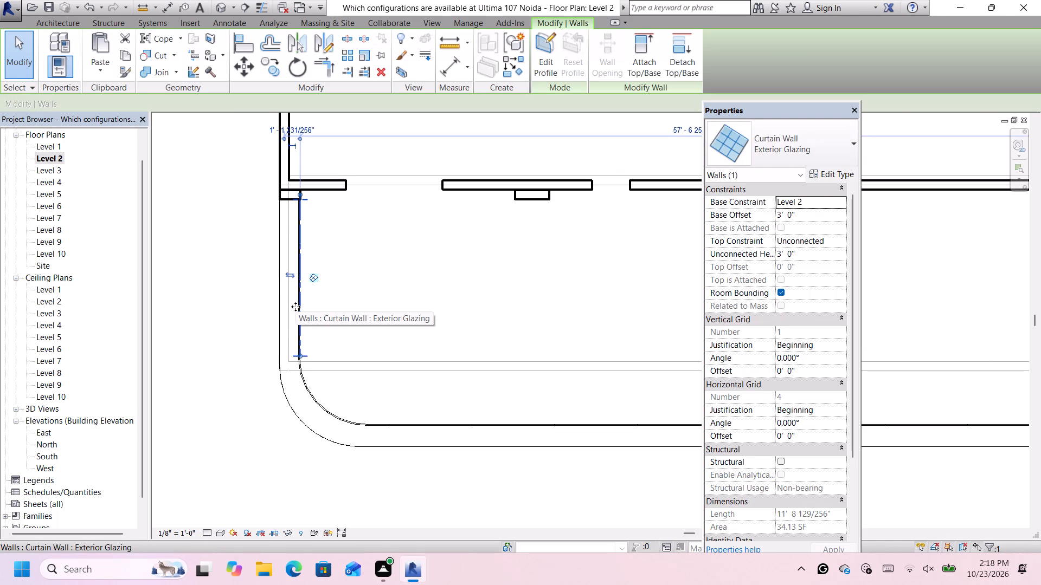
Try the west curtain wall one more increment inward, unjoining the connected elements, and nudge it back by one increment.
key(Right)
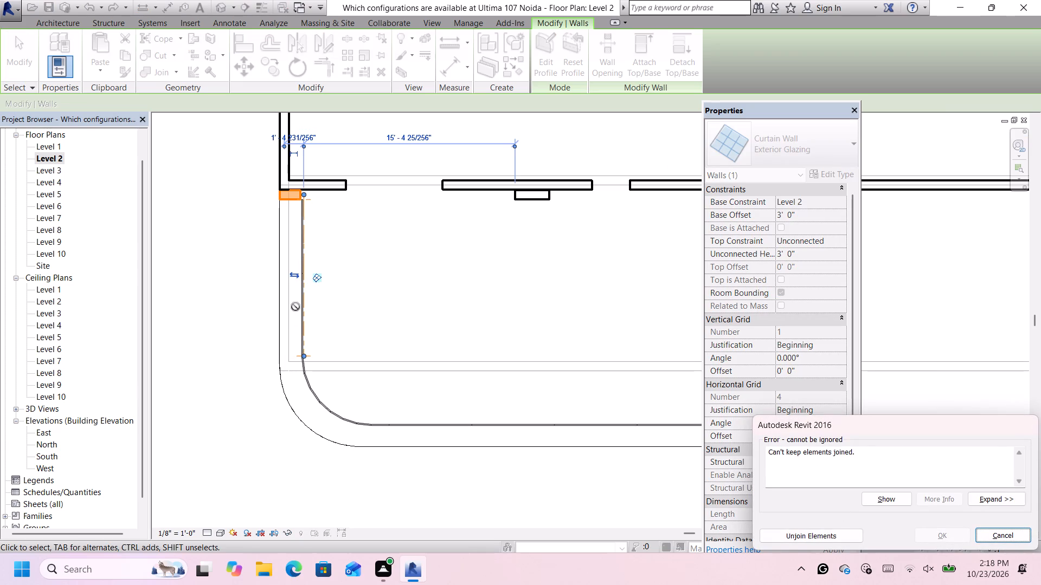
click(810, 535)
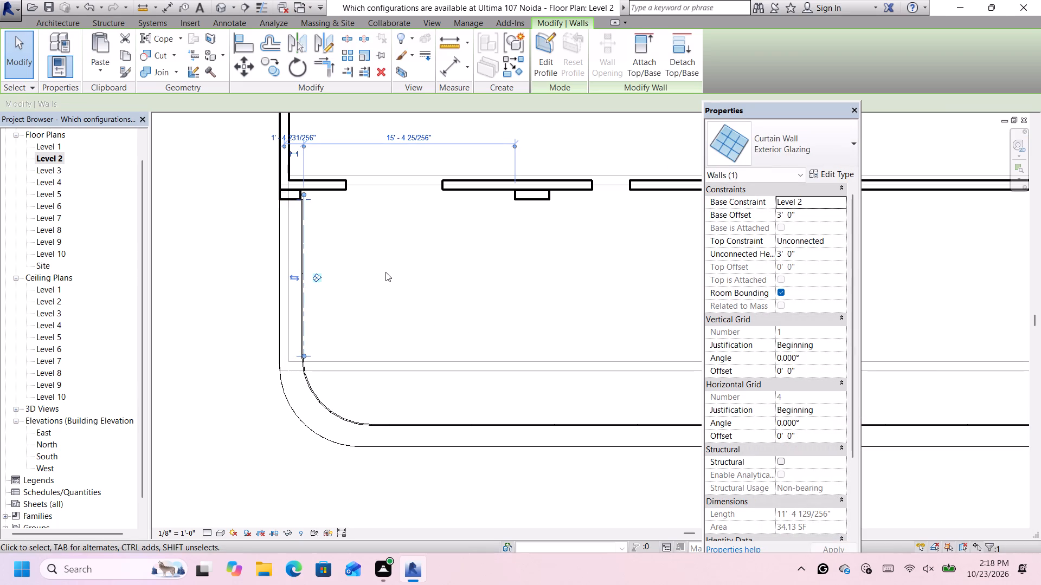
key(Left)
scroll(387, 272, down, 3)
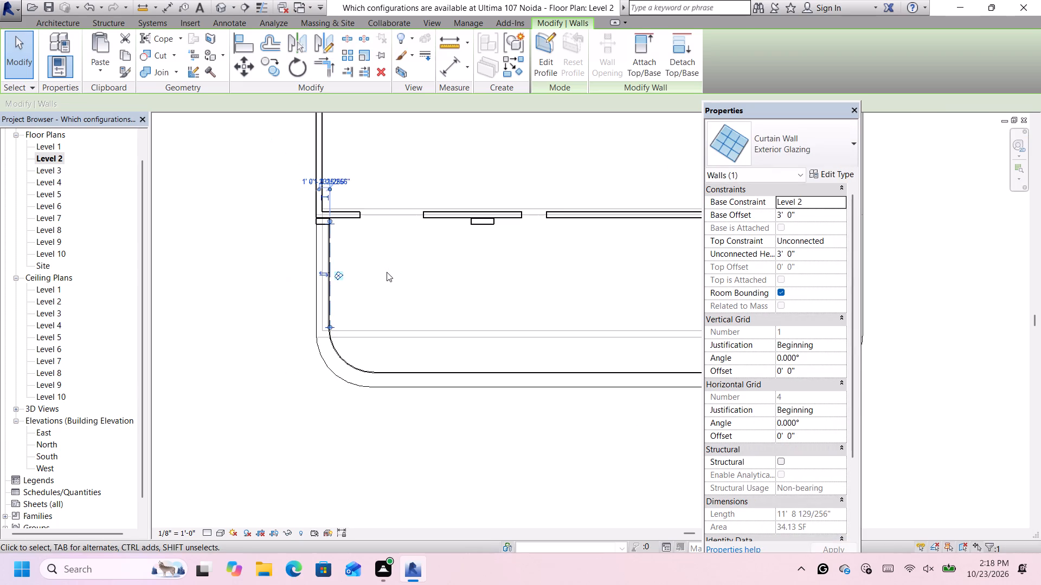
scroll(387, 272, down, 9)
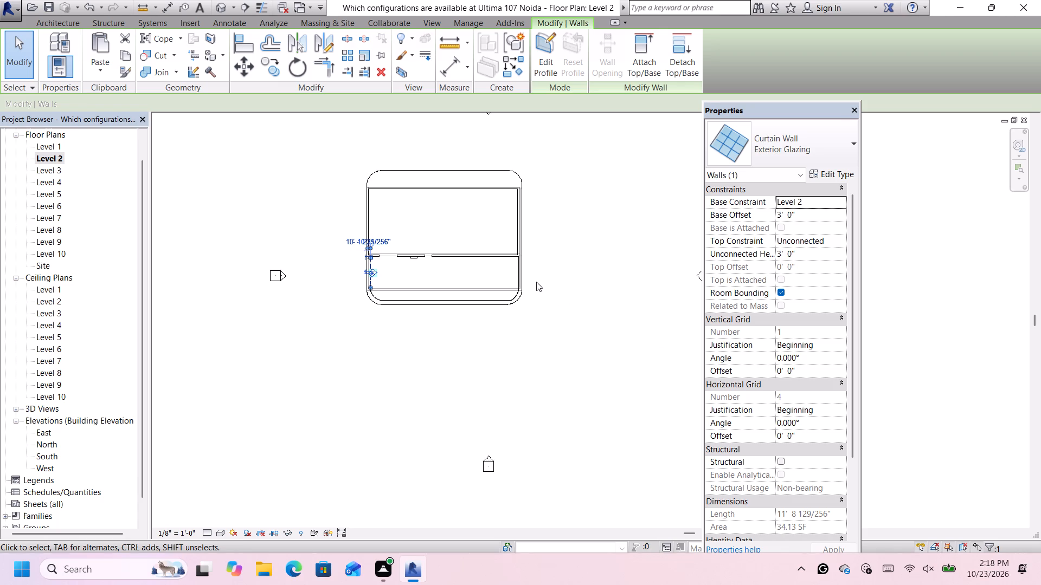
Nudge the balcony's straight east curtain wall one more increment inward, to 1' 3" from the outer east wall.
scroll(536, 282, up, 6)
scroll(521, 284, down, 2)
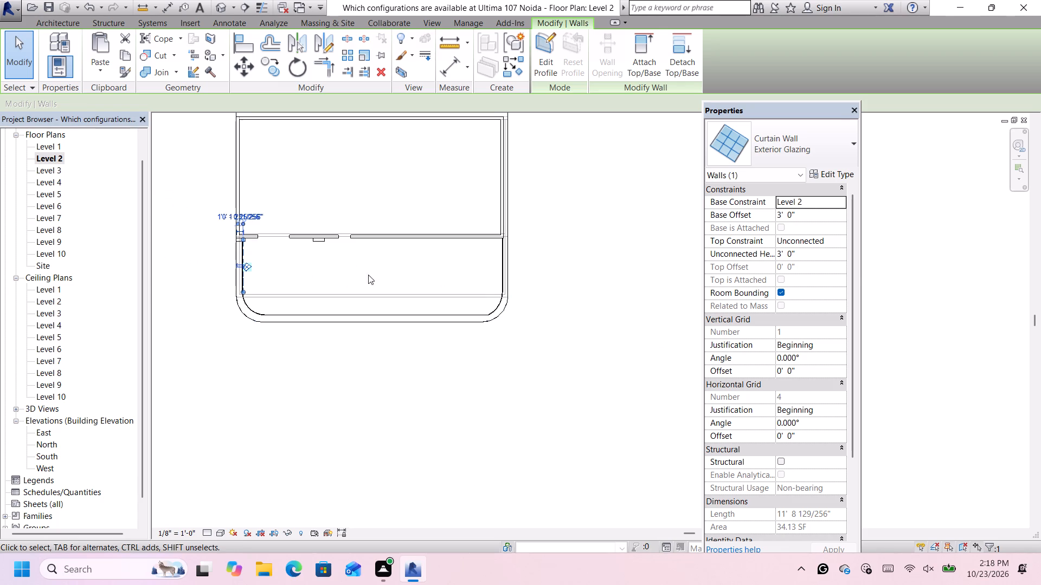
scroll(495, 275, up, 4)
click(503, 268)
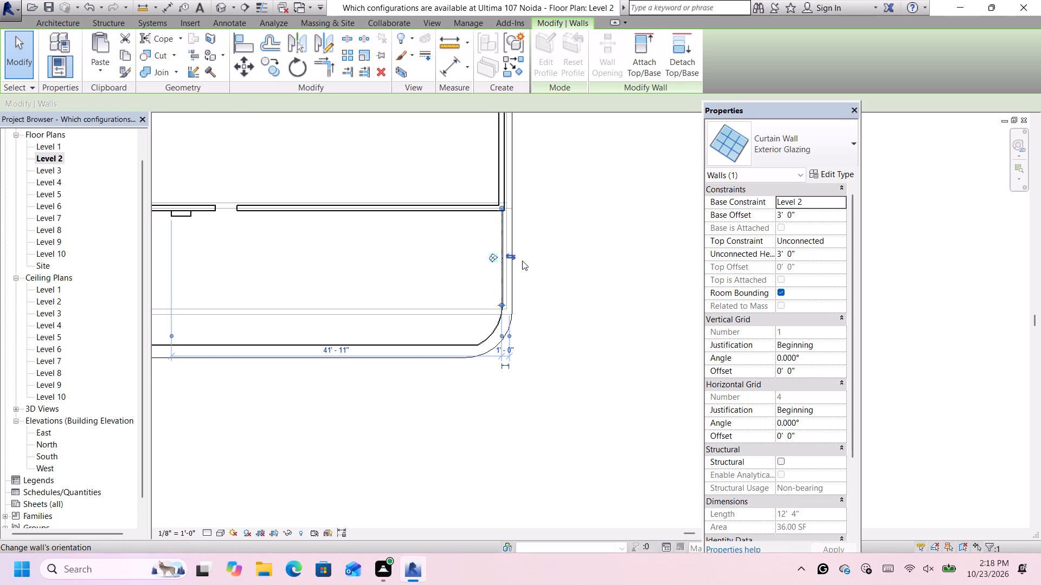
scroll(522, 260, up, 2)
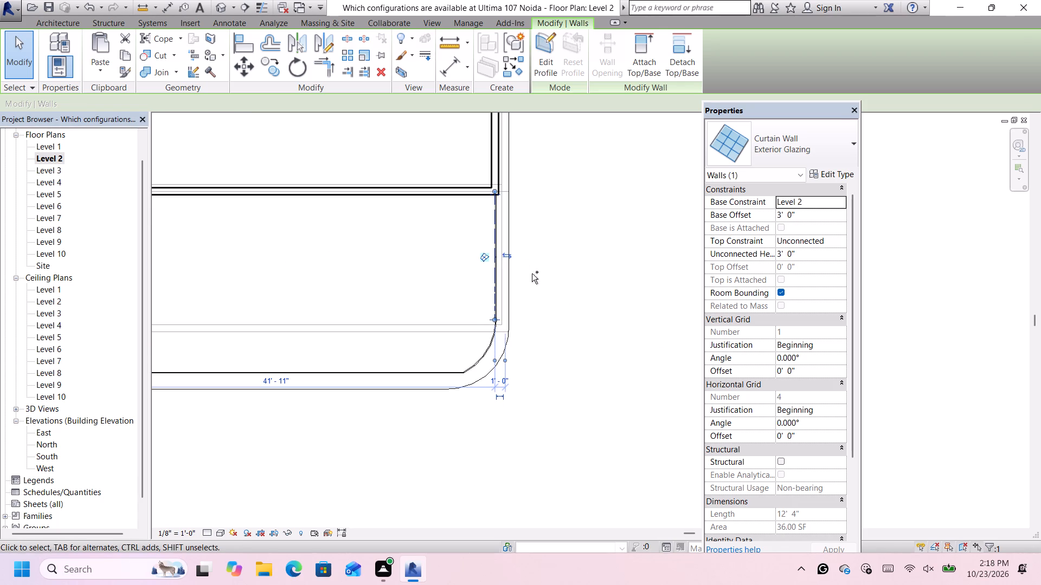
key(Left)
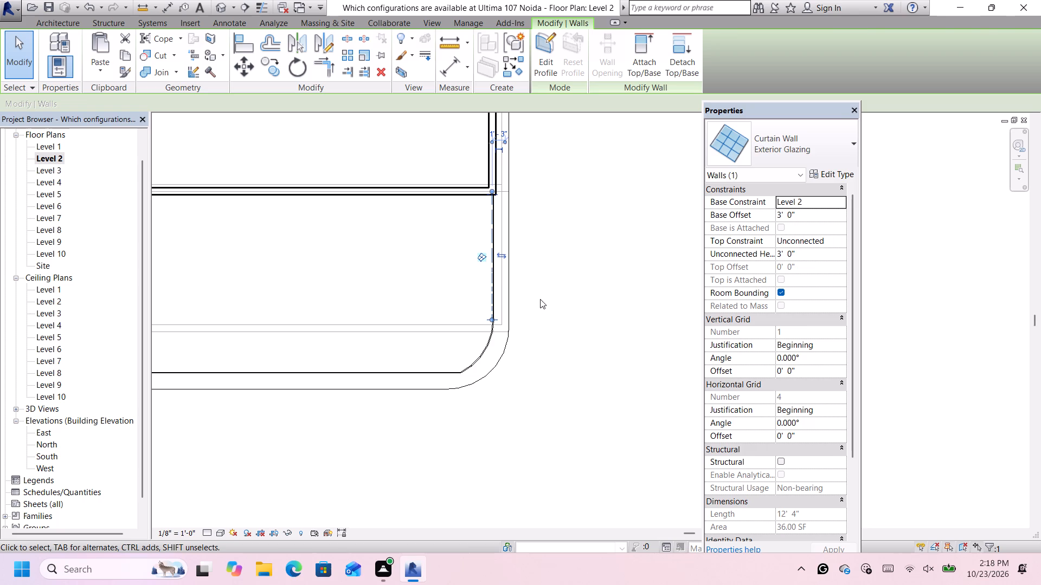
scroll(539, 299, down, 2)
click(539, 297)
scroll(538, 296, down, 4)
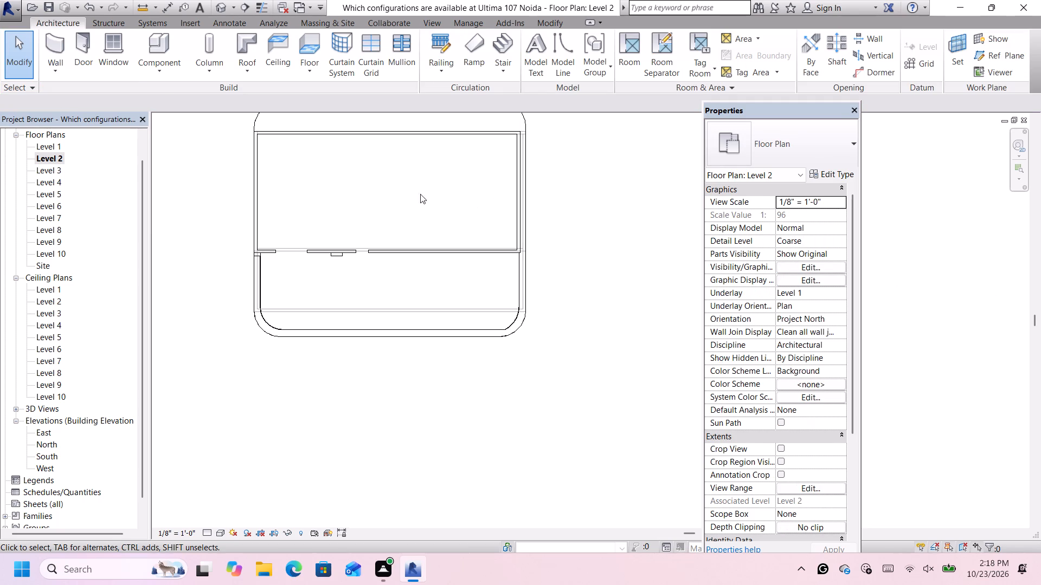
Place a rotated 6 x 8 Wood Timber architectural column outside the east glazing, 1' 6" south of the wall behind the balcony.
click(215, 74)
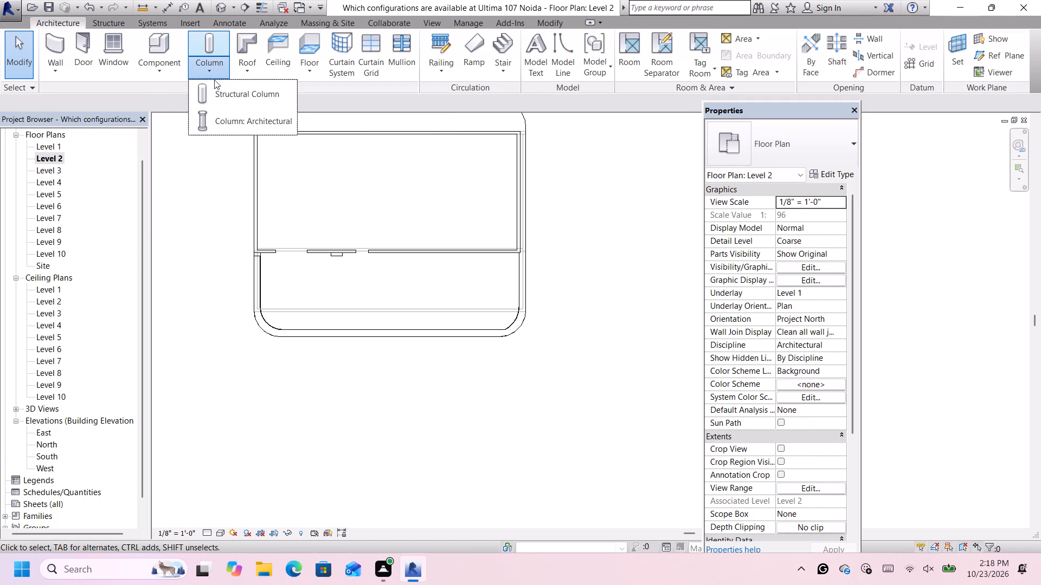
click(220, 115)
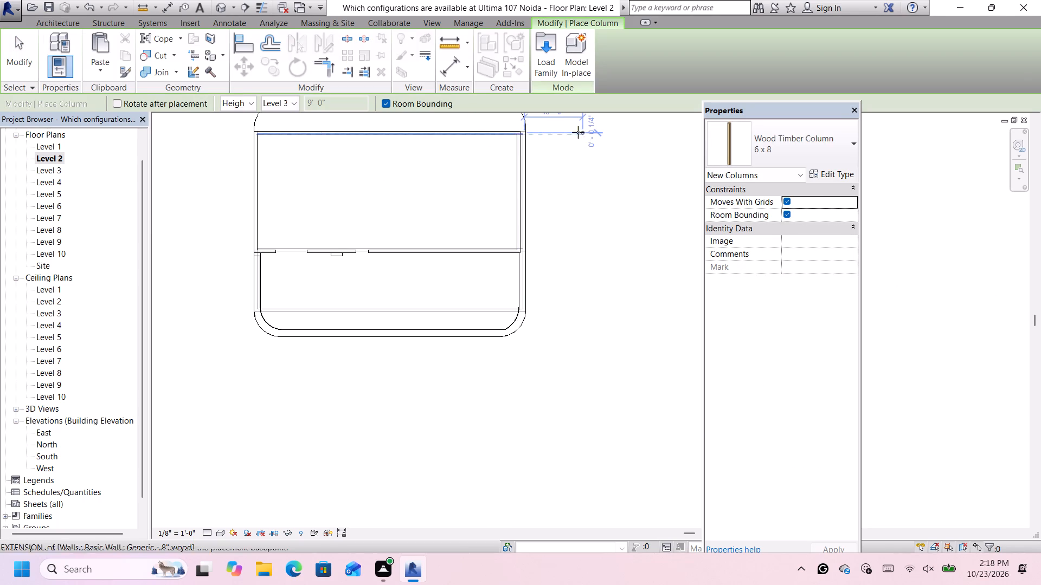
scroll(569, 217, up, 4)
scroll(513, 271, down, 1)
scroll(506, 281, up, 4)
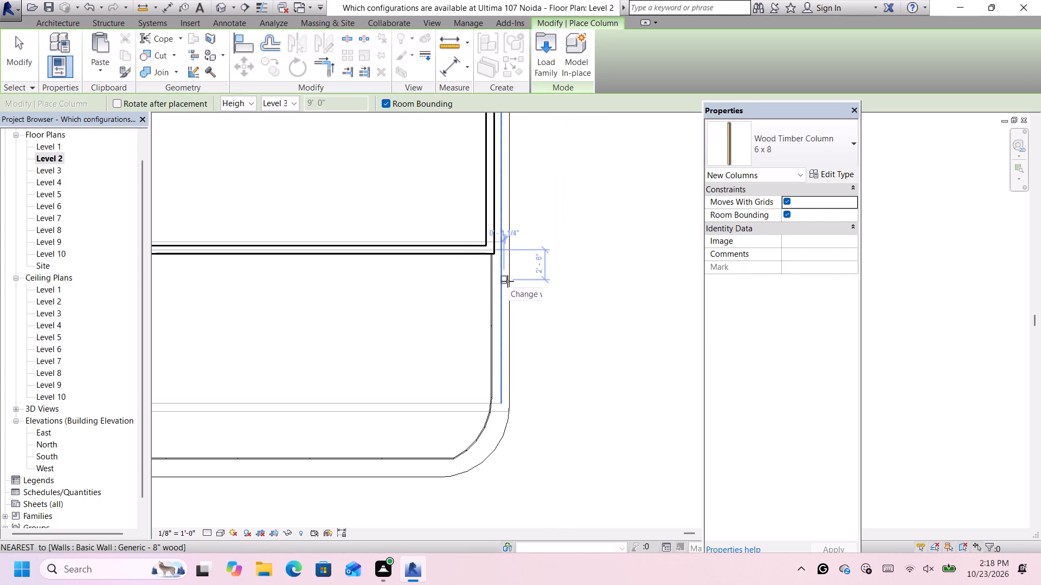
key(space)
scroll(502, 271, up, 5)
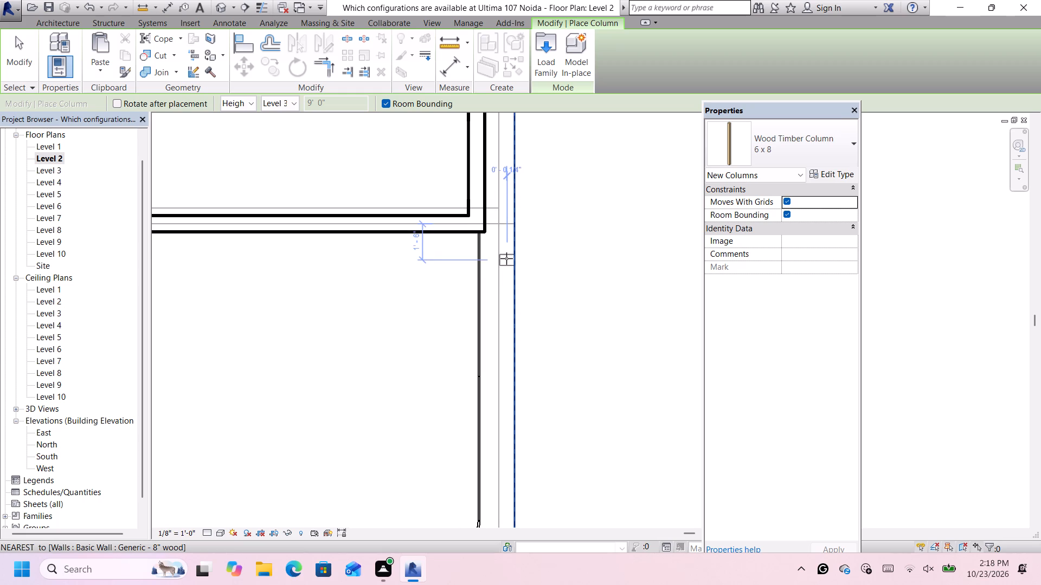
click(507, 255)
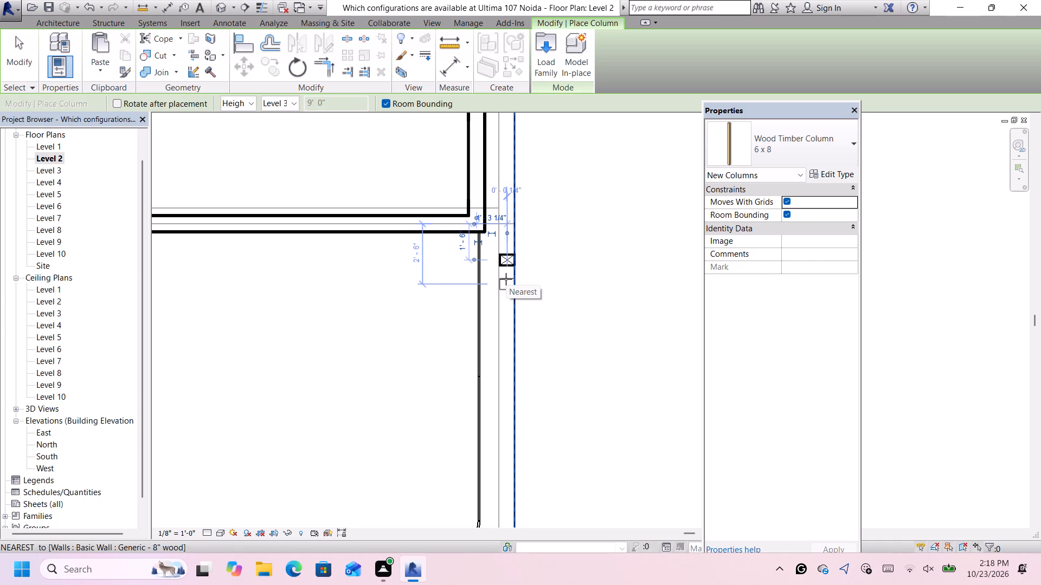
scroll(506, 277, up, 3)
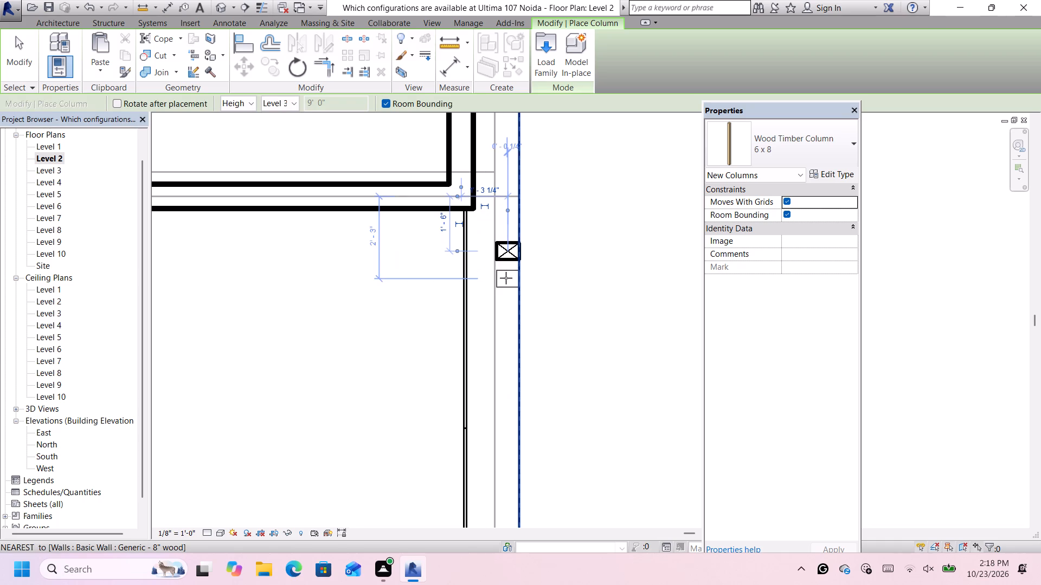
scroll(500, 253, up, 4)
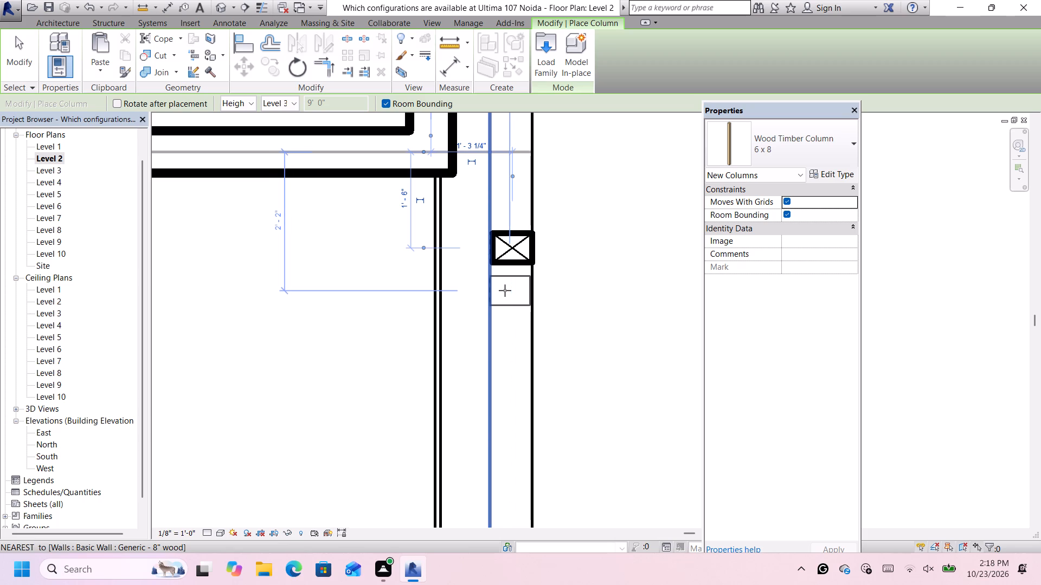
scroll(506, 288, up, 2)
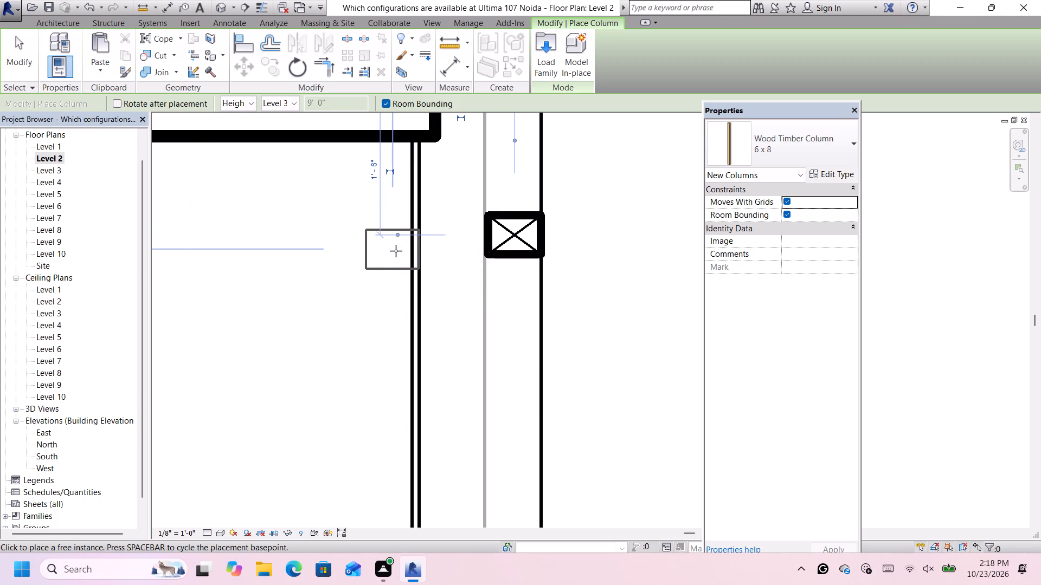
key(Escape)
key(Escape)
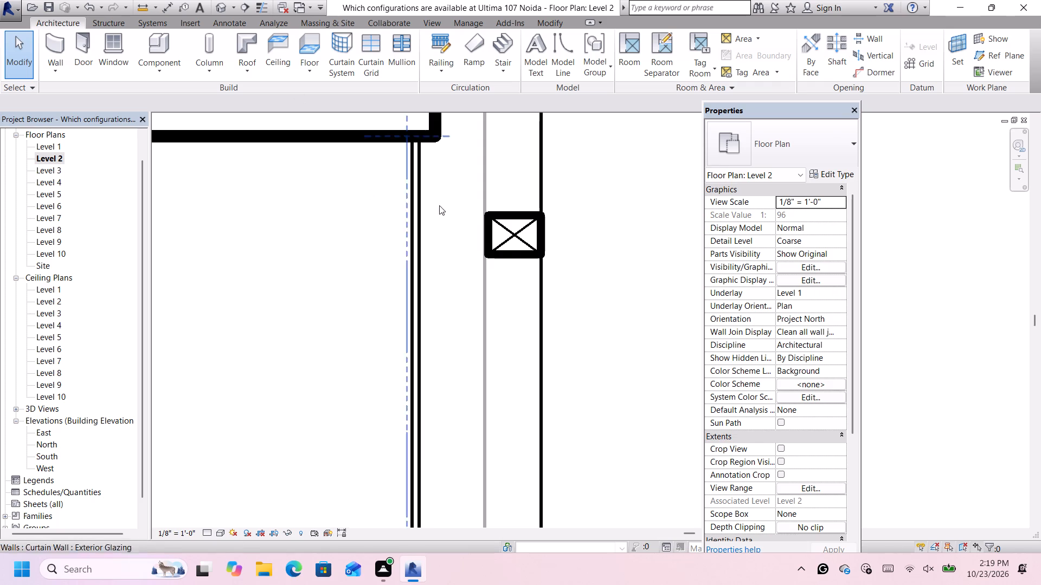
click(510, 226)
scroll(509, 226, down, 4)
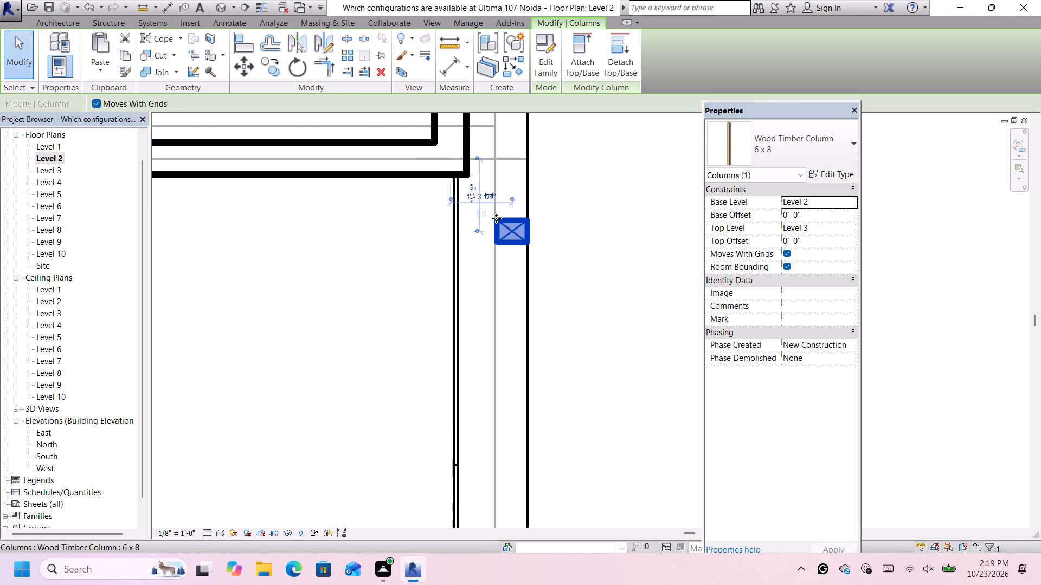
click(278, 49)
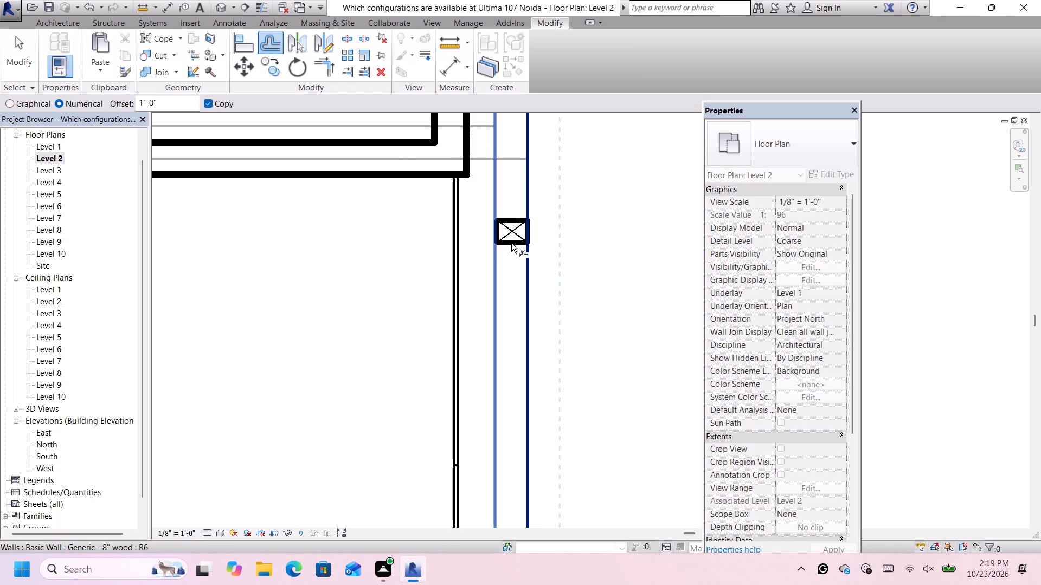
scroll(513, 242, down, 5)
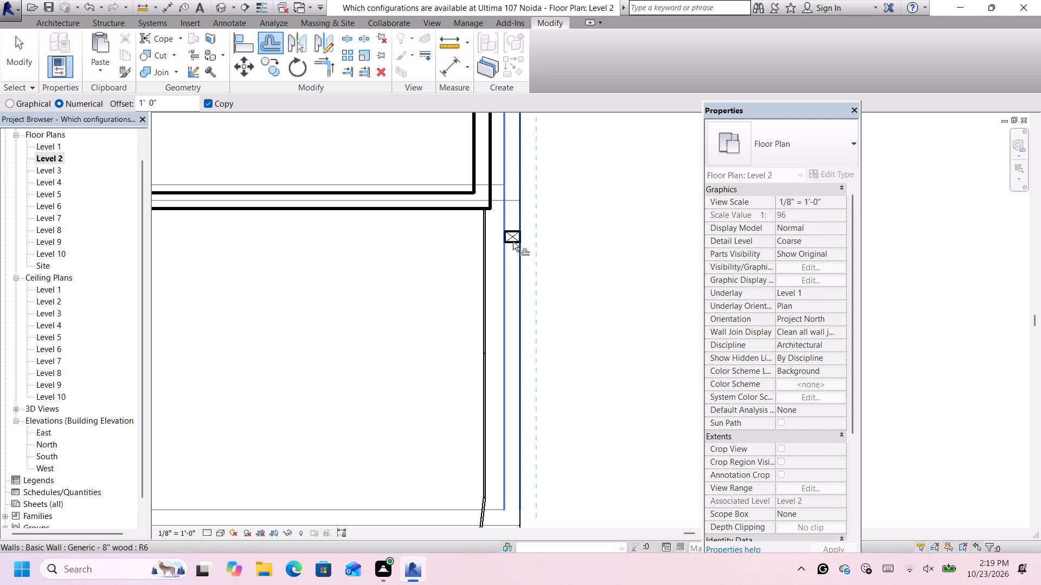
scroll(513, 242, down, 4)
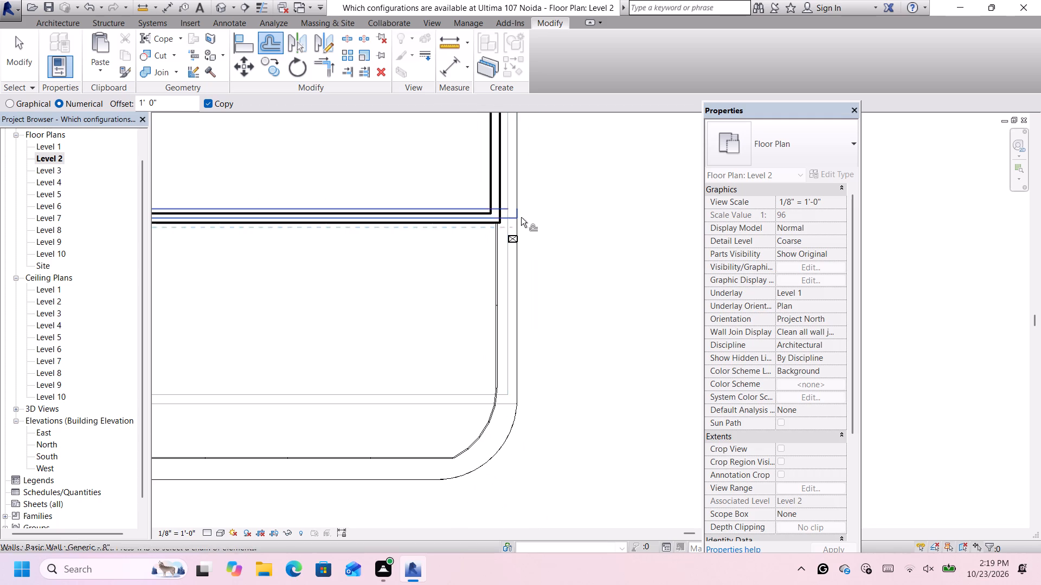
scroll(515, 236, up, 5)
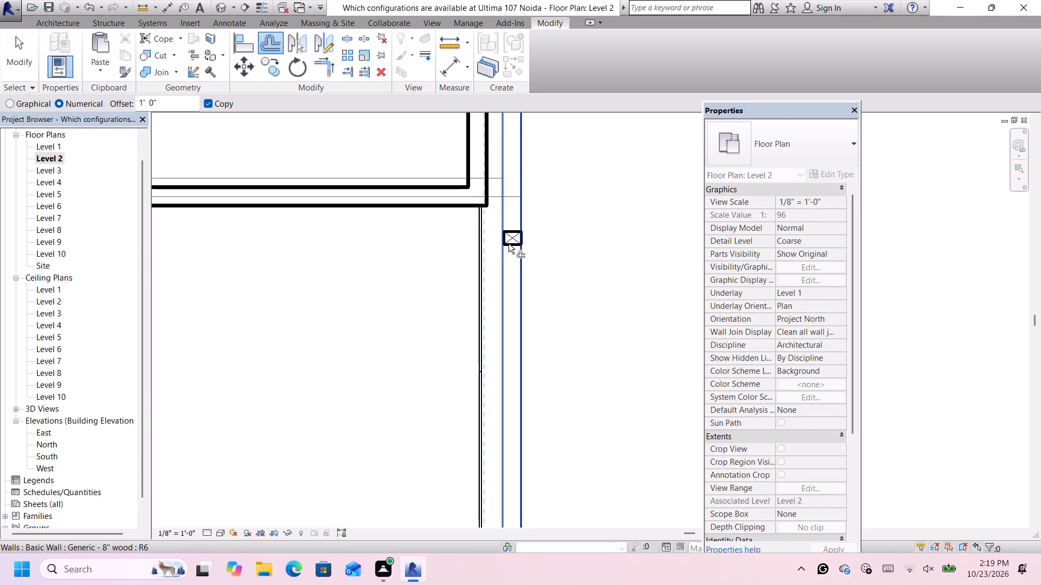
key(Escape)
Change the timber column outside the east glazing to the Wood Timber Column 6 x 10 type.
scroll(428, 151, up, 1)
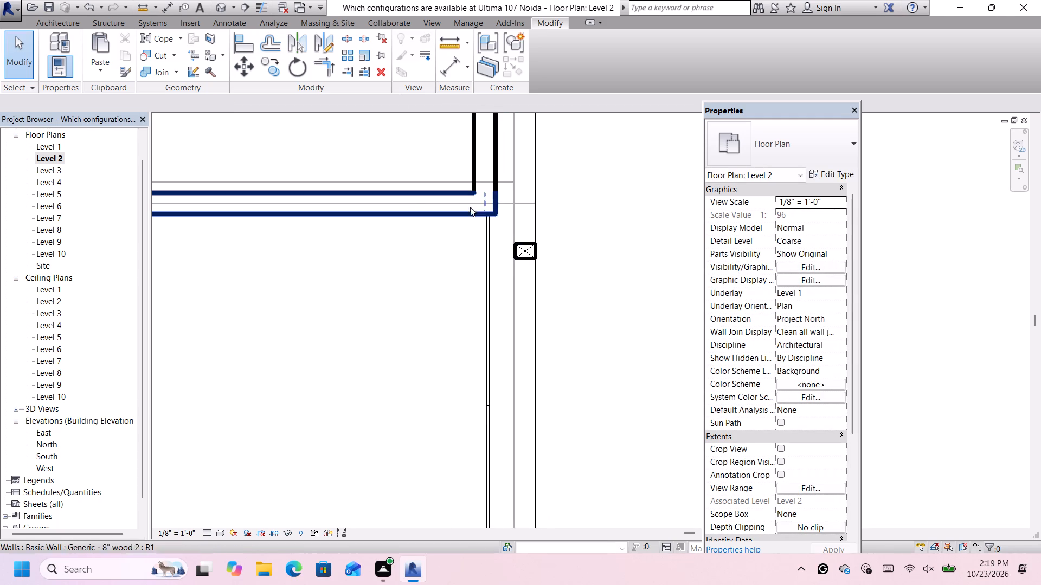
scroll(494, 241, up, 2)
click(520, 255)
scroll(520, 255, down, 6)
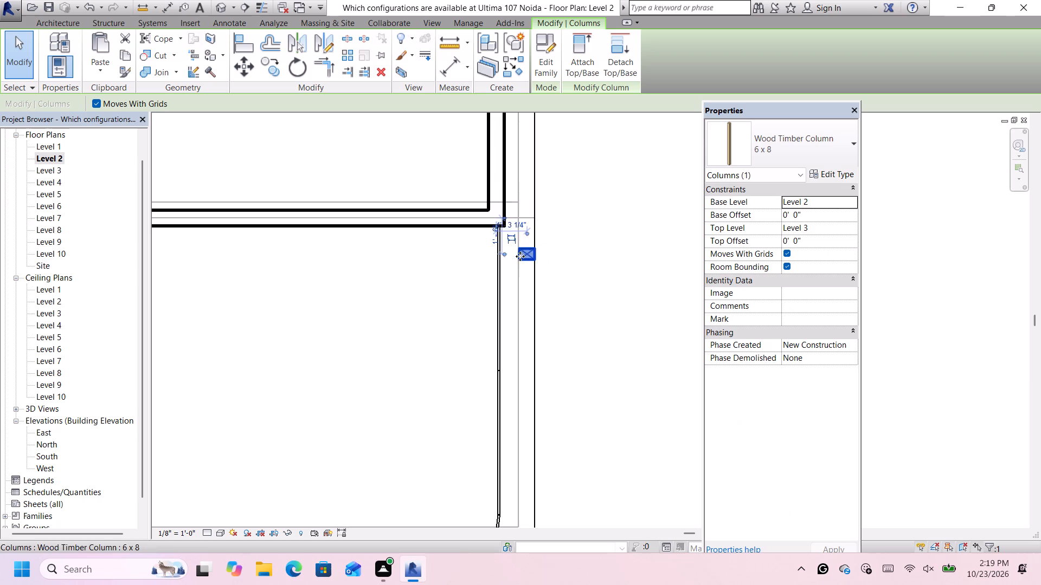
scroll(520, 256, down, 9)
scroll(269, 66, up, 1)
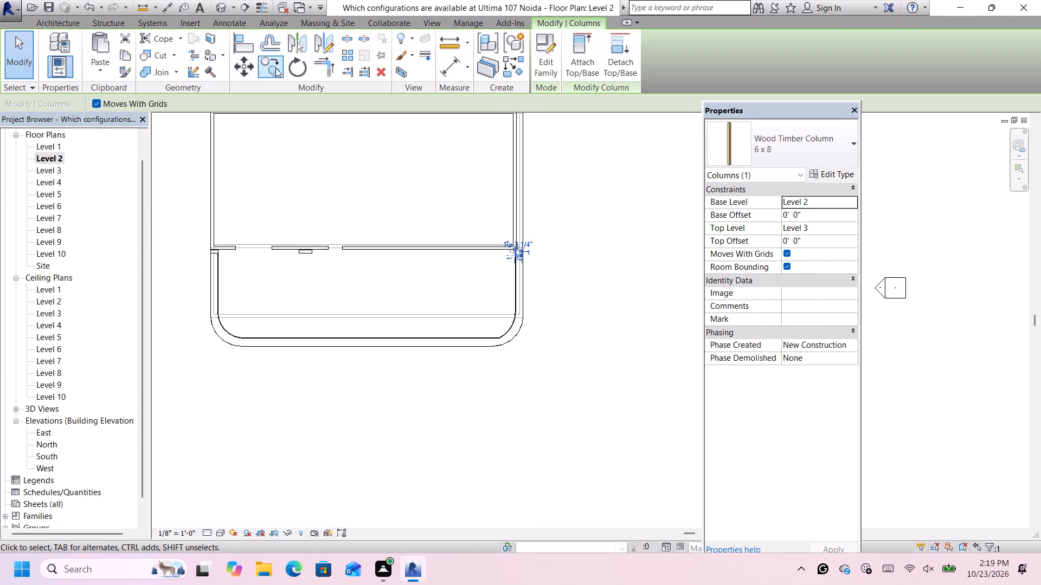
scroll(275, 68, up, 1)
scroll(513, 256, up, 10)
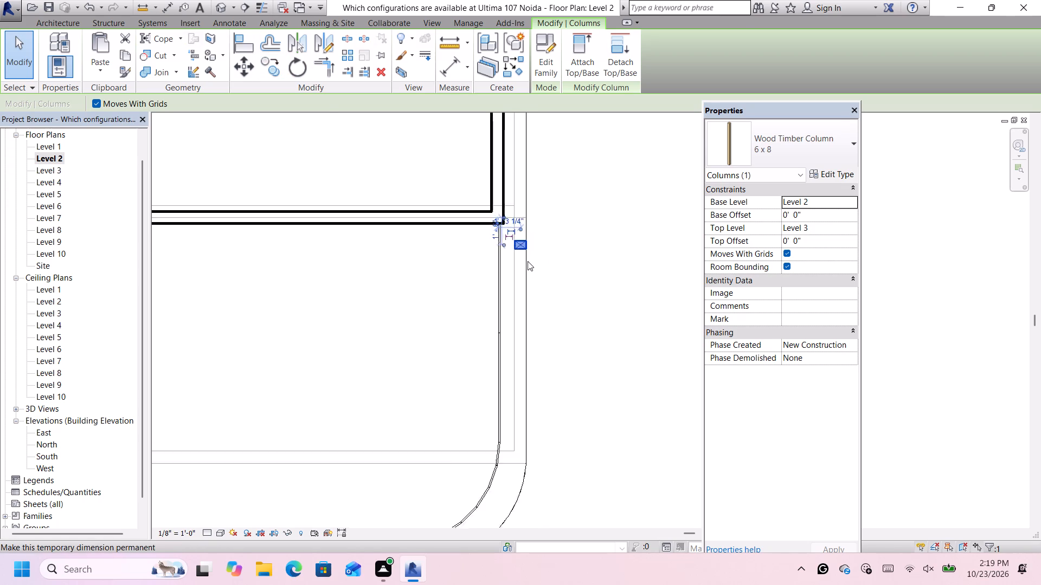
scroll(528, 261, up, 7)
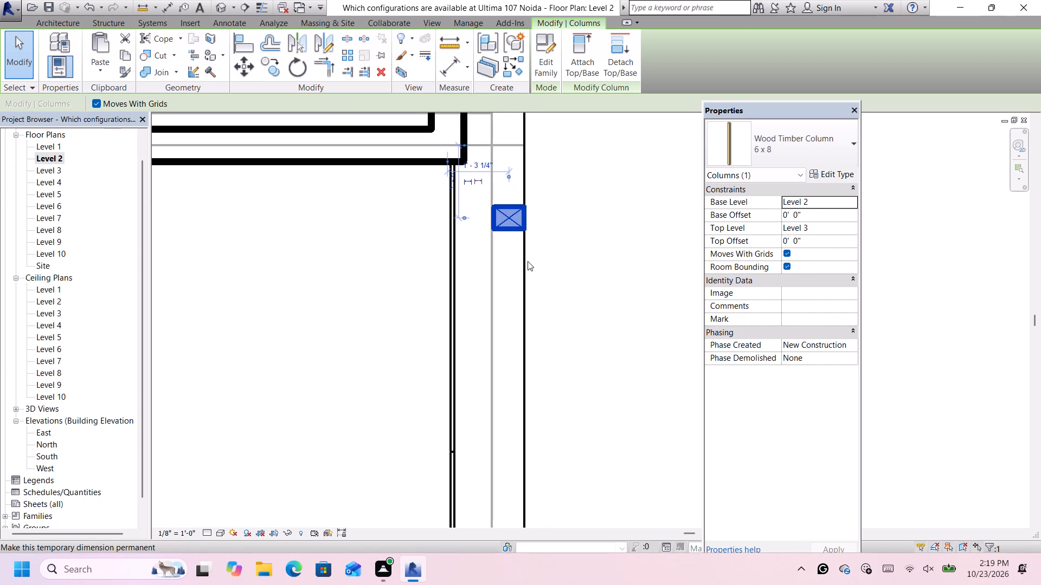
scroll(528, 258, up, 3)
scroll(535, 242, down, 3)
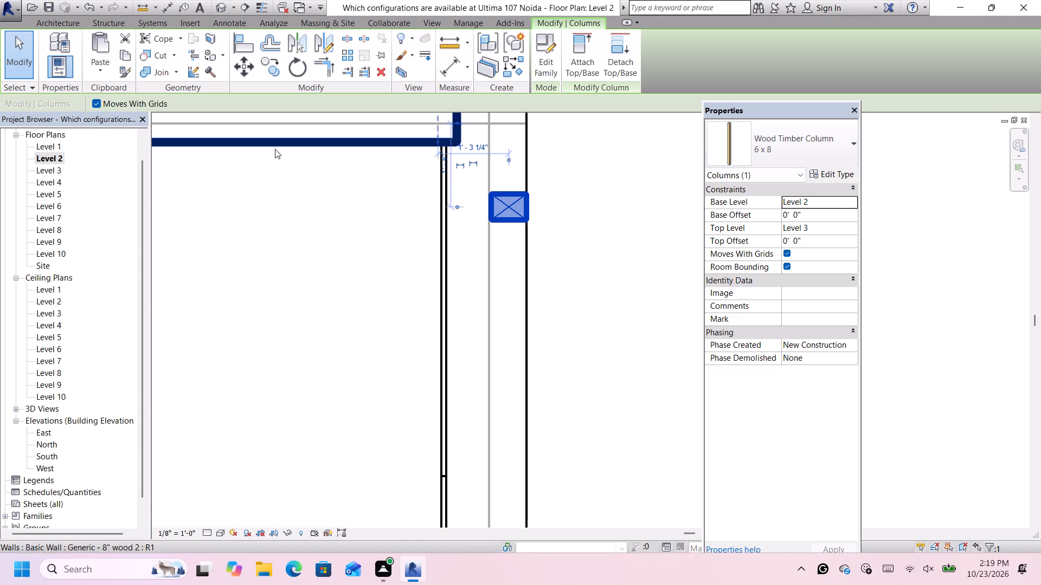
click(779, 135)
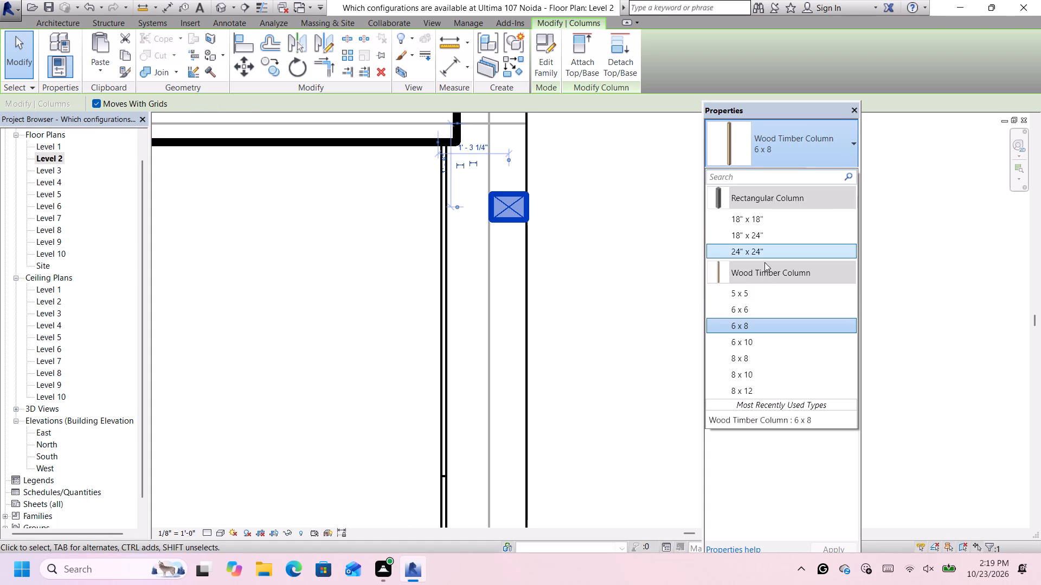
click(742, 326)
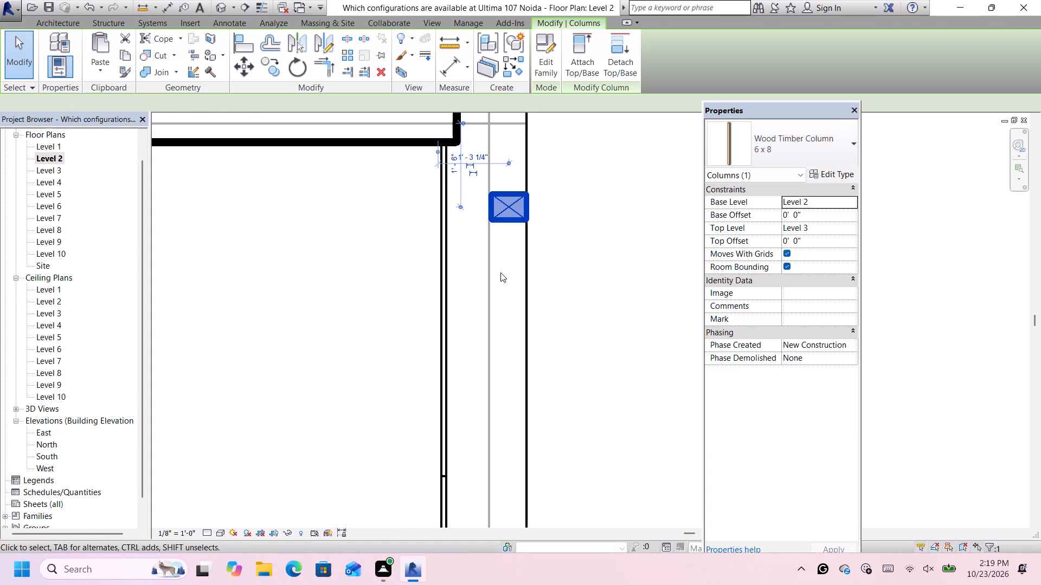
scroll(500, 271, down, 5)
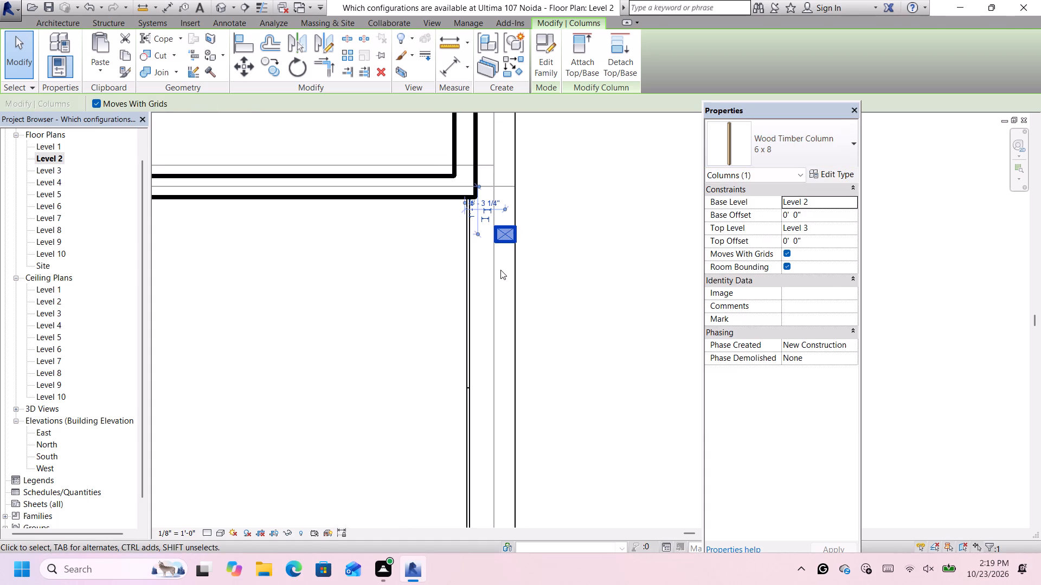
click(768, 154)
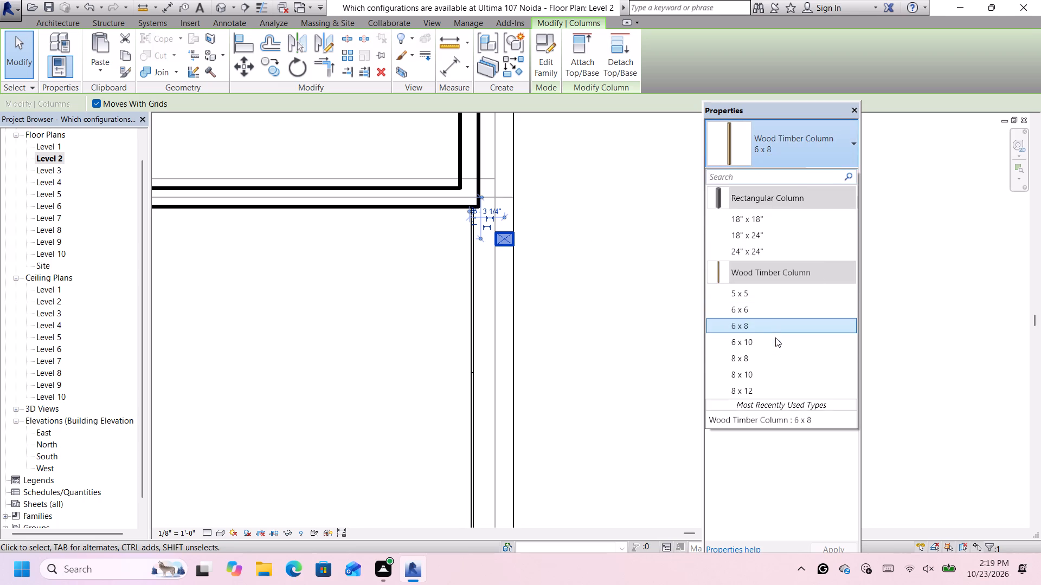
click(777, 342)
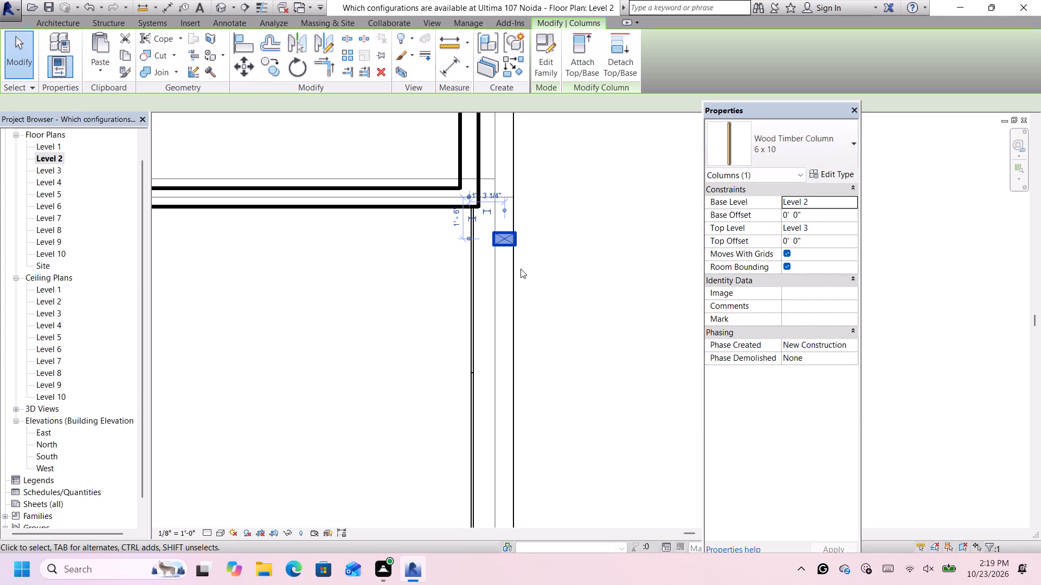
Nudge the 6 x 10 column two increments west toward the east glazing, to 1' 1 3/4" from the curtain wall.
scroll(515, 254, up, 4)
key(Left)
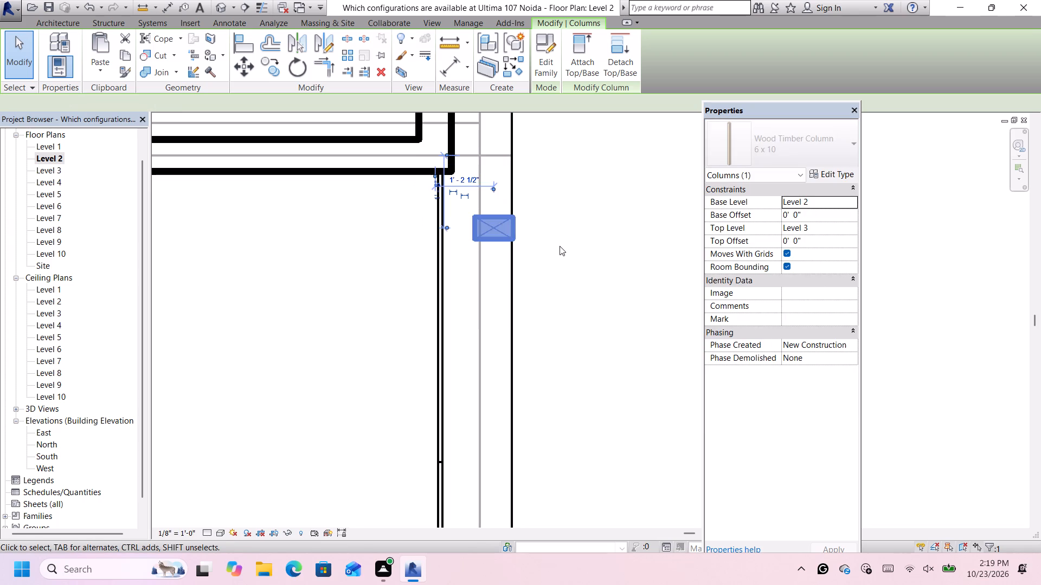
key(Left)
scroll(522, 233, down, 1)
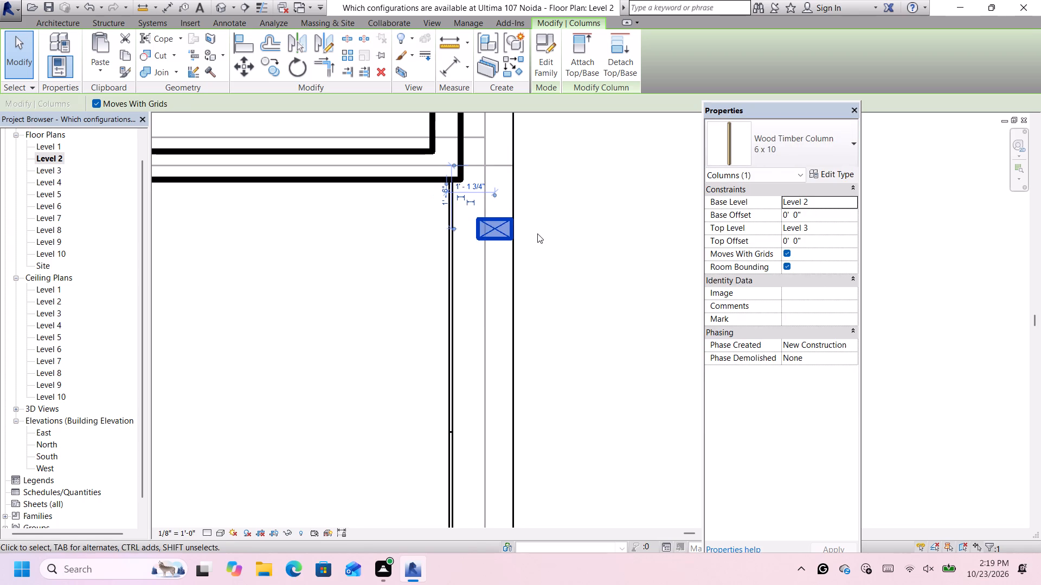
click(537, 235)
click(534, 230)
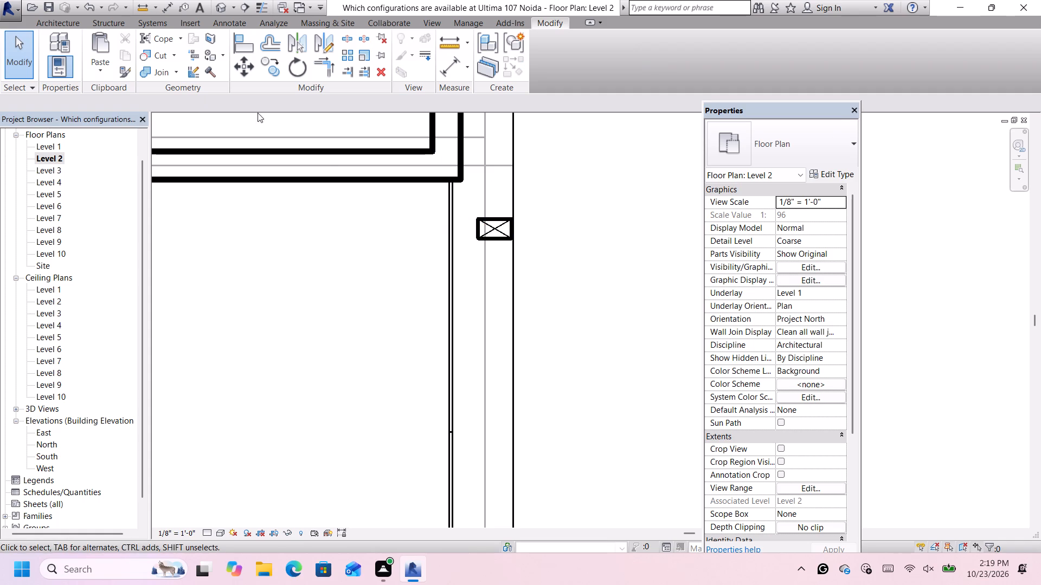
Place a rotated 6 x 10 Wood Timber architectural column below the existing one, 2' 3" south of the wall behind the balcony.
click(73, 19)
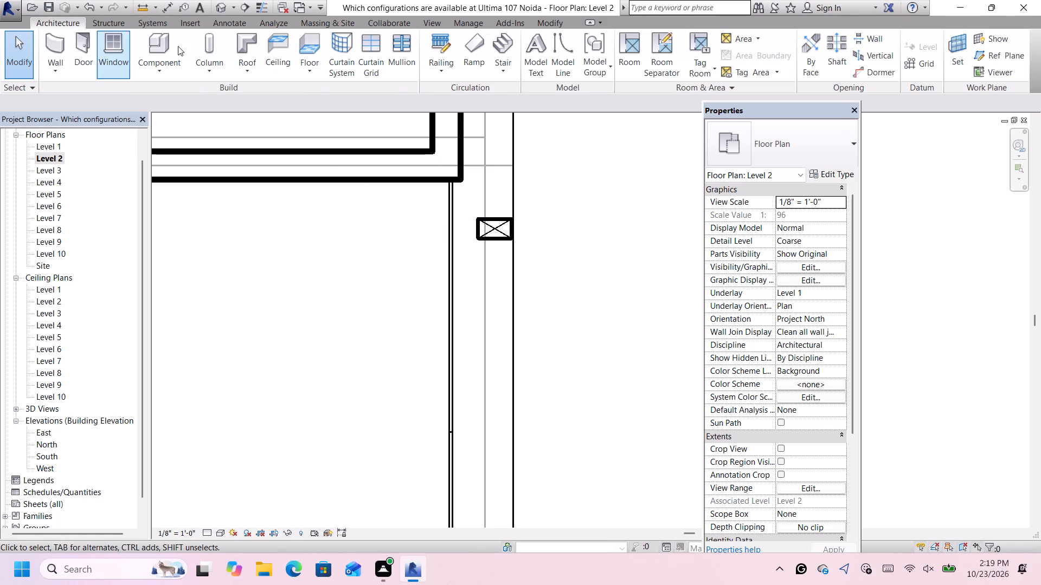
click(198, 64)
click(216, 121)
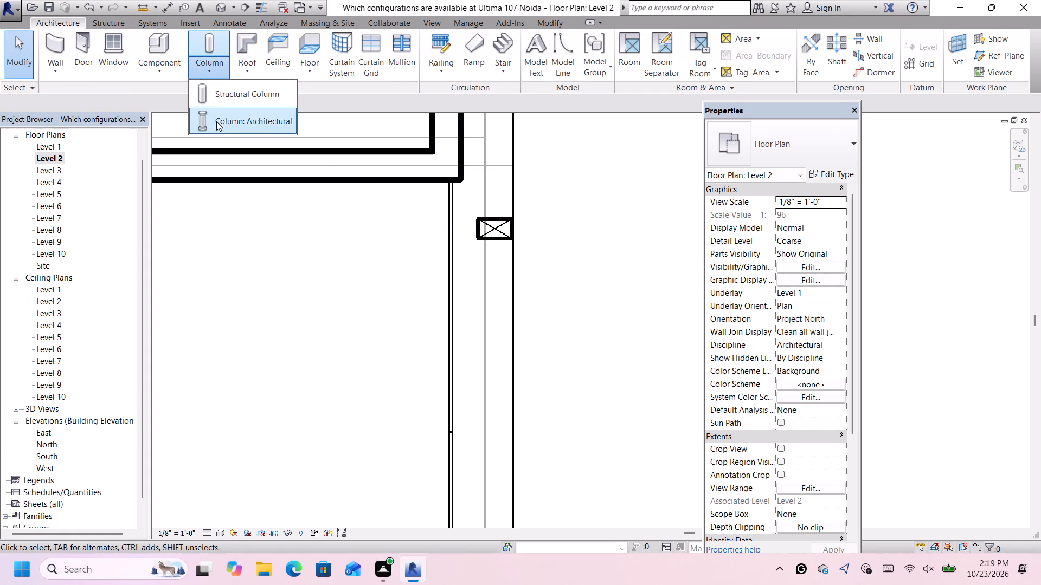
click(761, 150)
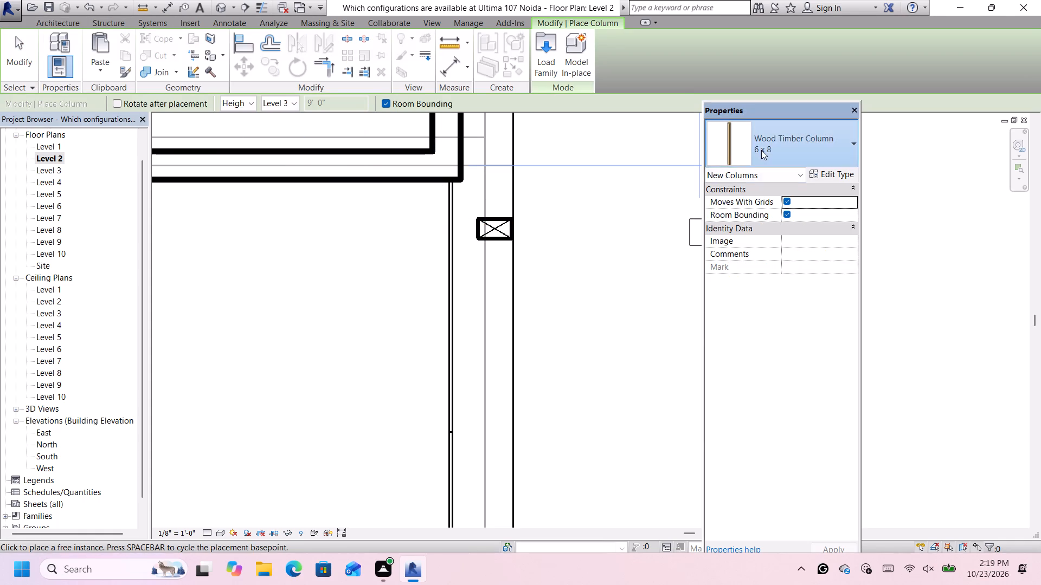
click(743, 336)
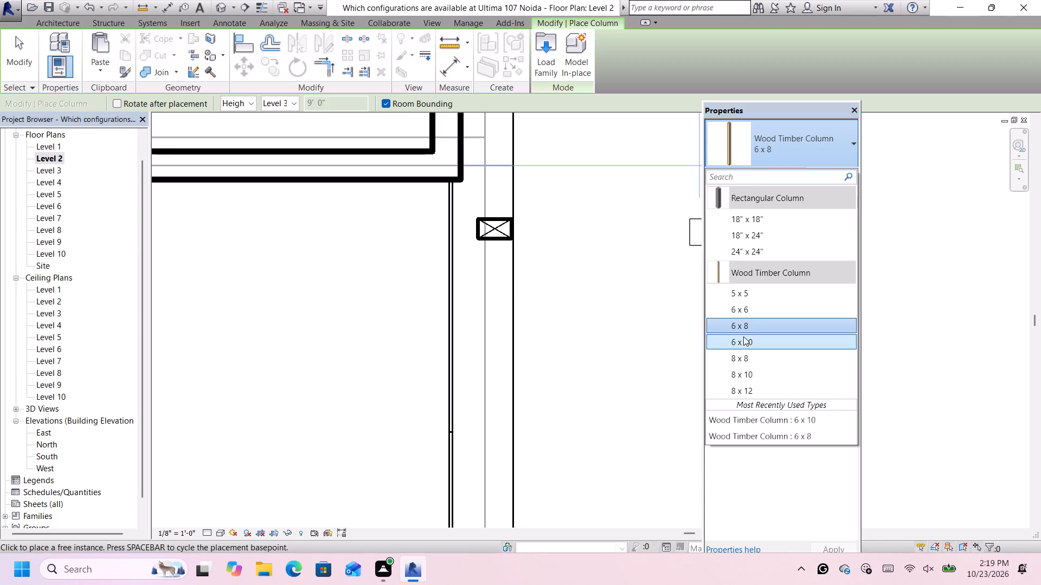
key(space)
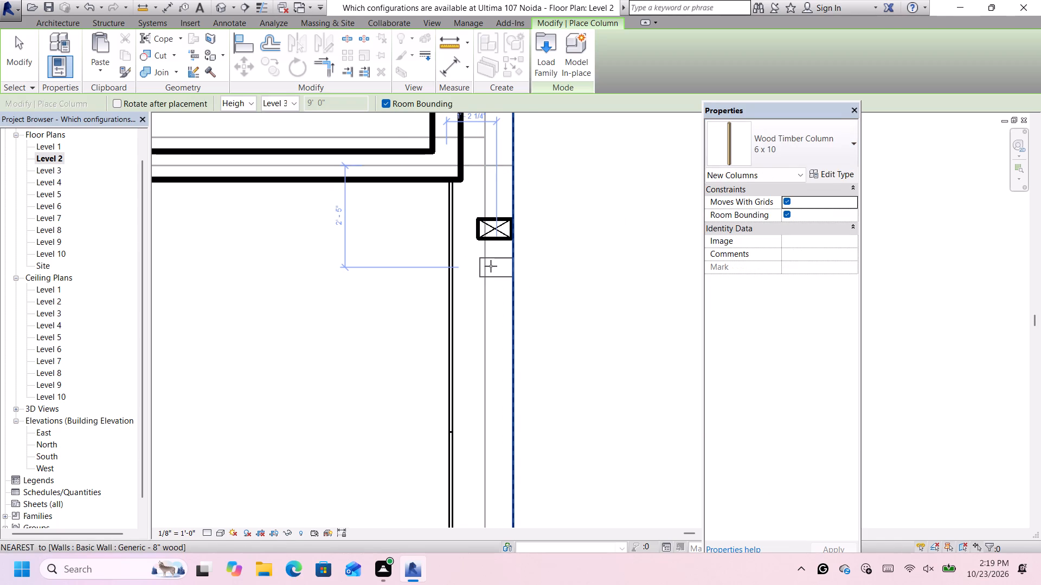
scroll(491, 266, up, 4)
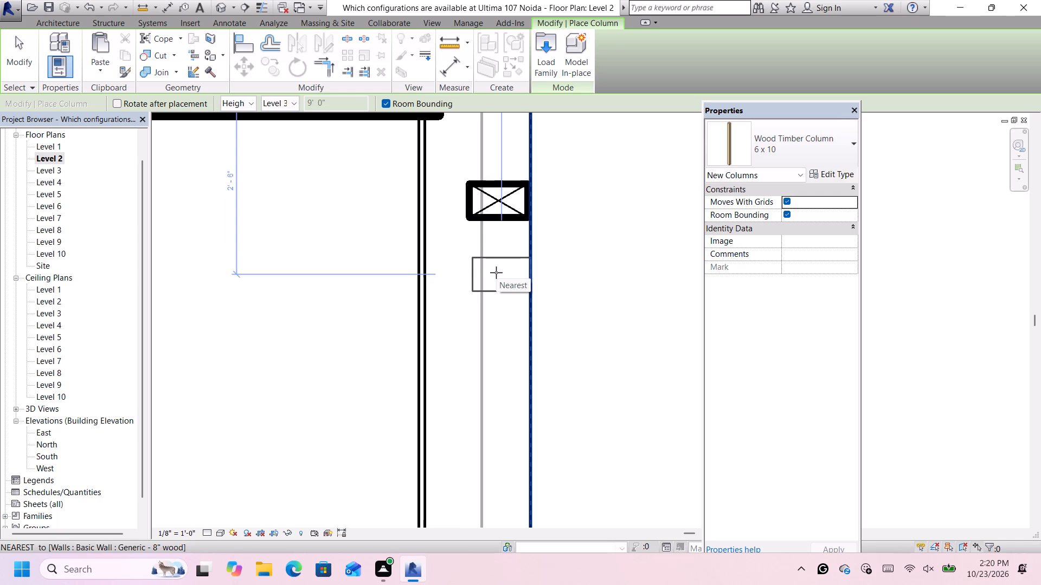
click(496, 256)
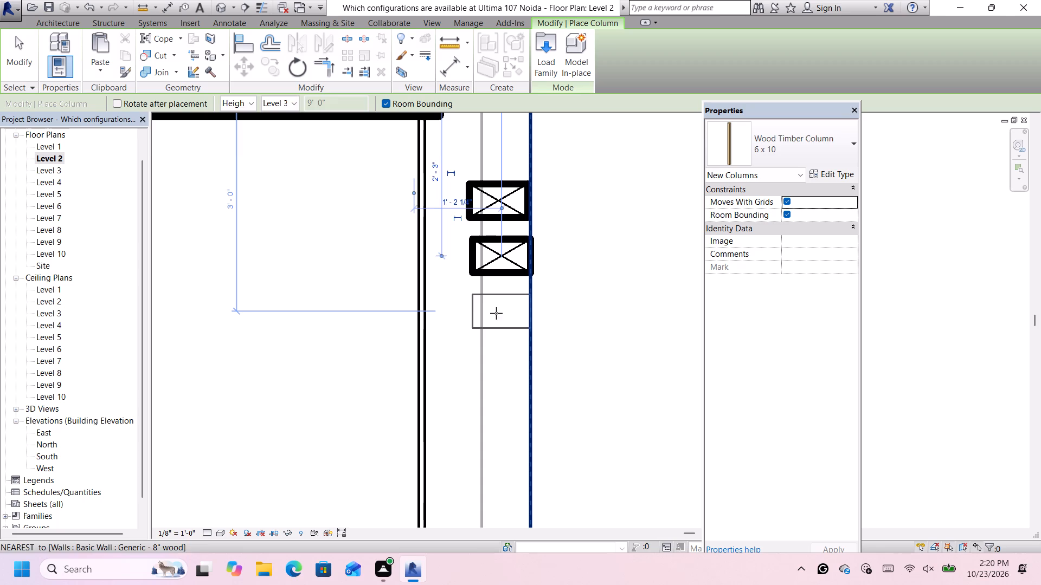
Place three more rotated 6 x 10 Wood Timber columns down the east row, from 3' 0" to 4' 4" south of the wall behind the balcony.
click(496, 313)
scroll(496, 313, down, 5)
scroll(496, 326, up, 5)
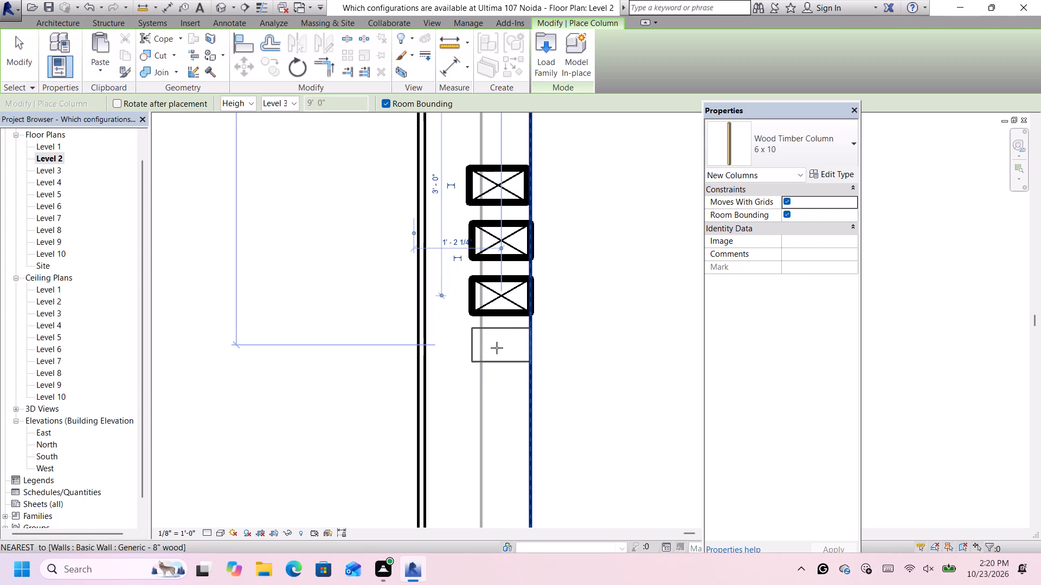
click(497, 348)
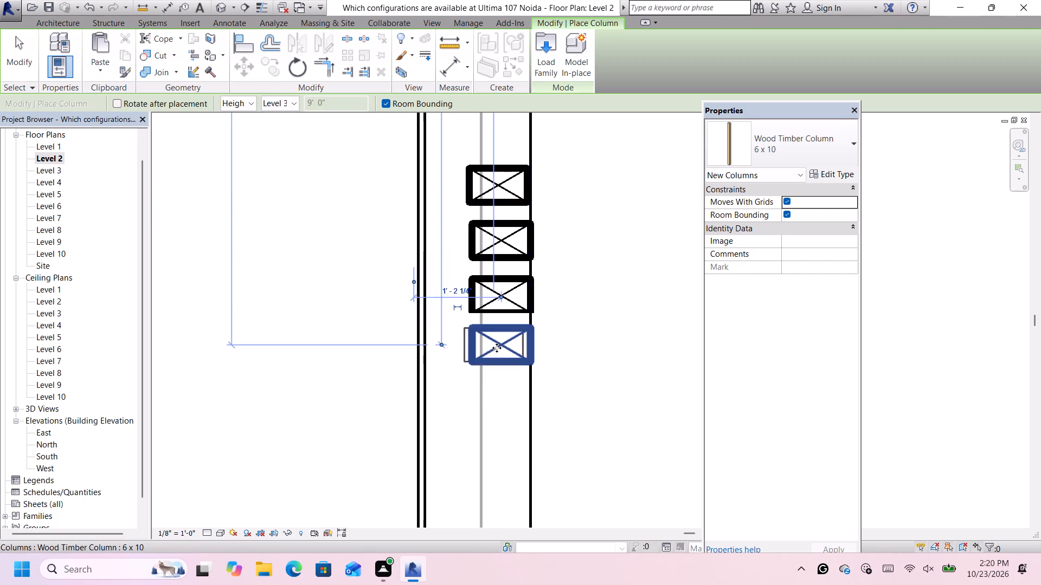
scroll(496, 348, down, 6)
scroll(491, 378, up, 2)
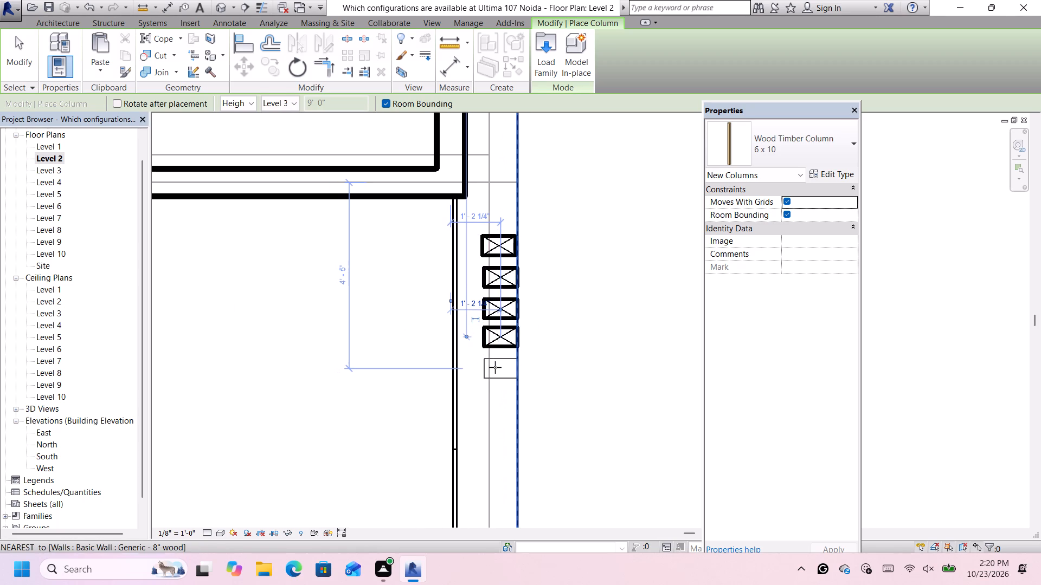
click(495, 366)
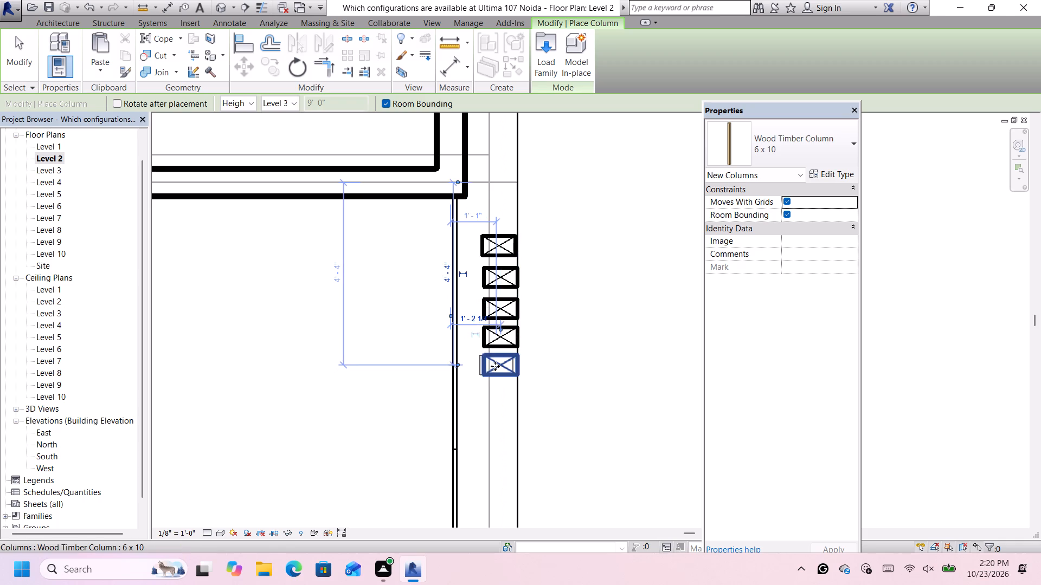
Continue the east row southward with three more evenly spaced 6 x 10 timber columns, the first 5' 1" south of the wall.
scroll(495, 367, down, 6)
scroll(494, 383, up, 6)
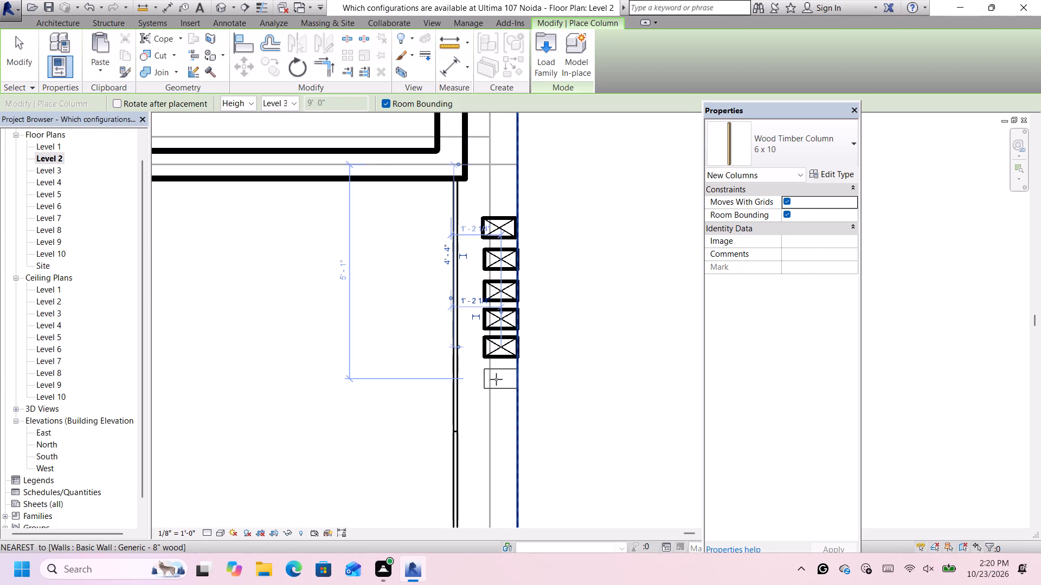
click(496, 379)
scroll(496, 380, down, 6)
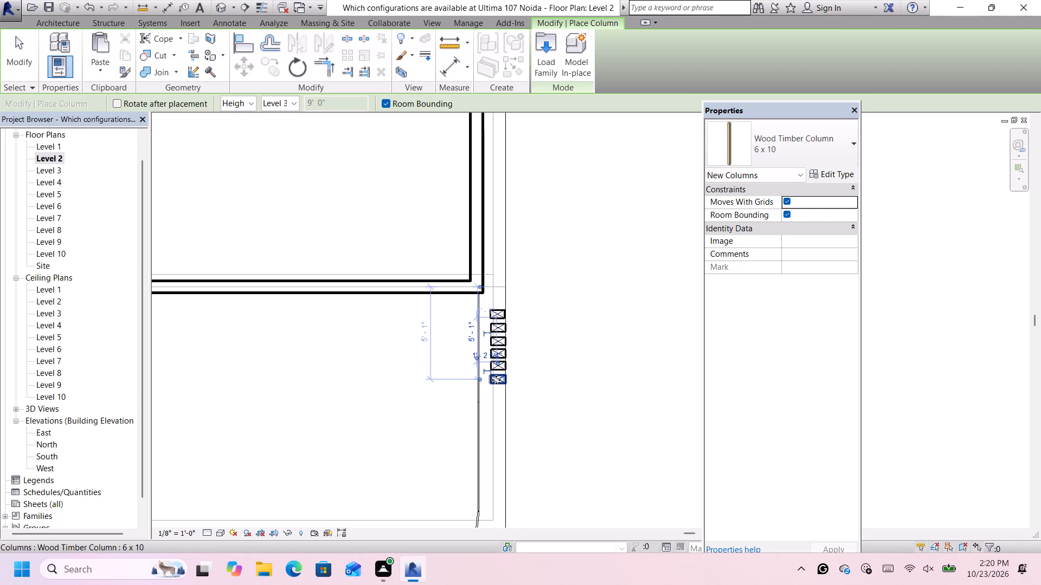
scroll(497, 389, up, 1)
scroll(497, 389, down, 1)
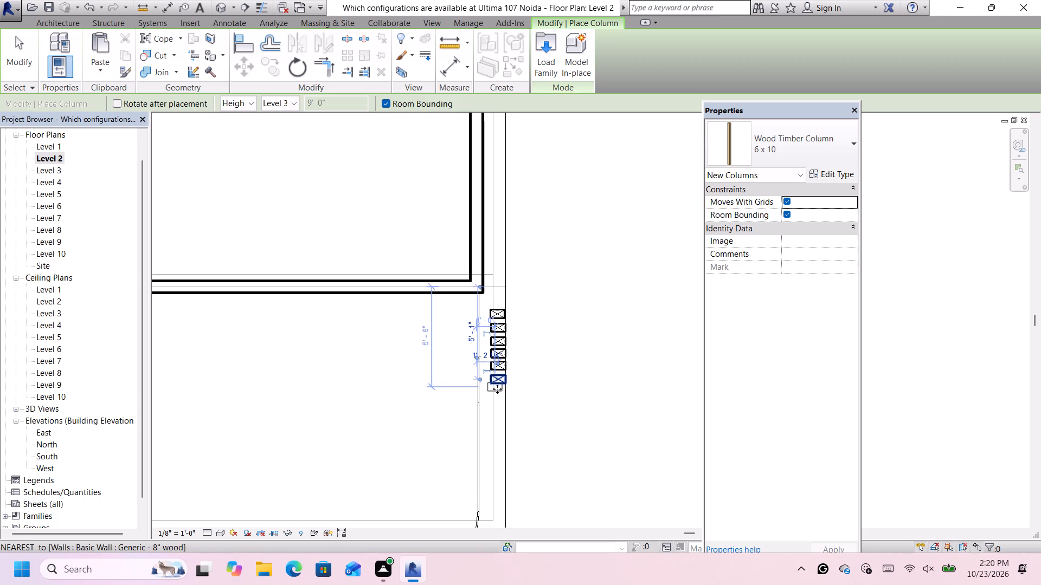
scroll(497, 389, down, 3)
scroll(501, 417, up, 11)
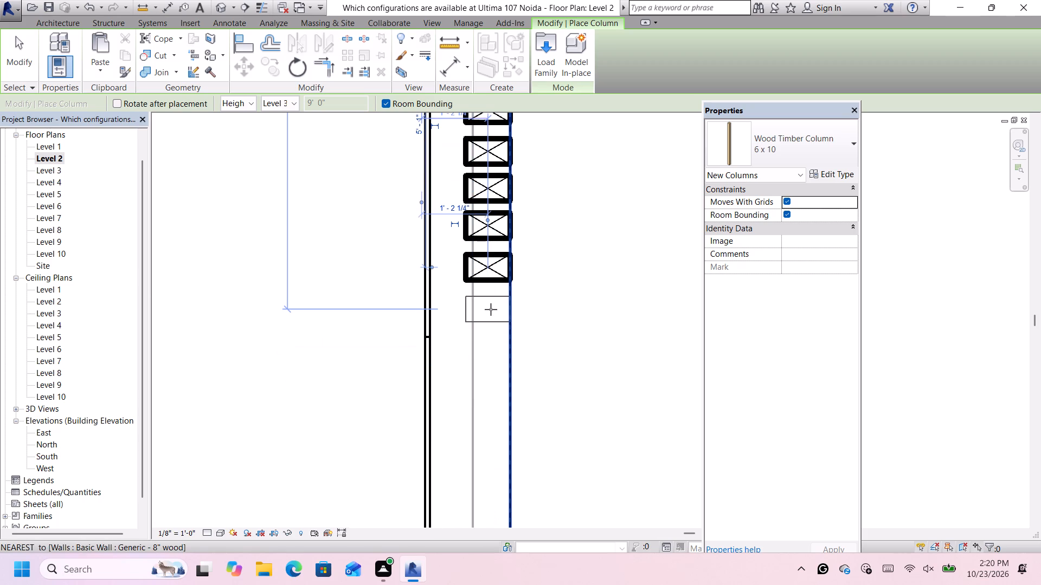
click(491, 308)
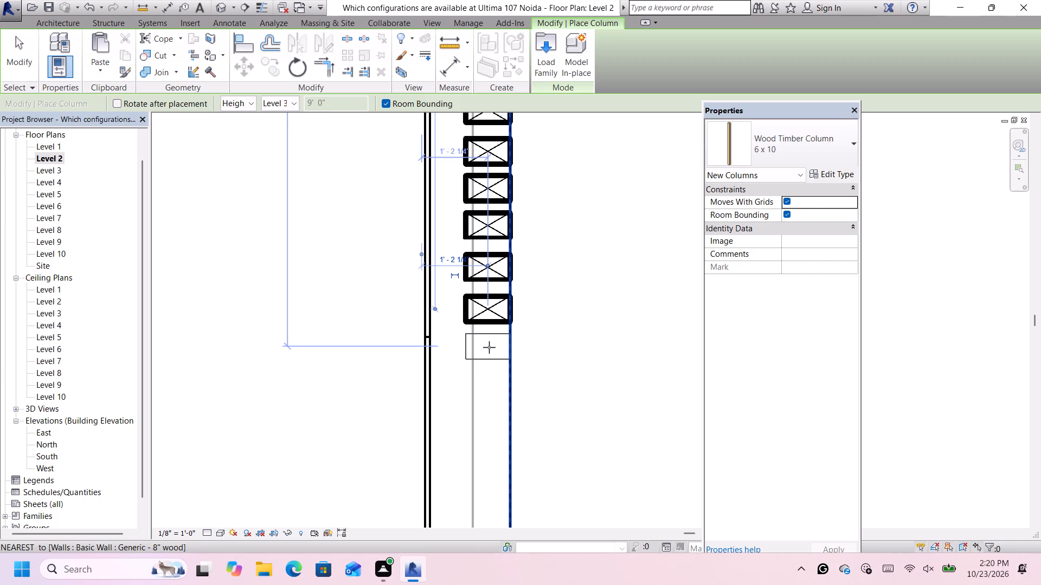
click(489, 347)
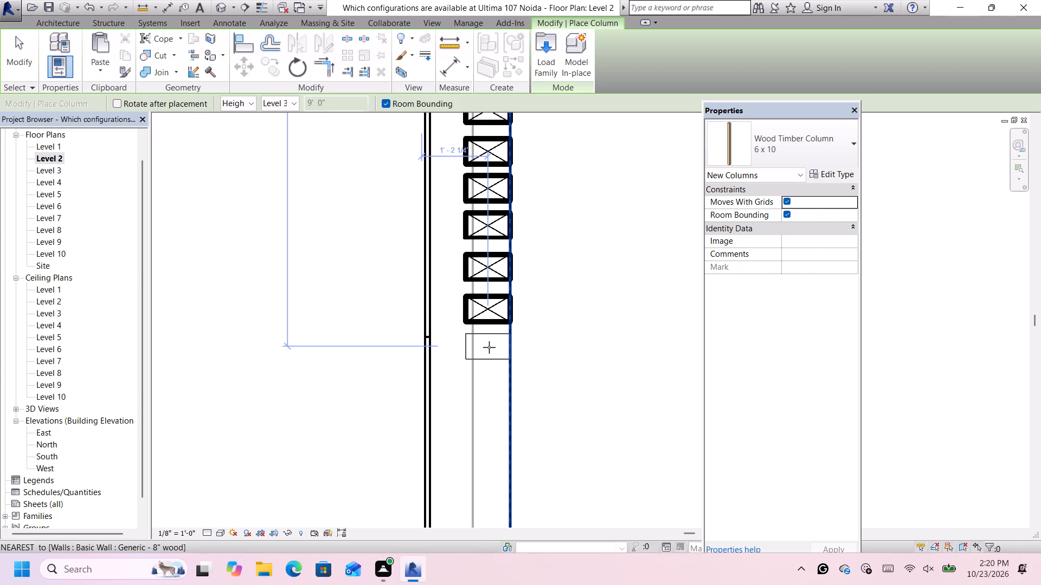
Add three more 6 x 10 timber columns to the east row, starting about 7' 2" south of the wall.
scroll(489, 347, down, 5)
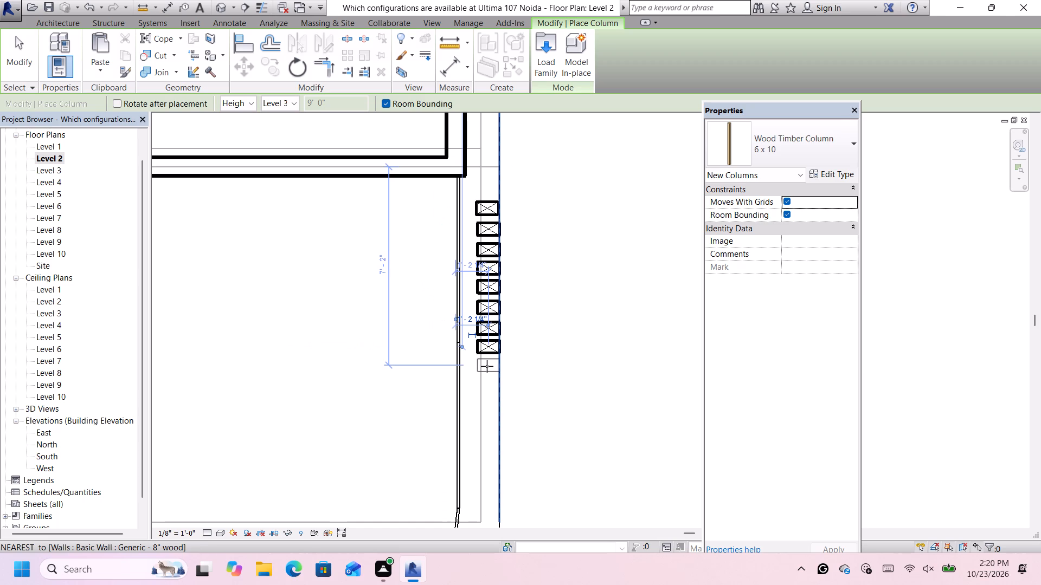
scroll(487, 366, up, 3)
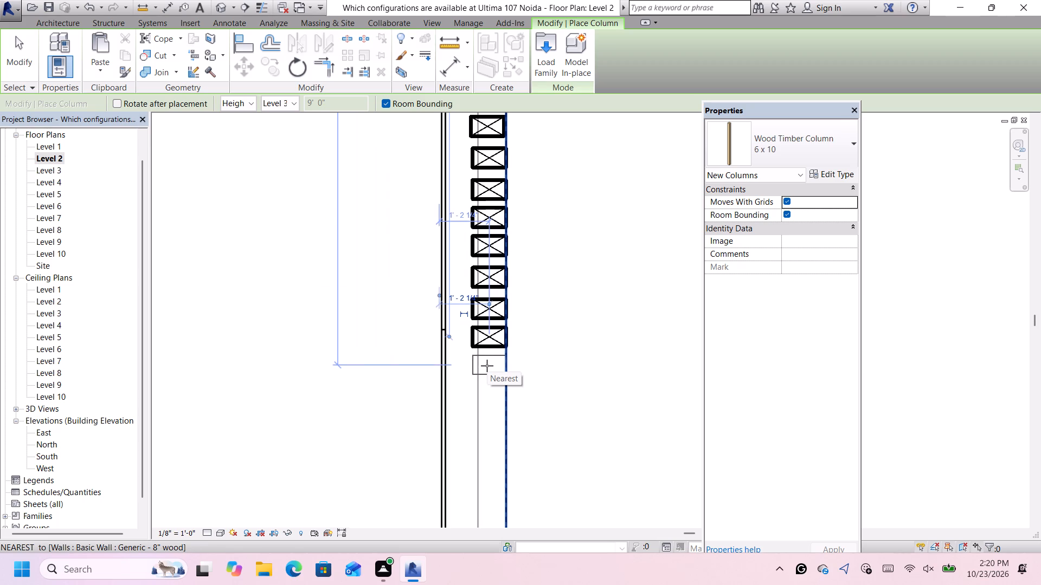
scroll(487, 366, up, 2)
click(487, 366)
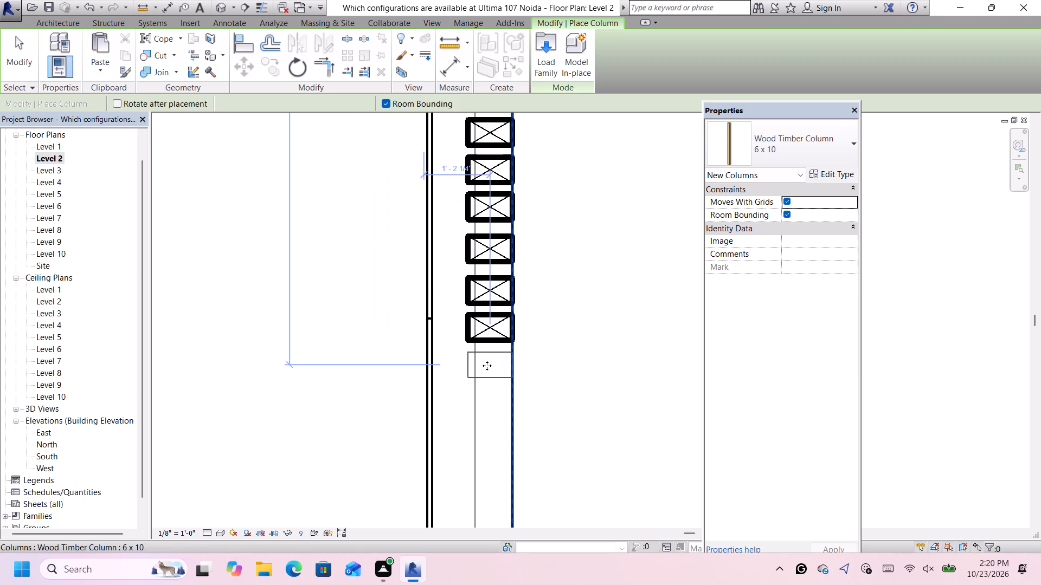
scroll(487, 366, down, 6)
scroll(487, 372, up, 5)
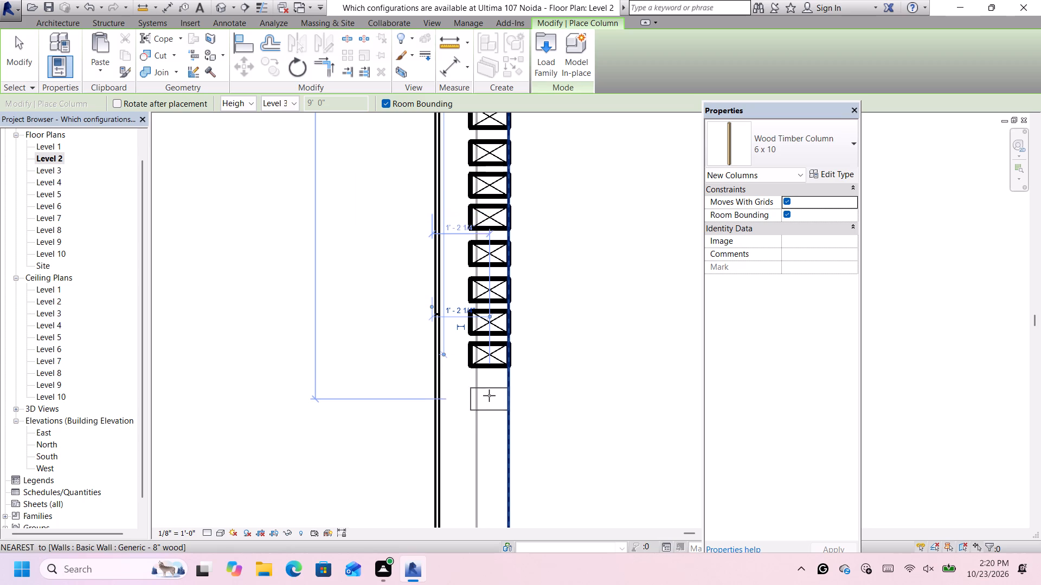
click(488, 386)
scroll(489, 390, down, 4)
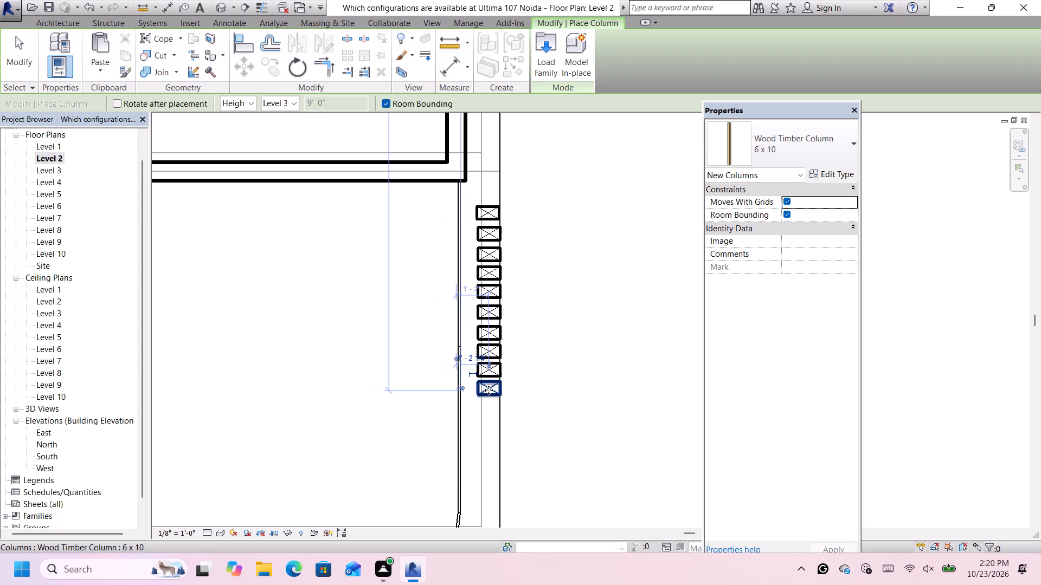
scroll(489, 390, down, 2)
scroll(489, 403, up, 5)
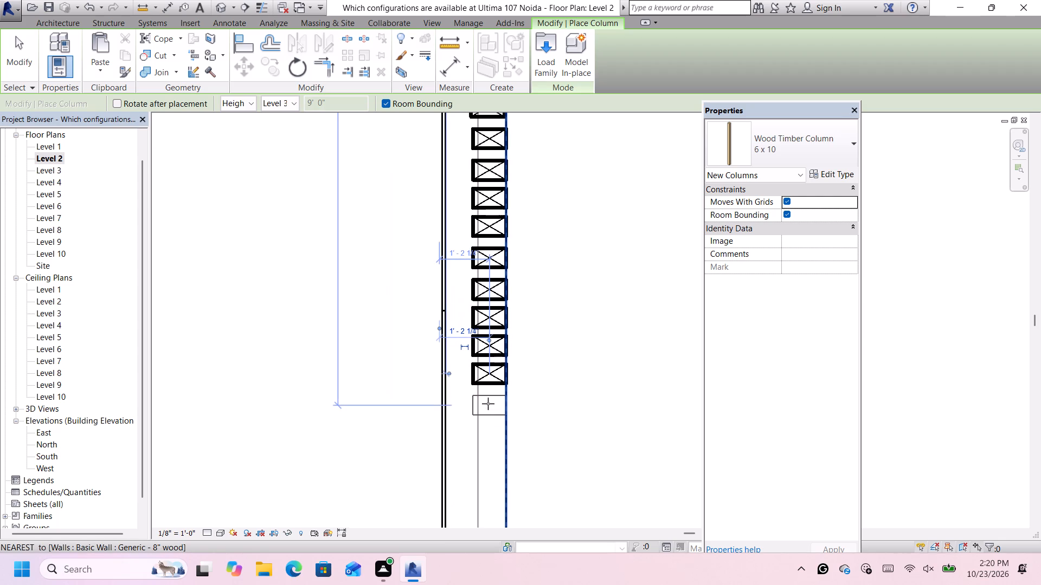
click(489, 401)
Extend the east row with three more 6 x 10 timber columns, the first two 9' 2" and 9' 10" south of the wall.
scroll(489, 401, down, 5)
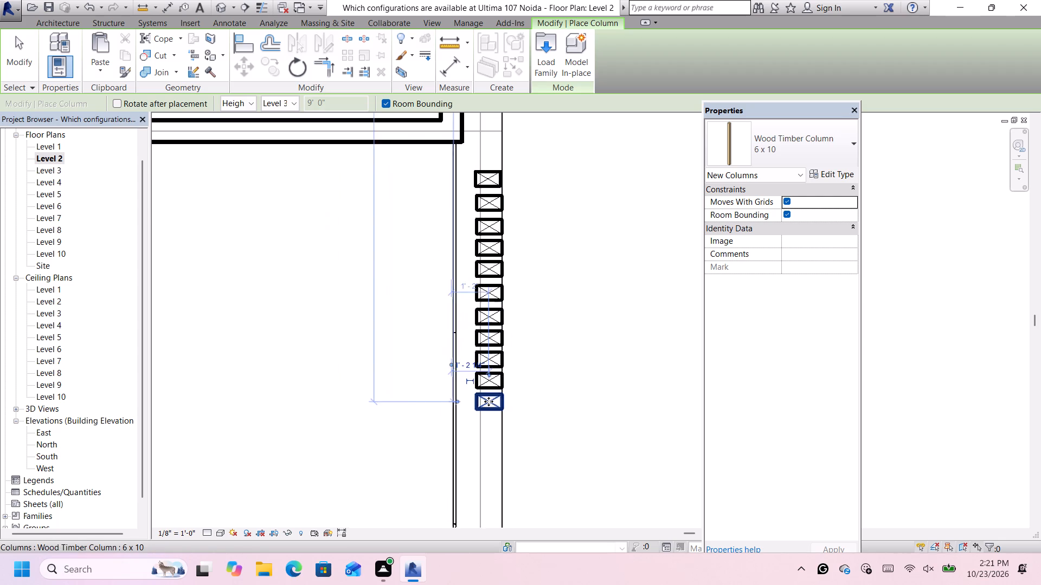
scroll(487, 420, up, 3)
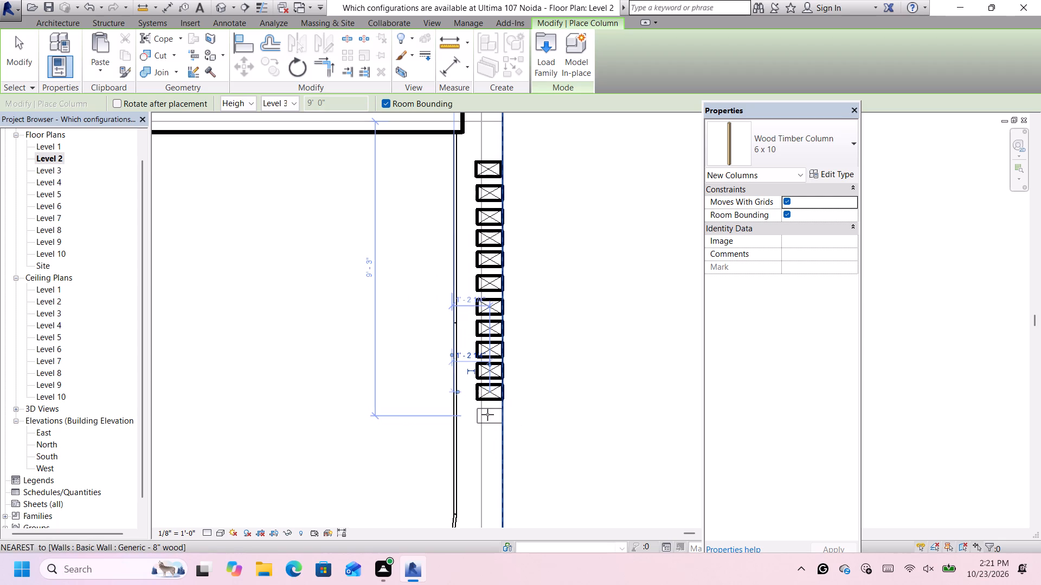
click(487, 414)
scroll(487, 420, down, 3)
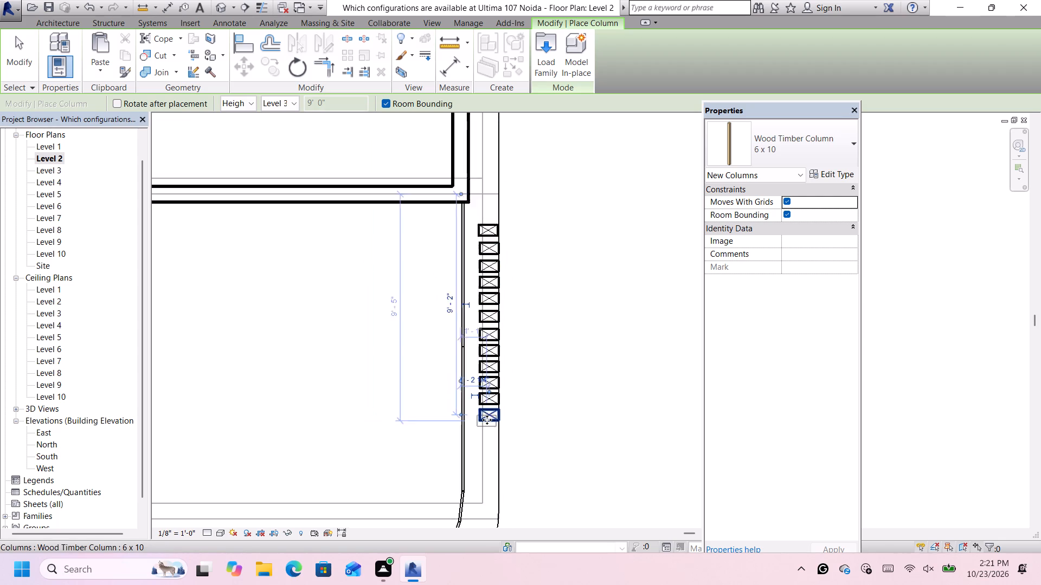
scroll(487, 420, down, 2)
scroll(487, 427, up, 5)
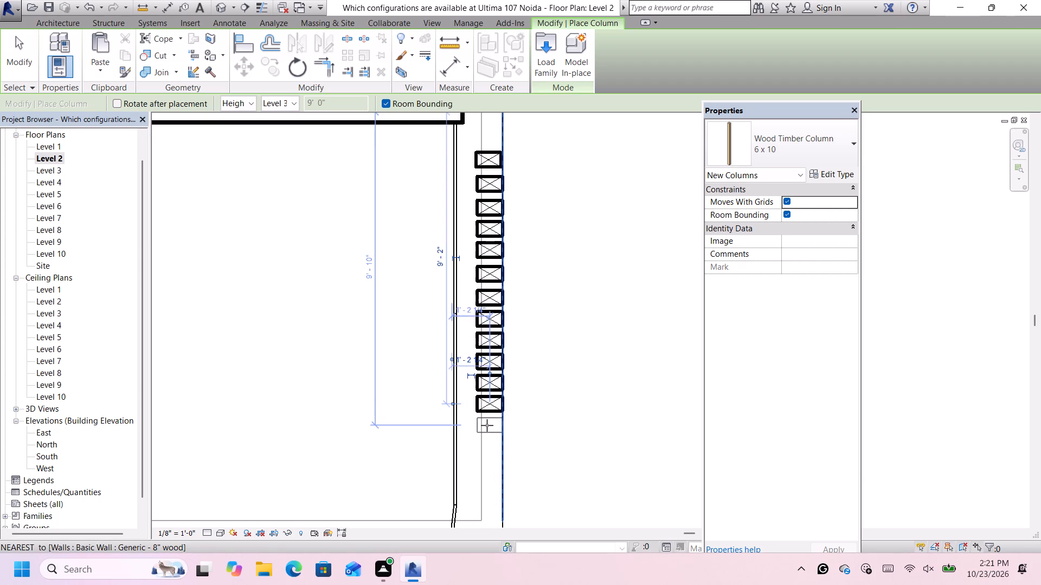
click(488, 425)
scroll(488, 425, down, 5)
scroll(488, 433, up, 1)
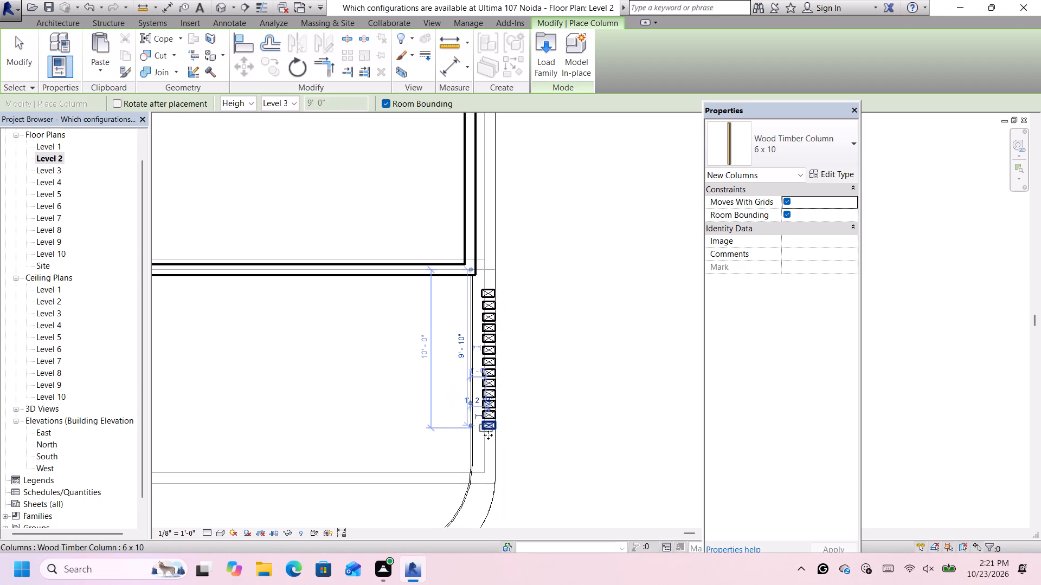
scroll(488, 435, up, 4)
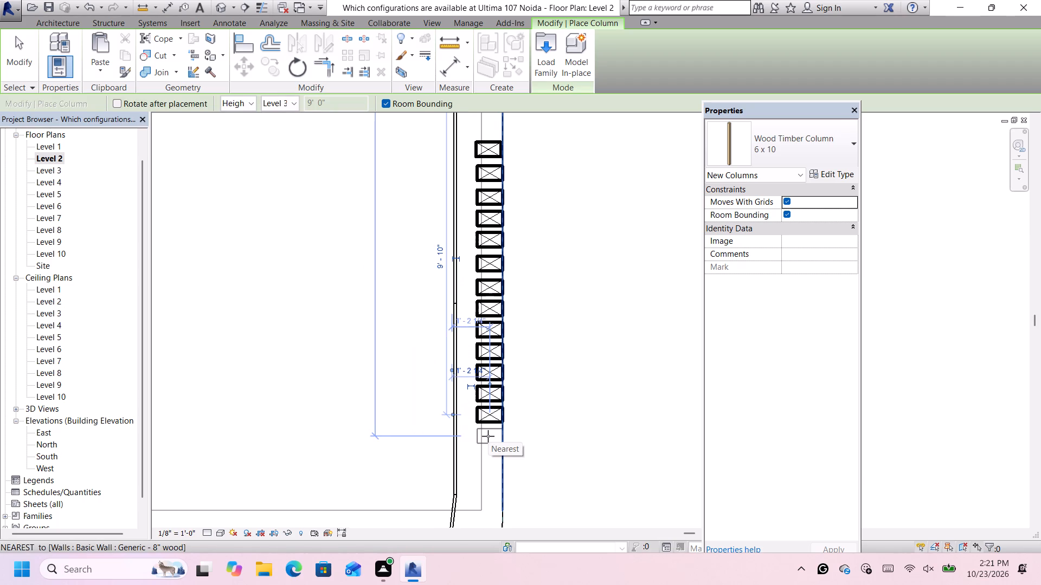
click(488, 436)
Place three more 6 x 10 timber columns at the same spacing, bringing the east row down to where the glazing starts curving.
scroll(488, 436, down, 5)
scroll(488, 448, up, 3)
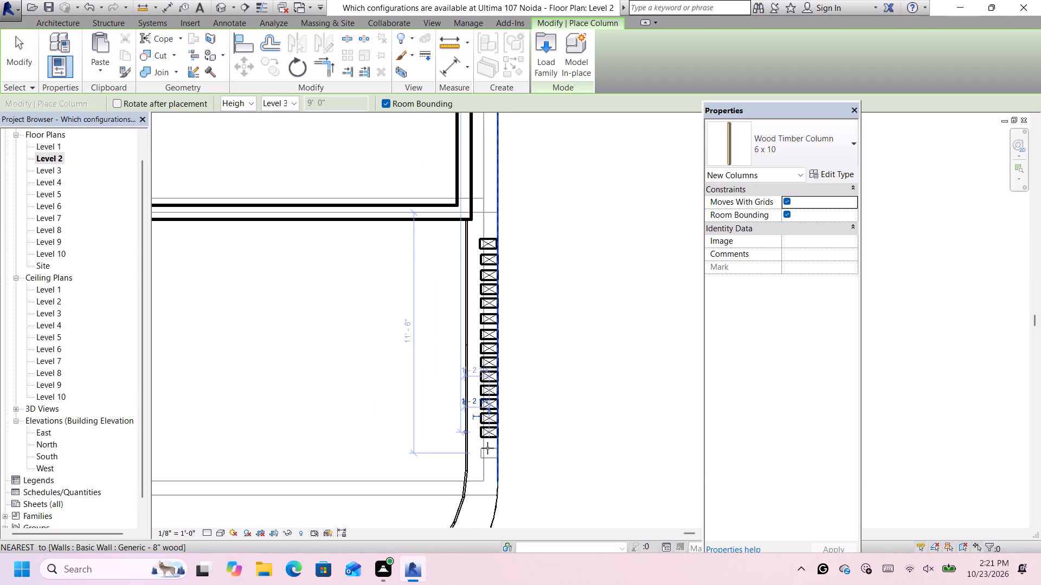
scroll(487, 449, up, 4)
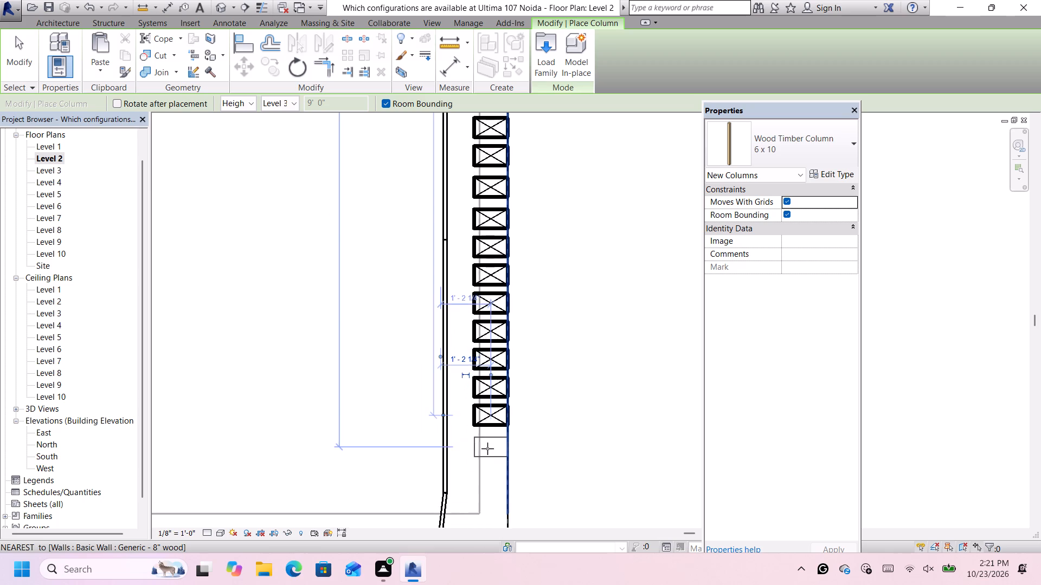
scroll(487, 448, up, 2)
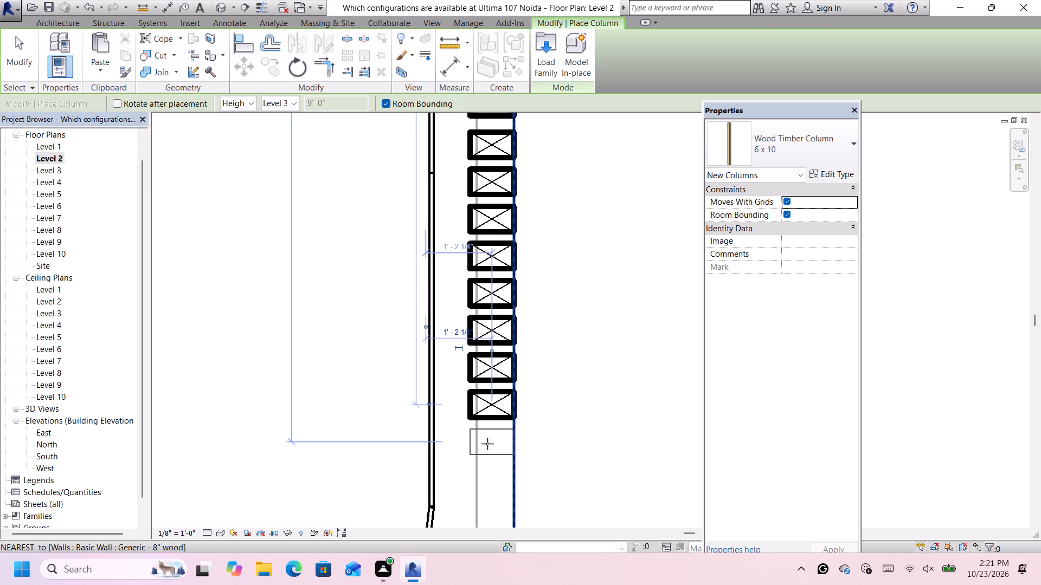
click(487, 444)
scroll(489, 444, down, 6)
scroll(488, 459, up, 1)
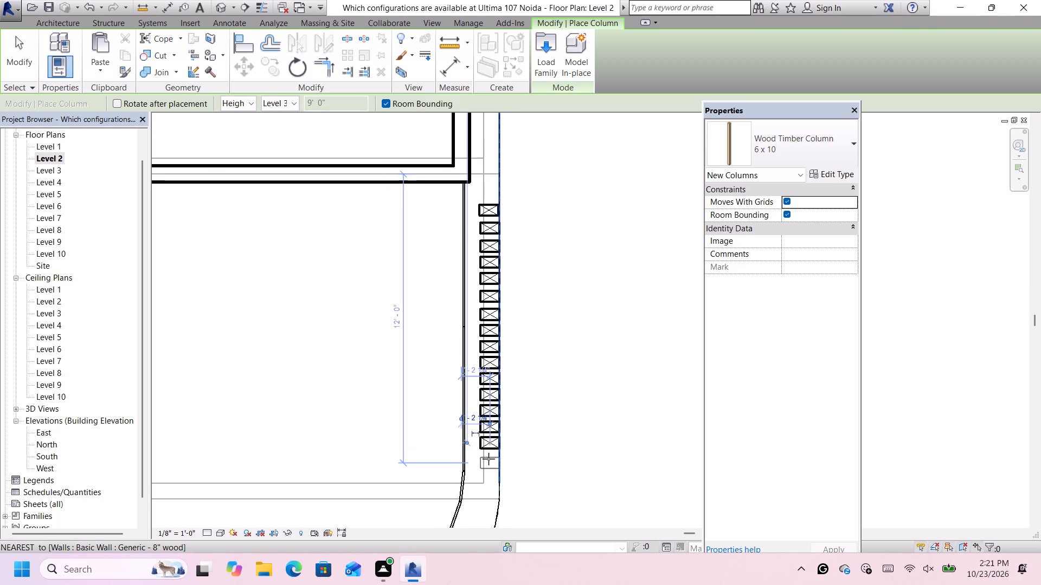
scroll(489, 459, up, 1)
click(489, 459)
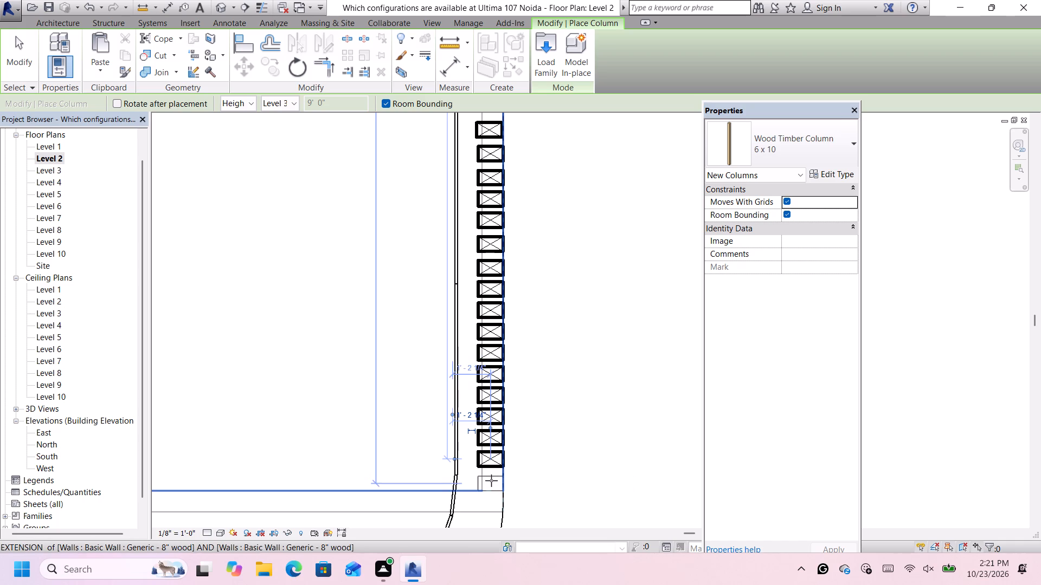
scroll(491, 480, up, 7)
click(491, 479)
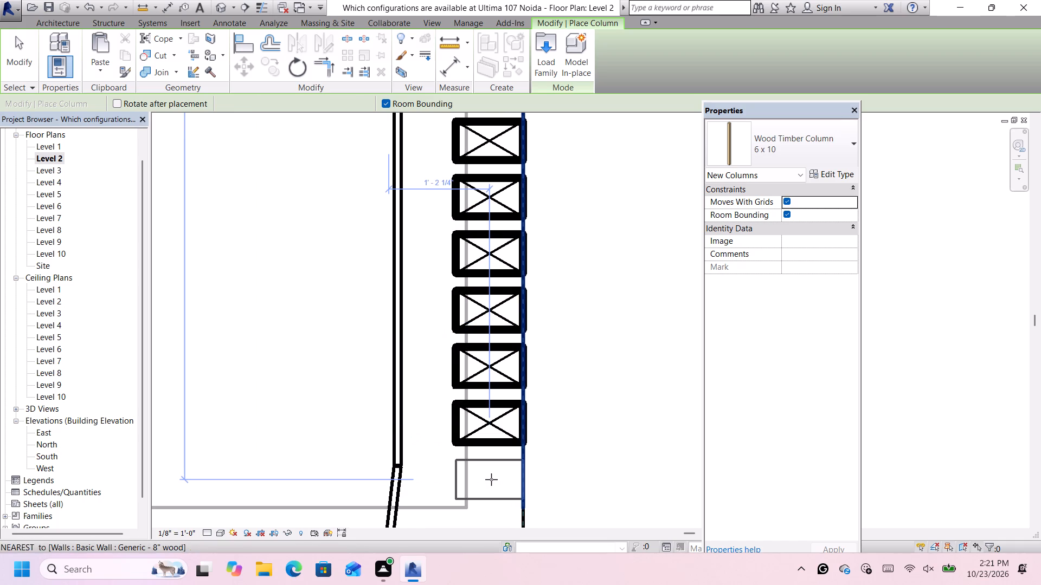
Place the last 6 x 10 timber column of the straight east row at the outer wall's endpoint, where the southeast corner curve begins.
scroll(491, 479, down, 17)
scroll(489, 486, up, 2)
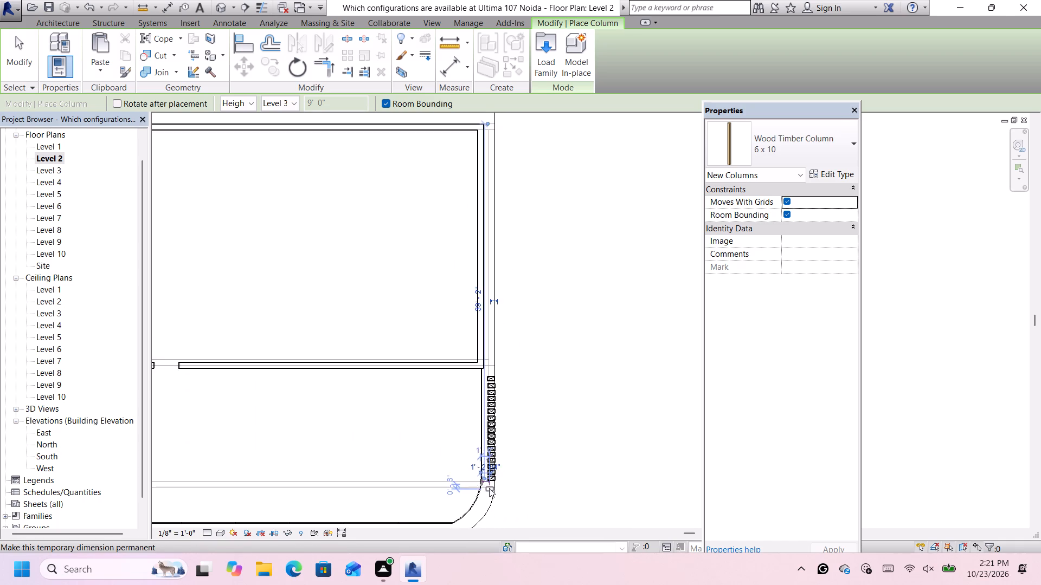
scroll(489, 488, up, 3)
scroll(489, 488, down, 11)
scroll(484, 503, up, 1)
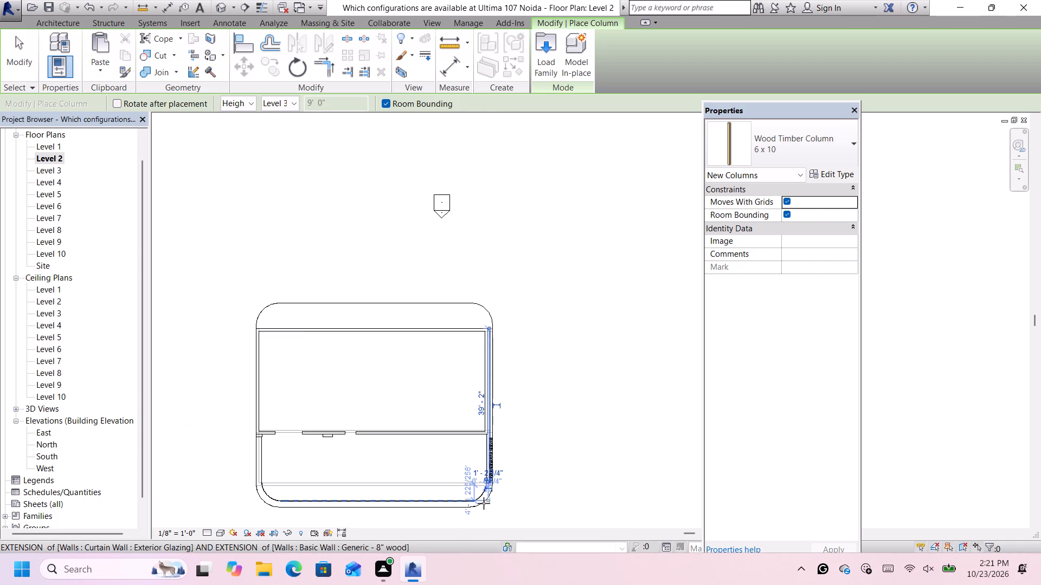
scroll(484, 503, up, 1)
scroll(490, 498, down, 5)
scroll(489, 493, up, 3)
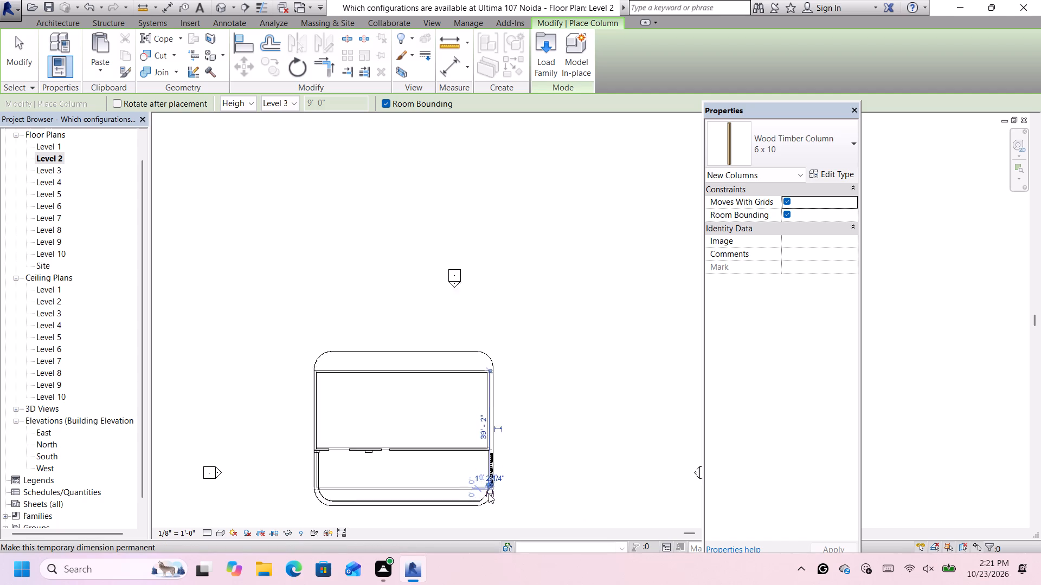
scroll(489, 493, up, 15)
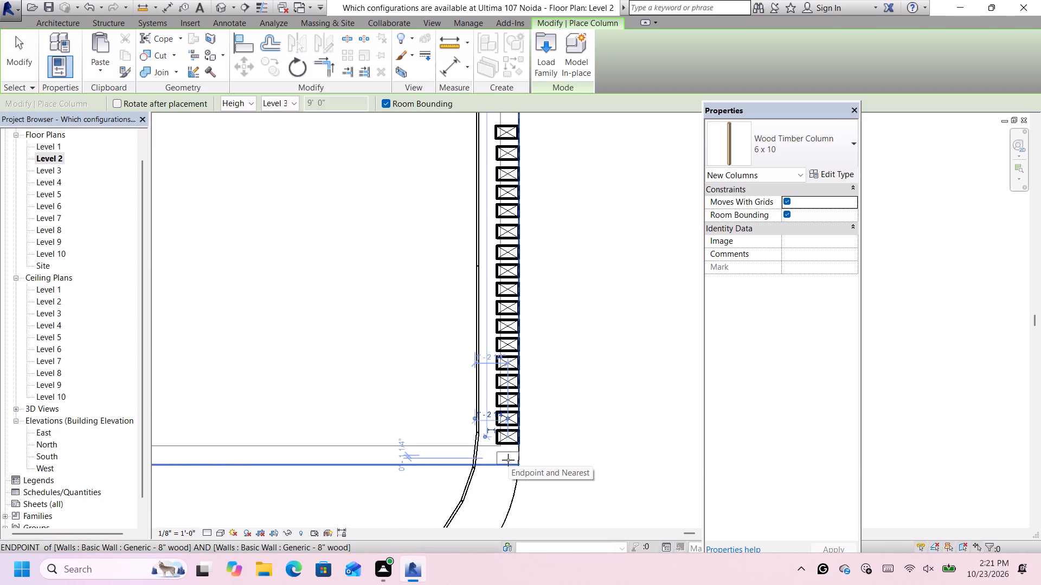
scroll(508, 460, down, 3)
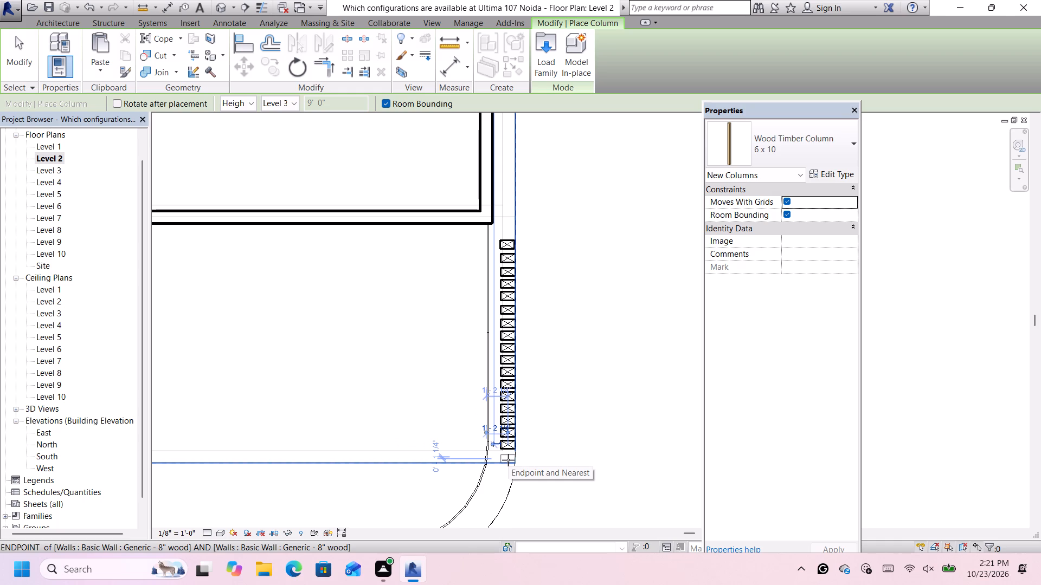
scroll(508, 460, up, 3)
click(508, 460)
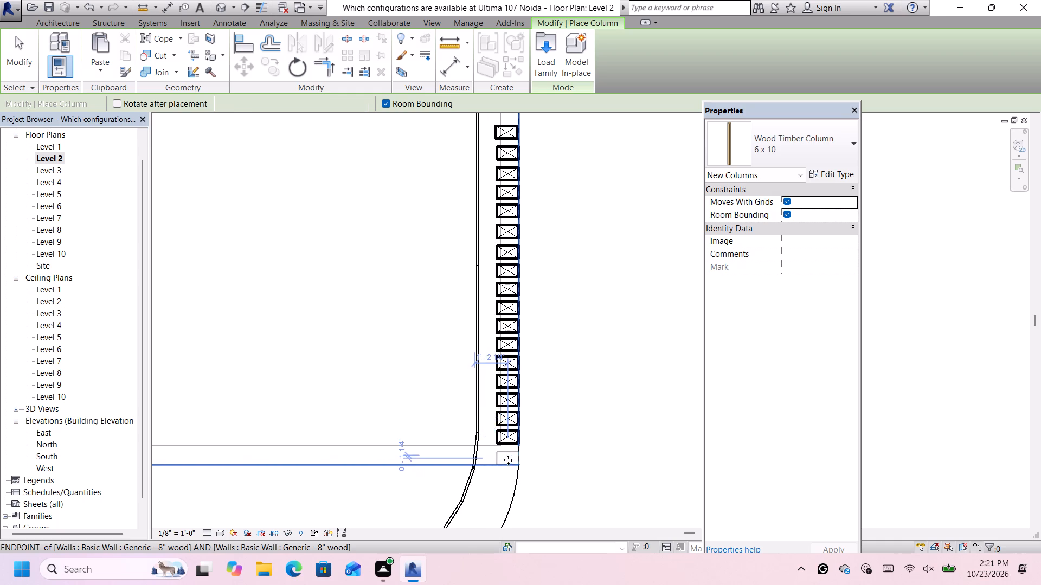
scroll(508, 460, down, 11)
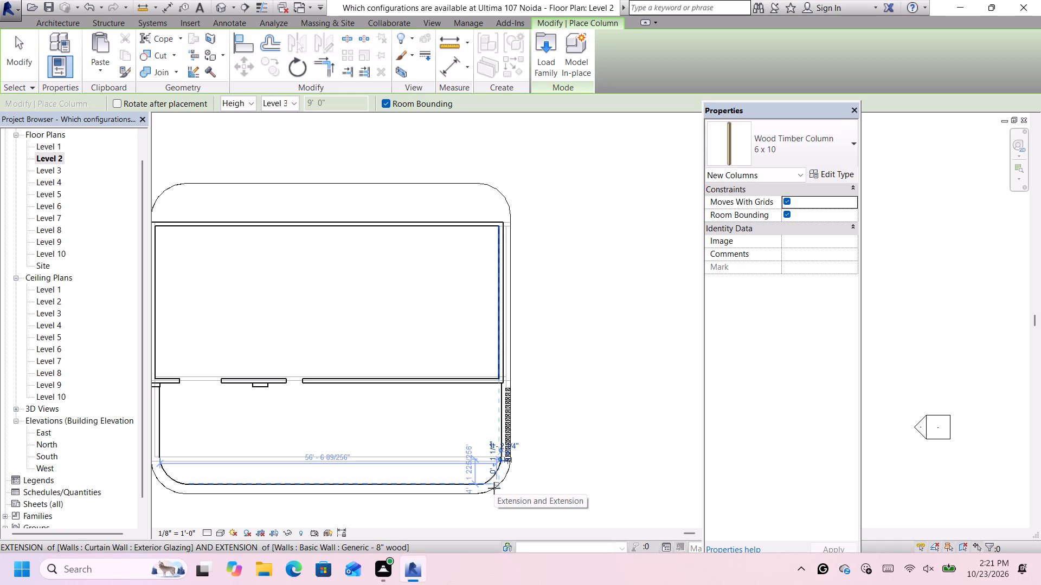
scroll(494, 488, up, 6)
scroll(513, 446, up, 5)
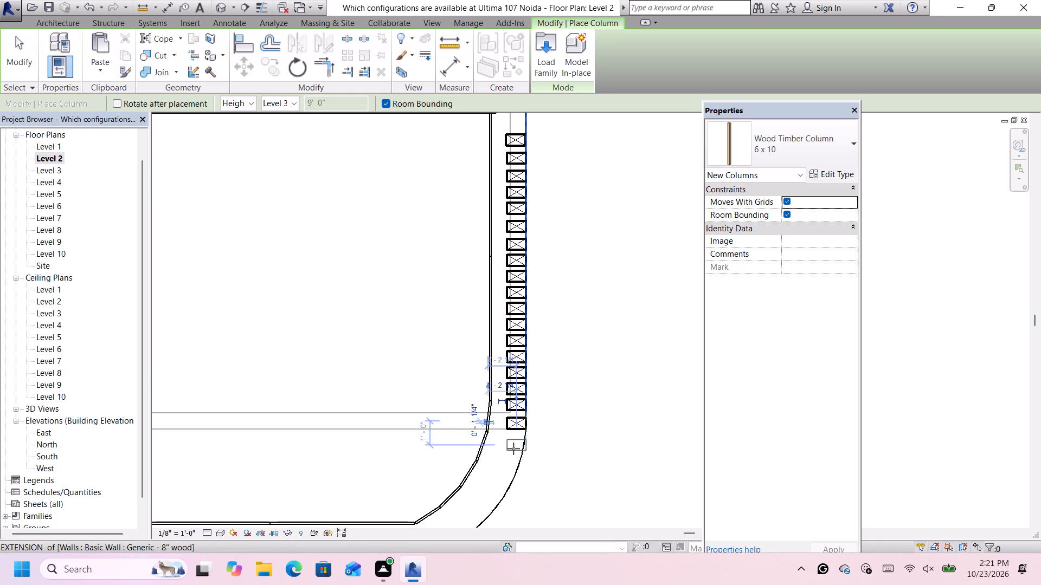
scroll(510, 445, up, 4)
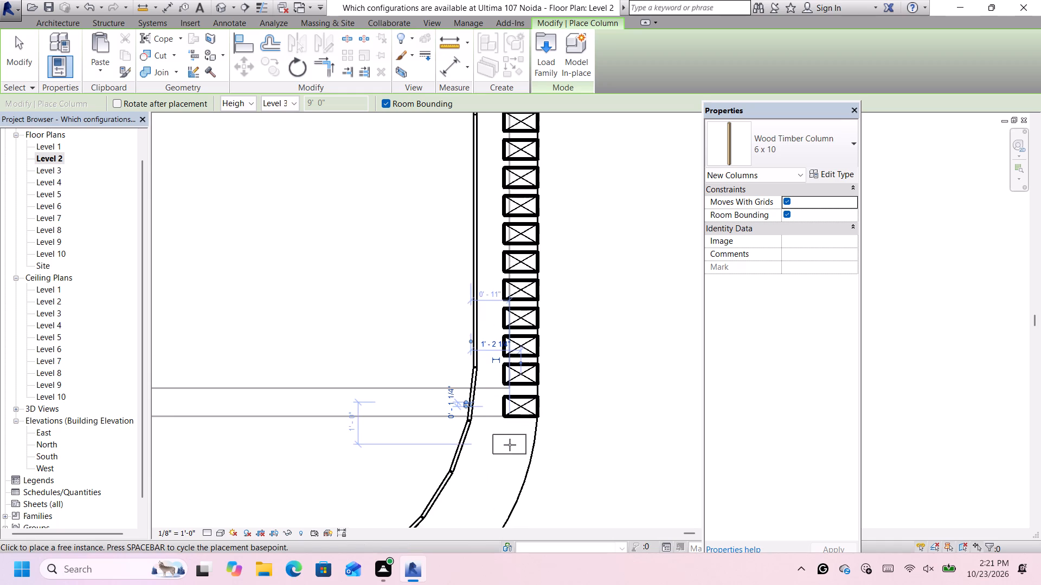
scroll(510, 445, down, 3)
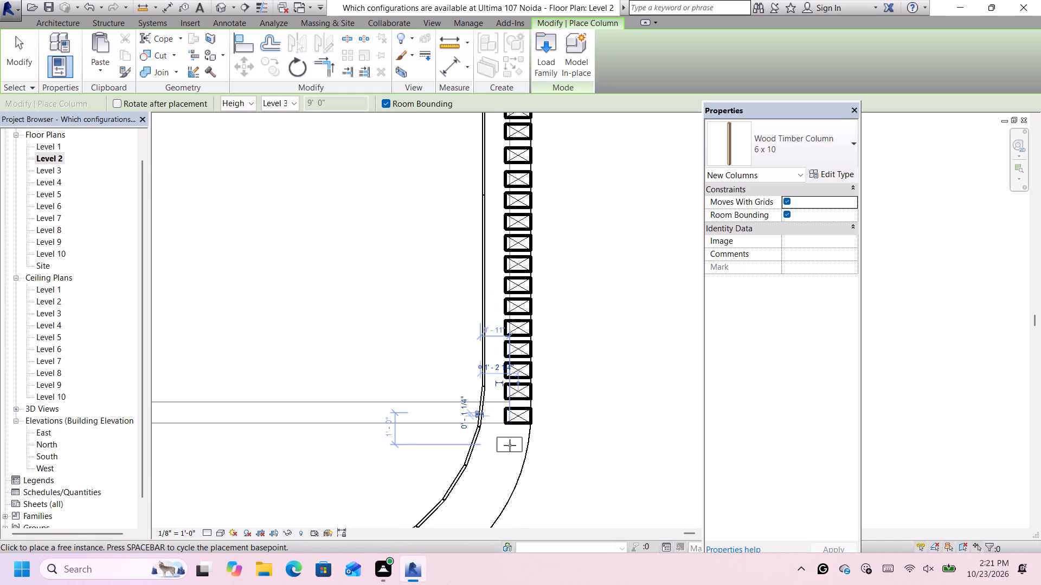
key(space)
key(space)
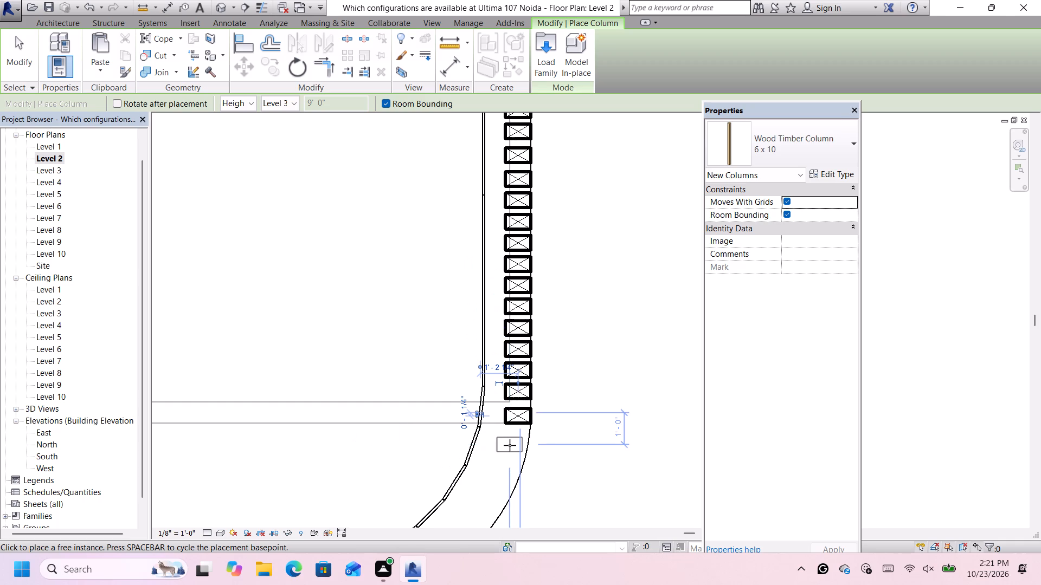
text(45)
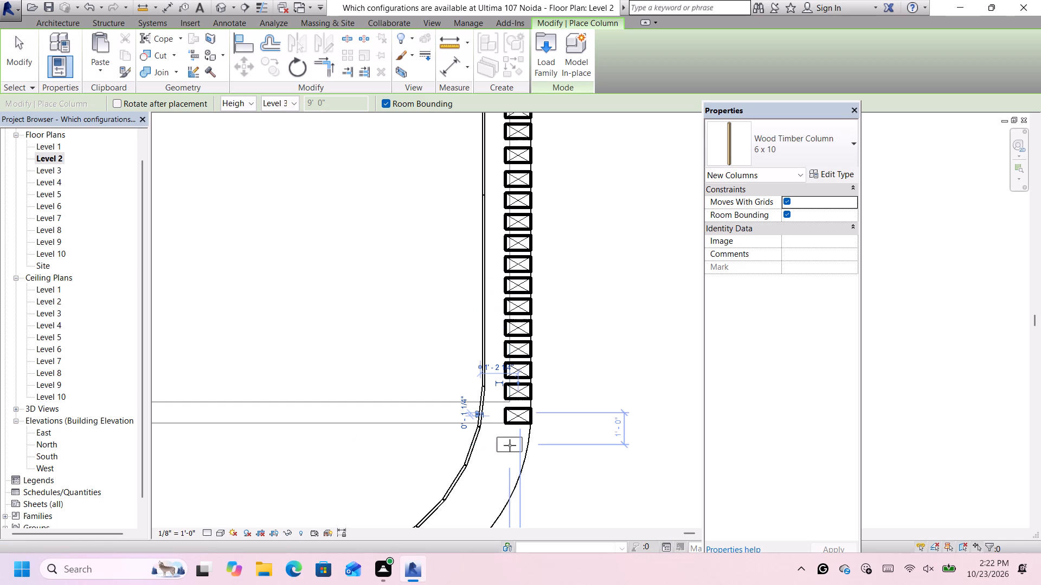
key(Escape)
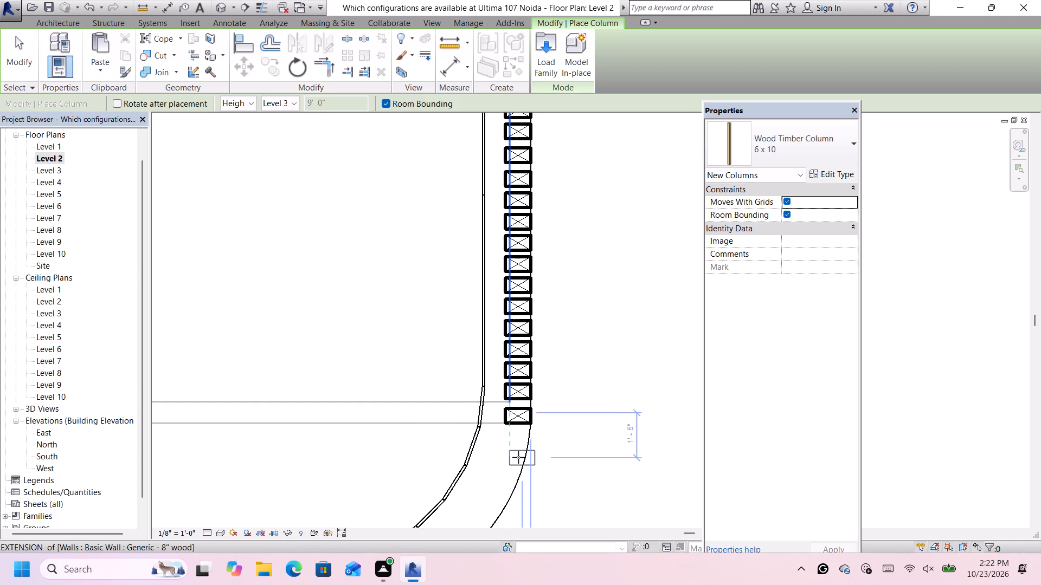
Undo the last column placement at the outer wall's endpoint and end column placement.
scroll(518, 457, down, 9)
key(ctrl+z)
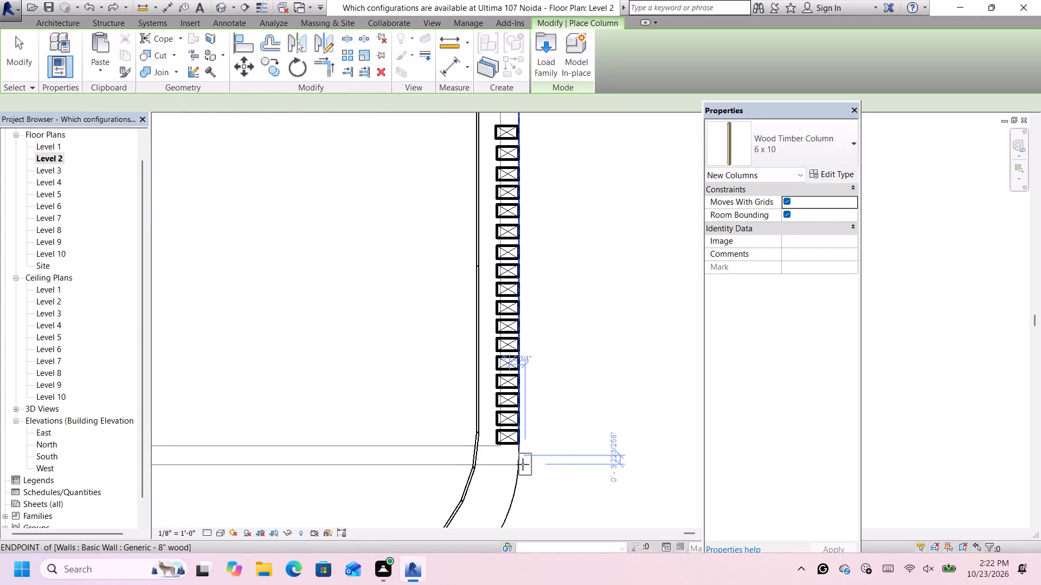
scroll(524, 462, down, 6)
key(space)
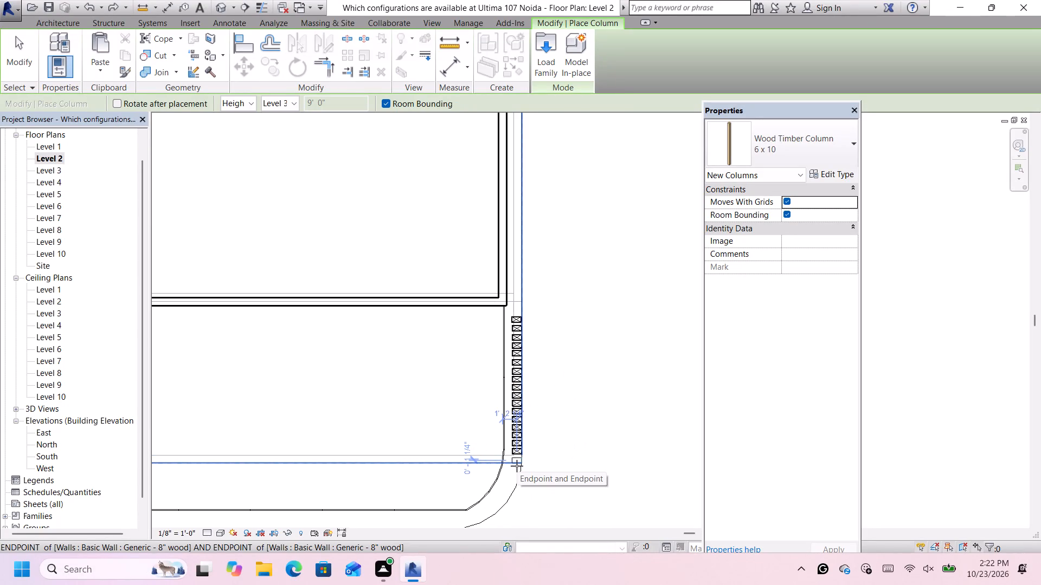
scroll(517, 466, down, 2)
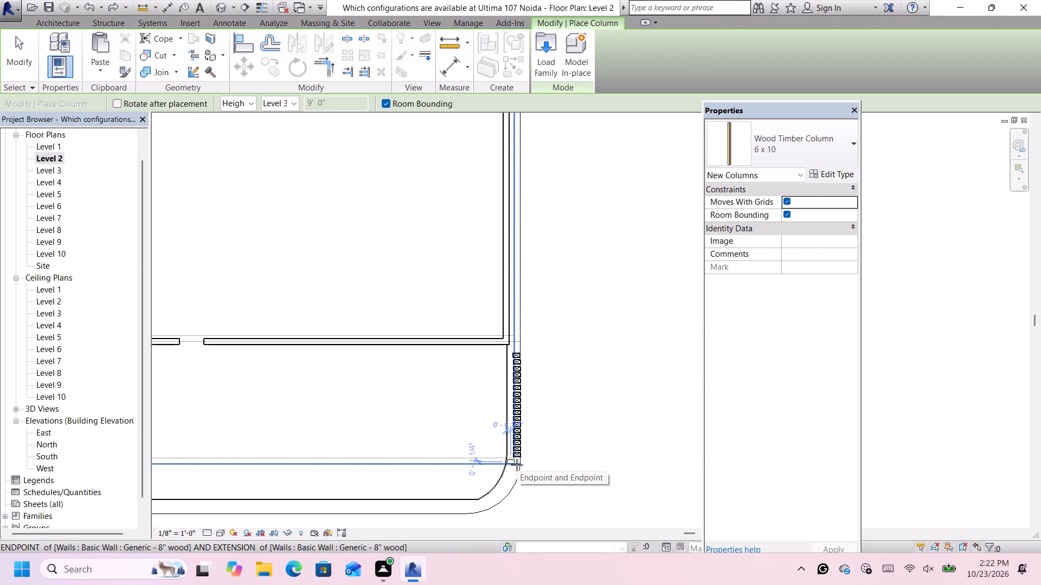
key(Escape)
Nudge the northernmost timber column of the east row slightly east, into line with the columns below it.
scroll(532, 404, down, 2)
scroll(526, 405, up, 5)
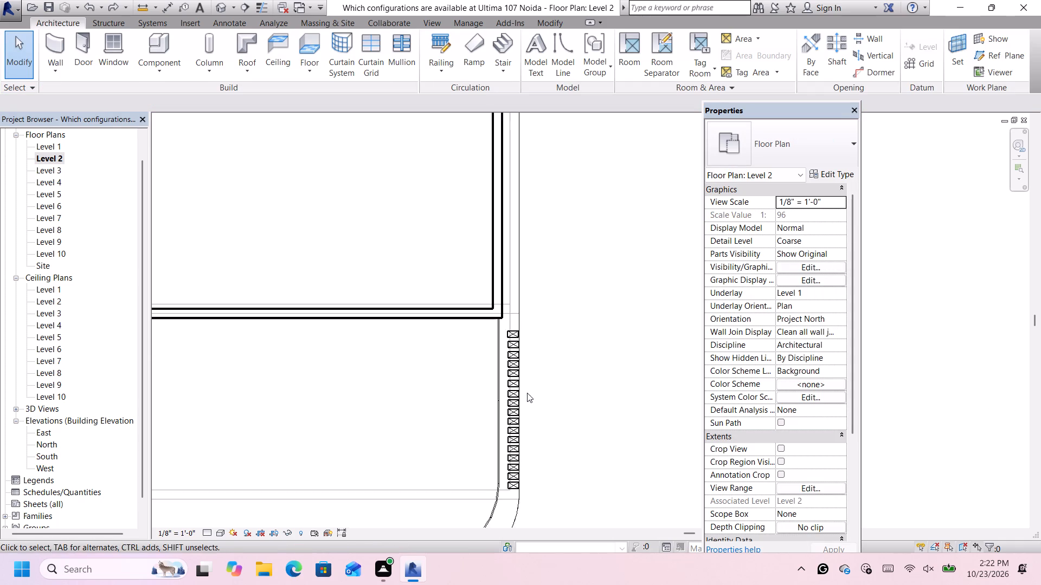
scroll(527, 393, up, 1)
scroll(524, 348, up, 6)
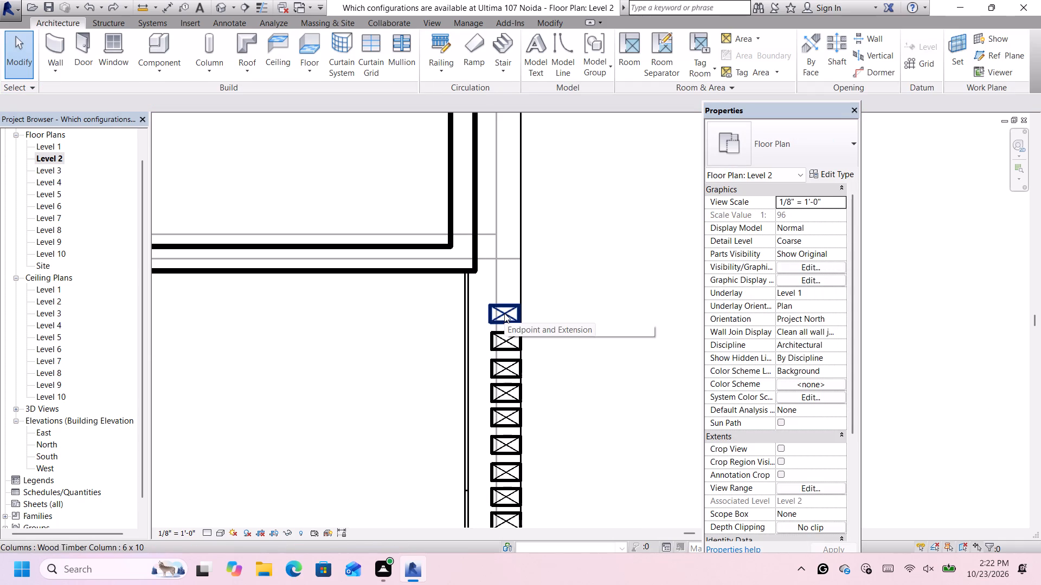
click(504, 313)
key(Right)
scroll(517, 334, down, 5)
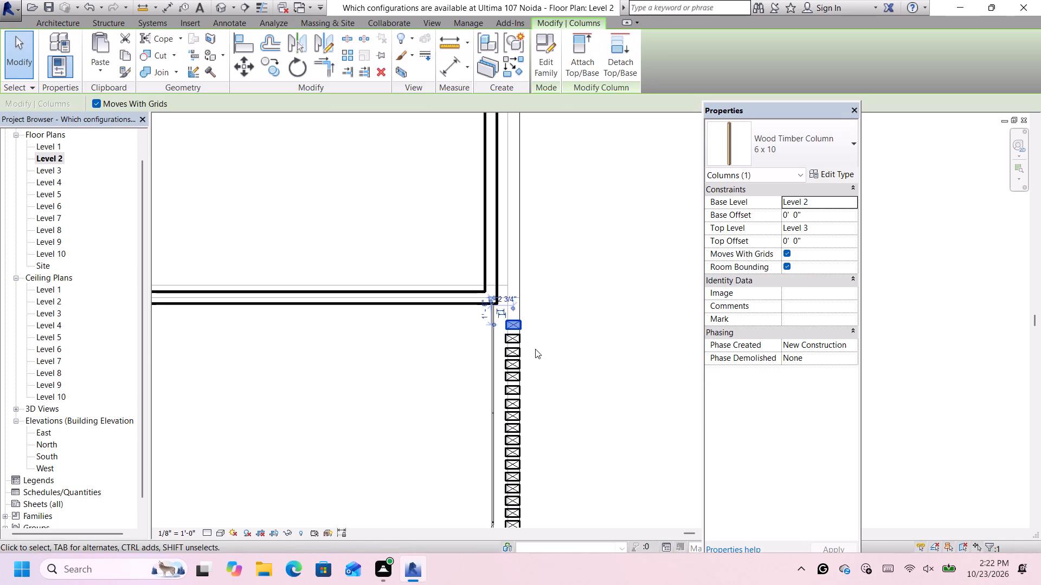
scroll(535, 350, down, 5)
click(543, 391)
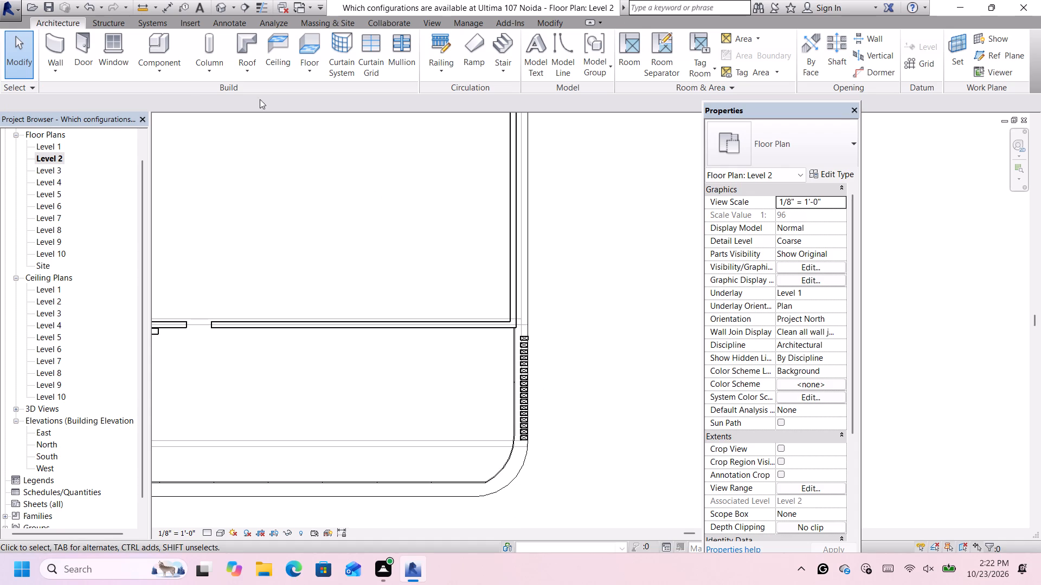
In the 3D view from the right side, select all the east row's timber columns and set their base offset to 3'.
click(219, 11)
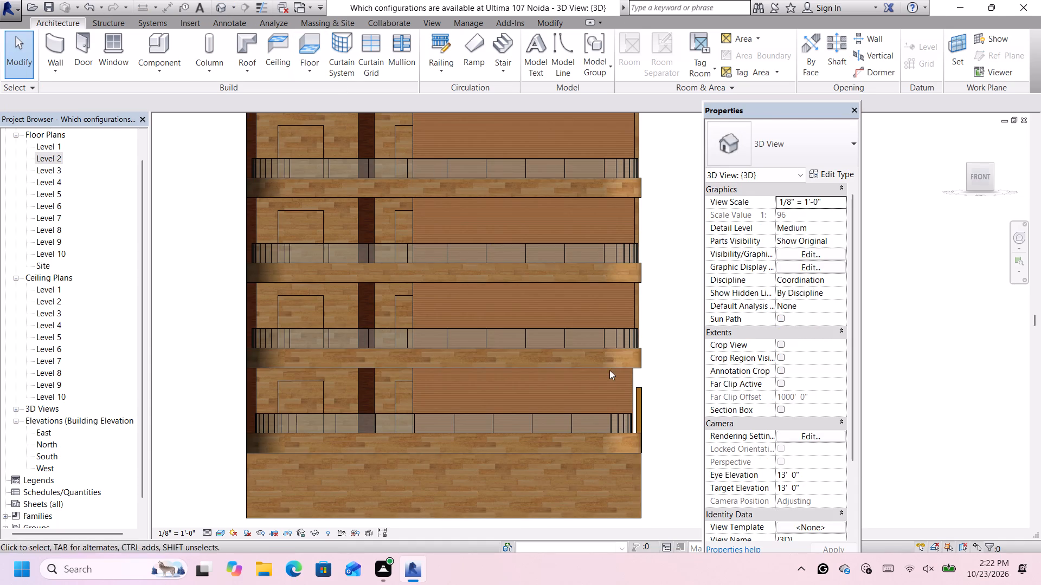
scroll(642, 391, up, 3)
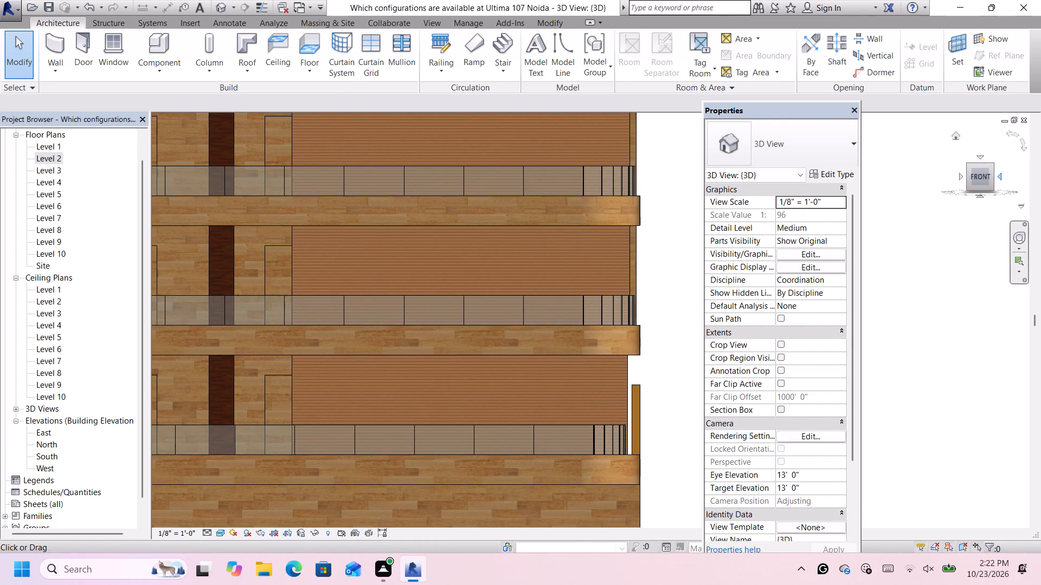
click(993, 179)
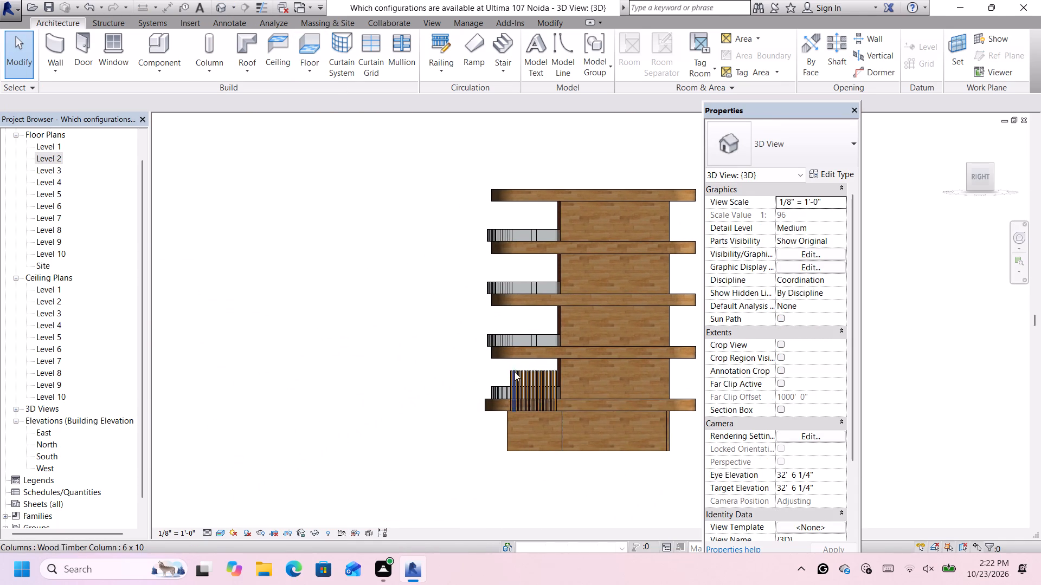
scroll(513, 370, up, 4)
scroll(588, 369, up, 4)
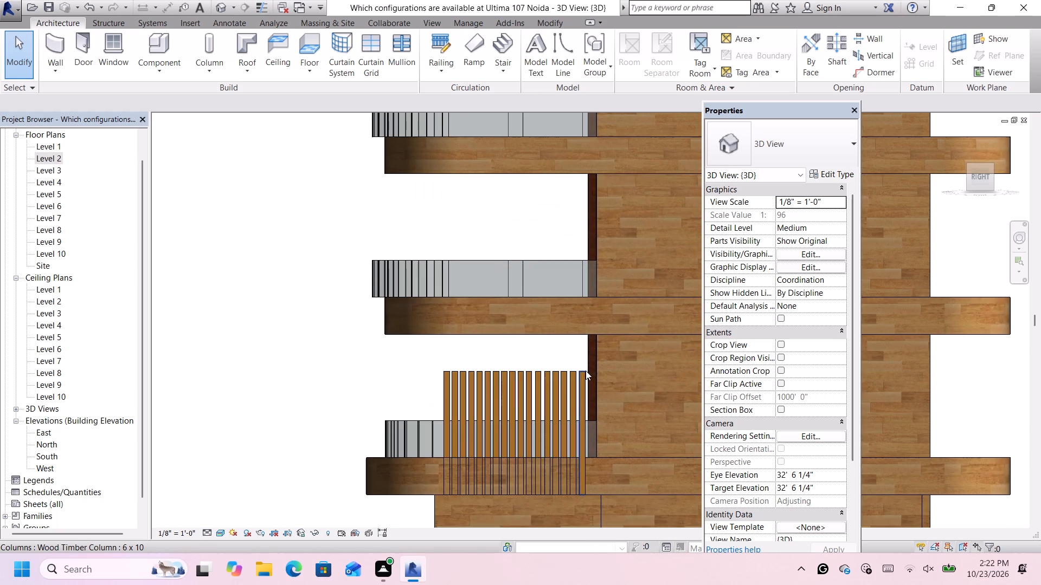
scroll(584, 370, up, 4)
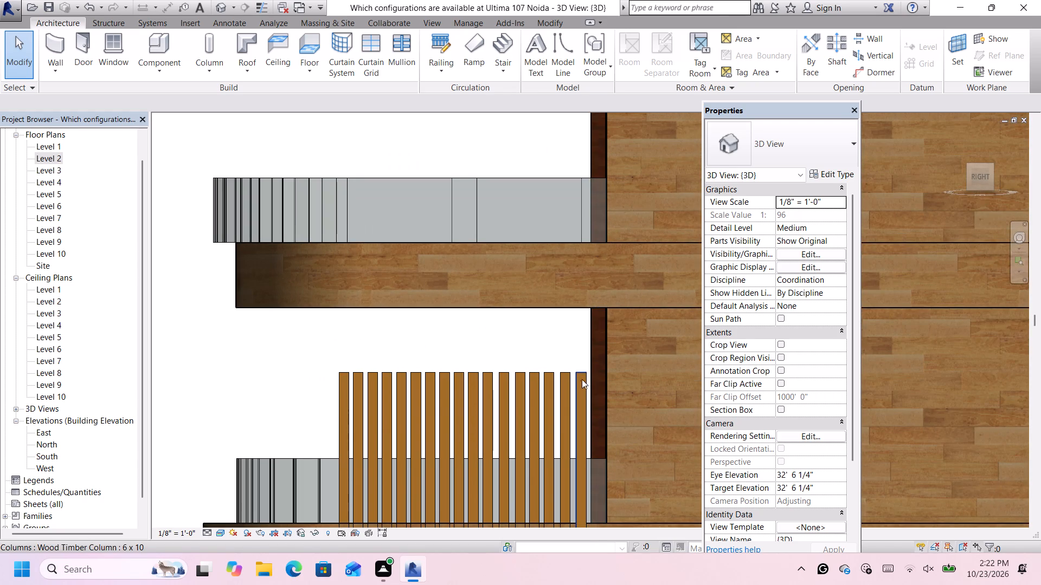
click(580, 380)
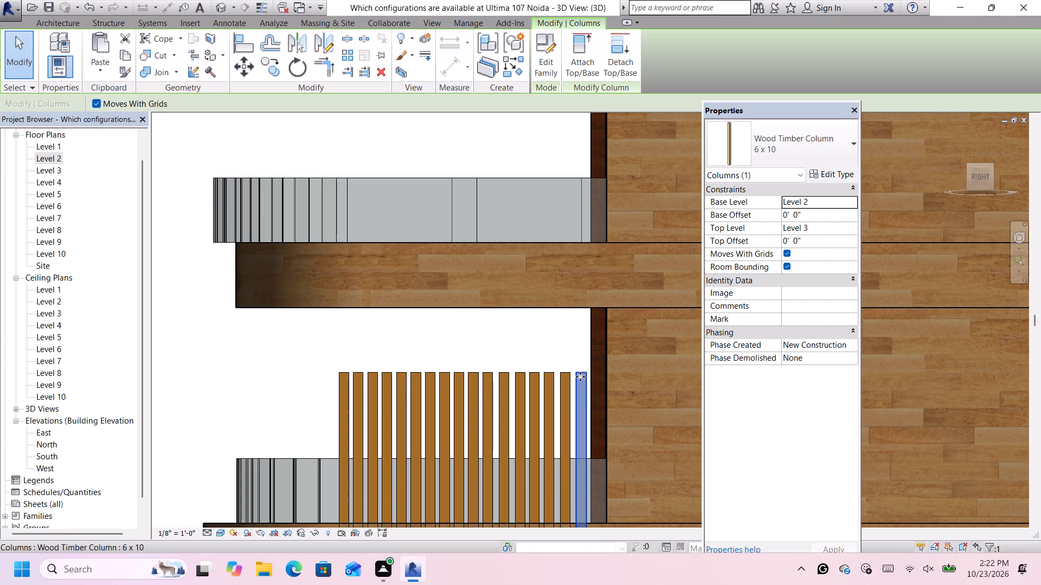
scroll(580, 376, down, 7)
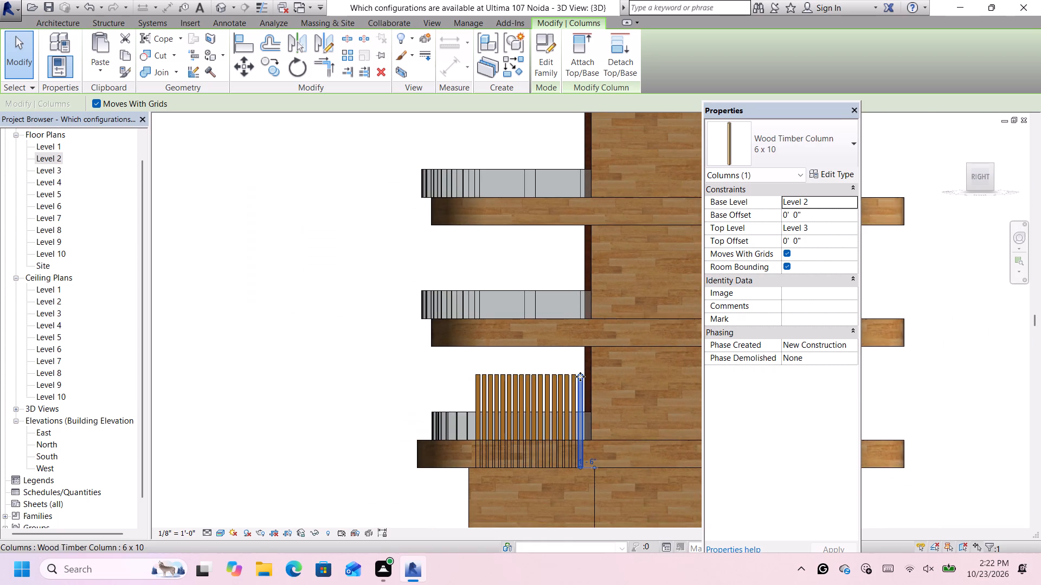
scroll(580, 380, up, 4)
scroll(581, 395, down, 4)
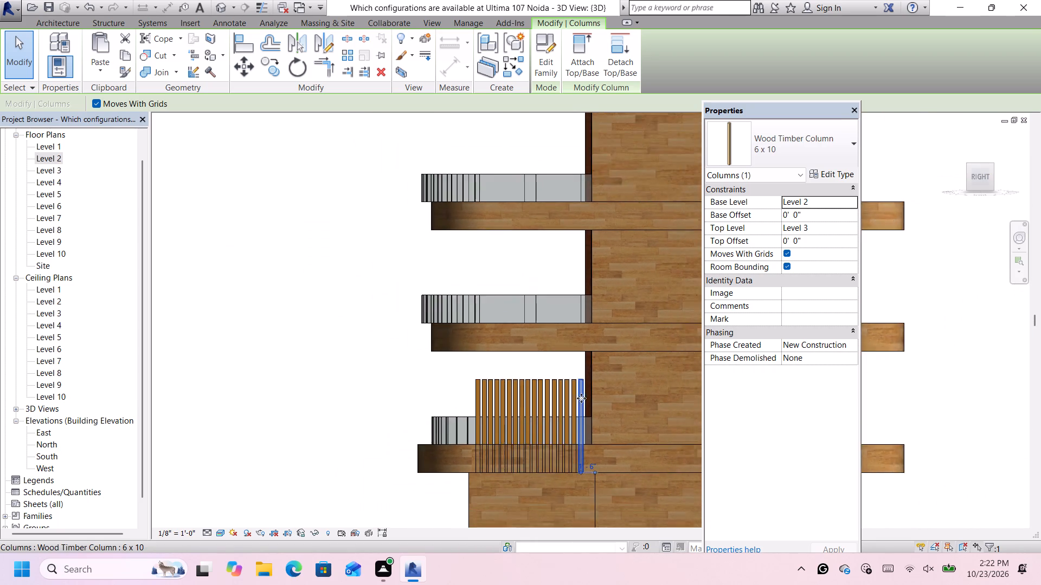
scroll(581, 415, up, 6)
scroll(556, 489, up, 1)
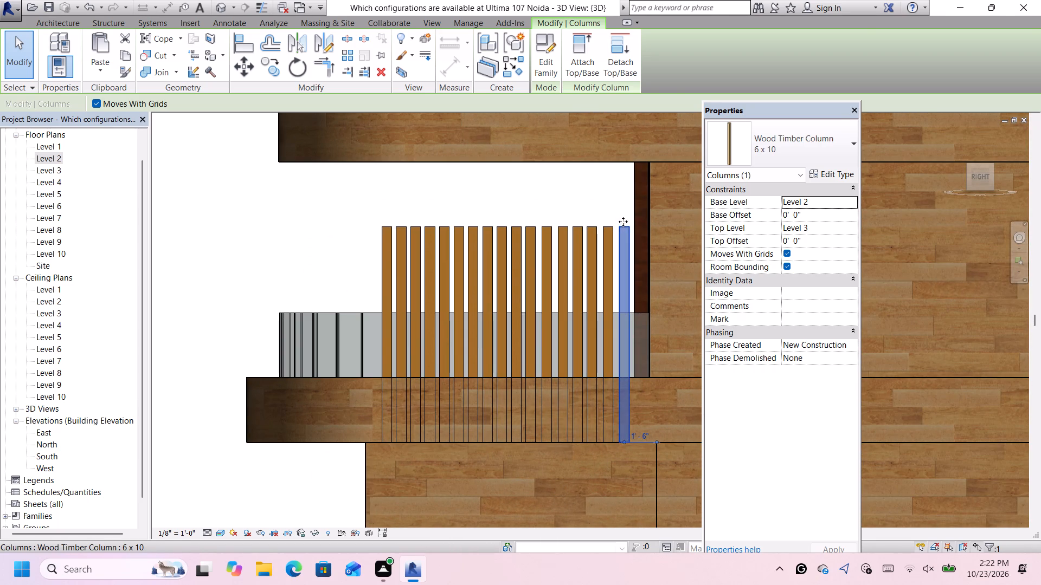
drag(626, 213, 380, 258)
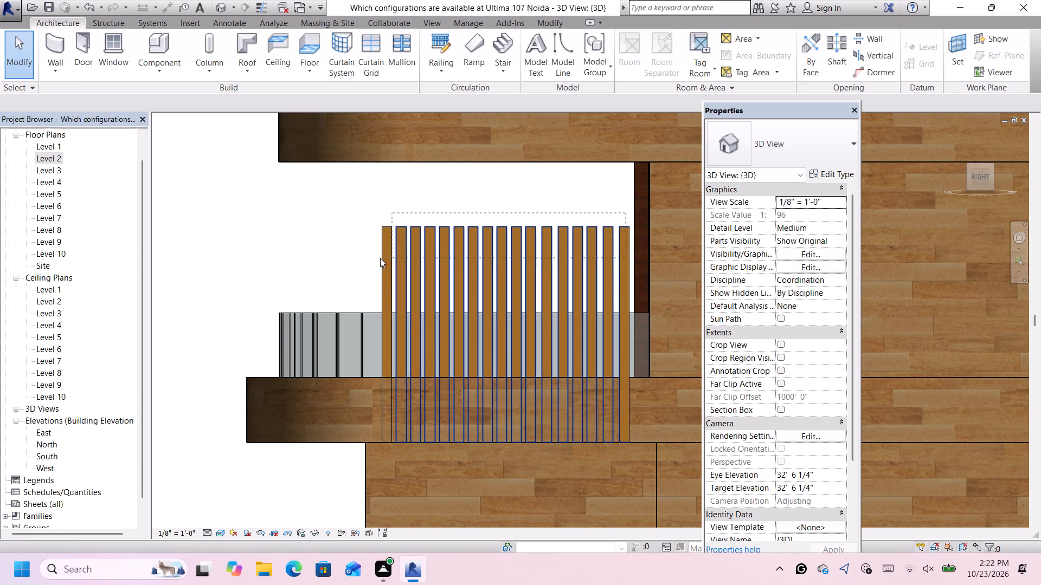
drag(380, 258, 379, 258)
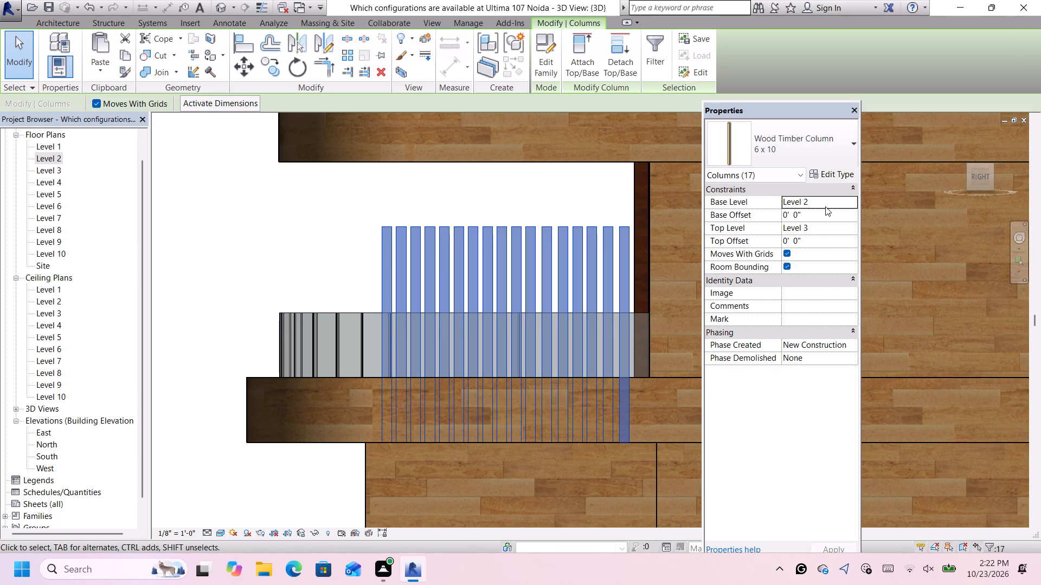
click(824, 213)
key(BackSpace)
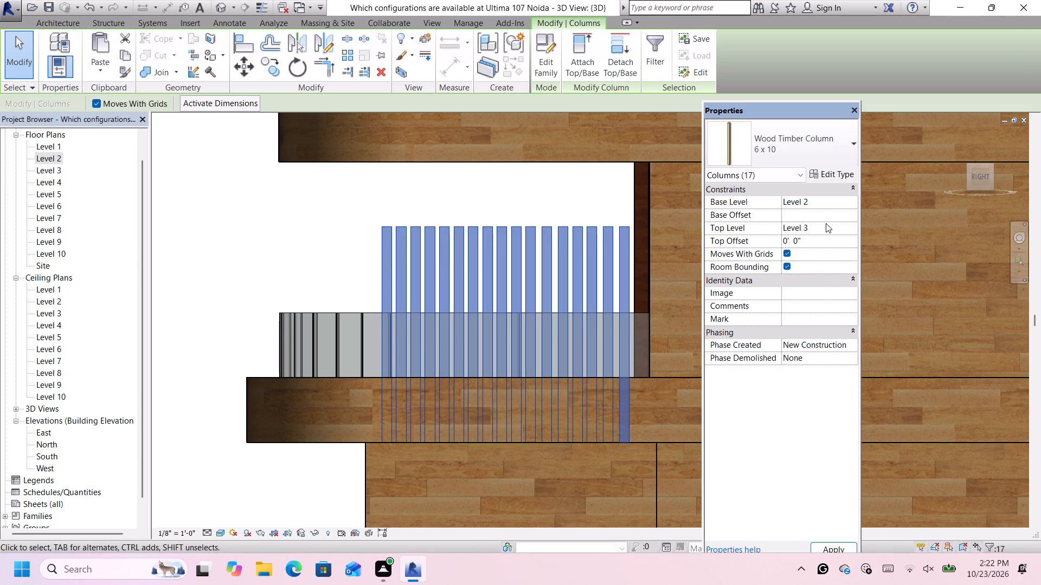
key(3)
key(apostrophe)
key(Return)
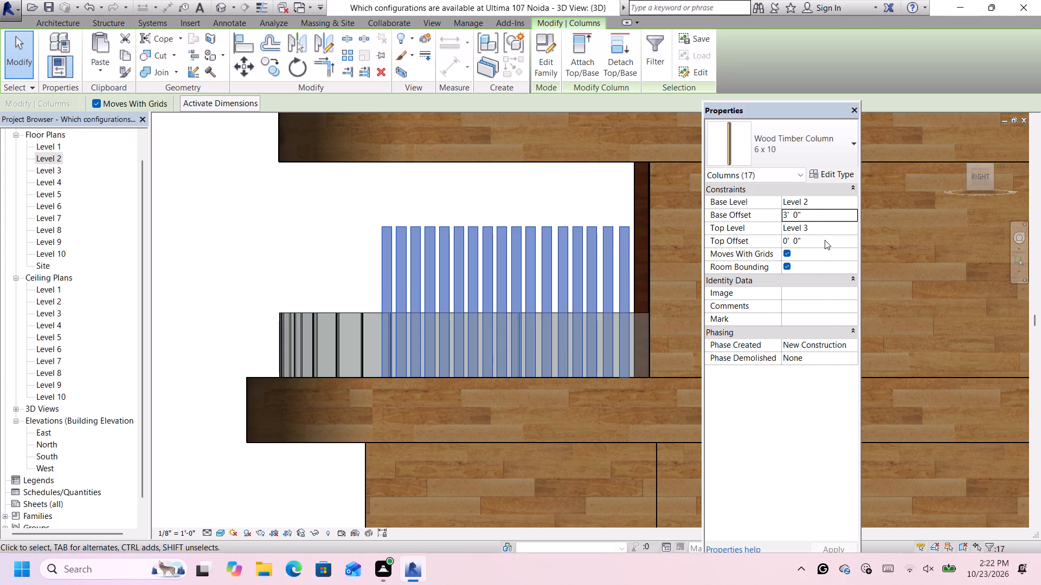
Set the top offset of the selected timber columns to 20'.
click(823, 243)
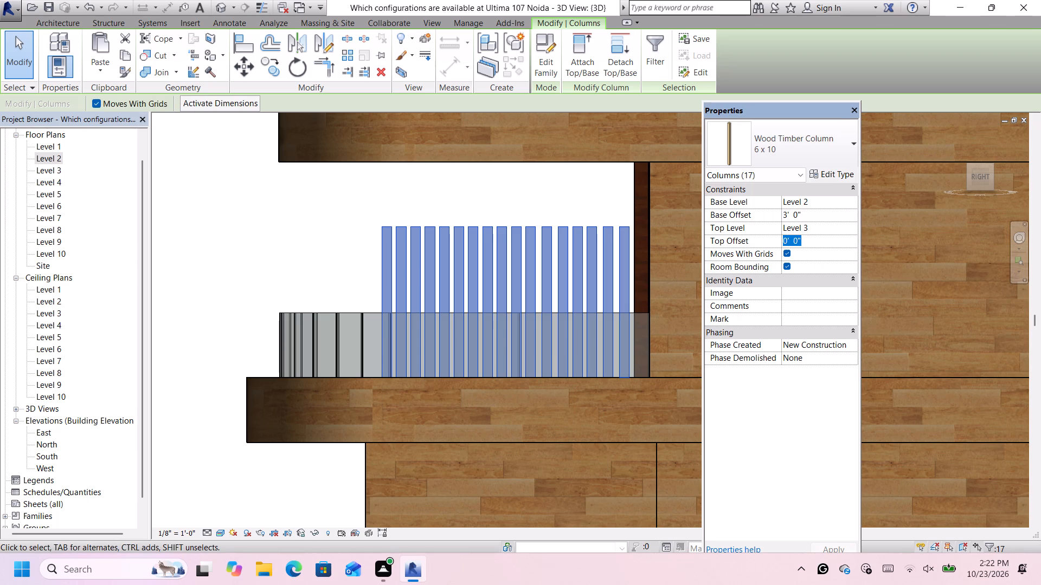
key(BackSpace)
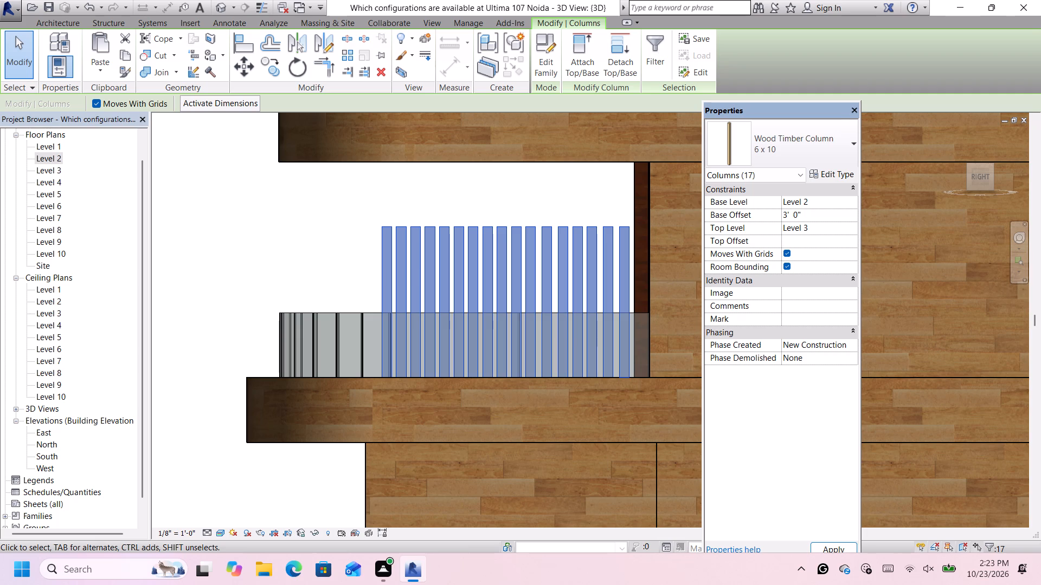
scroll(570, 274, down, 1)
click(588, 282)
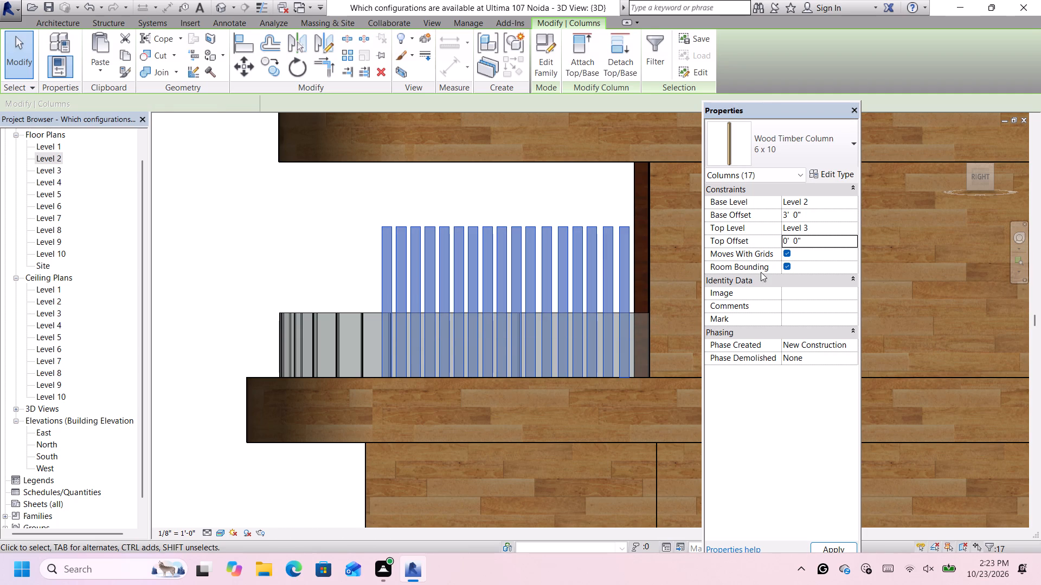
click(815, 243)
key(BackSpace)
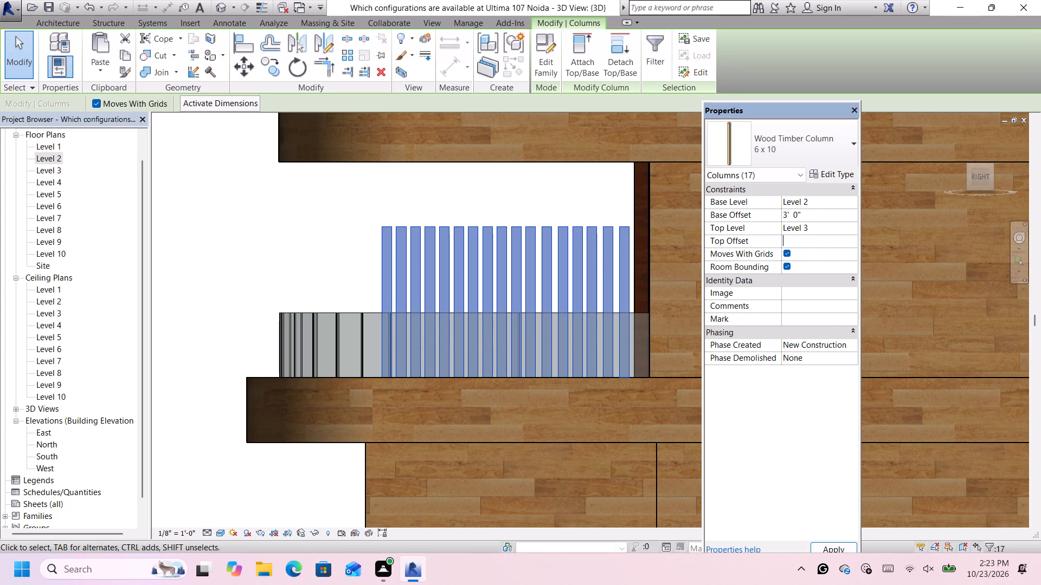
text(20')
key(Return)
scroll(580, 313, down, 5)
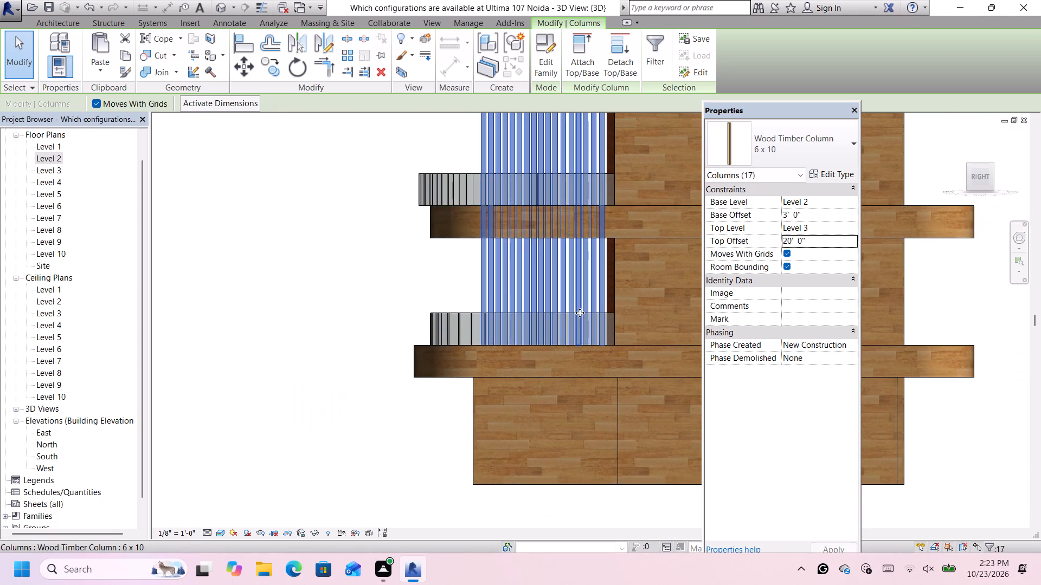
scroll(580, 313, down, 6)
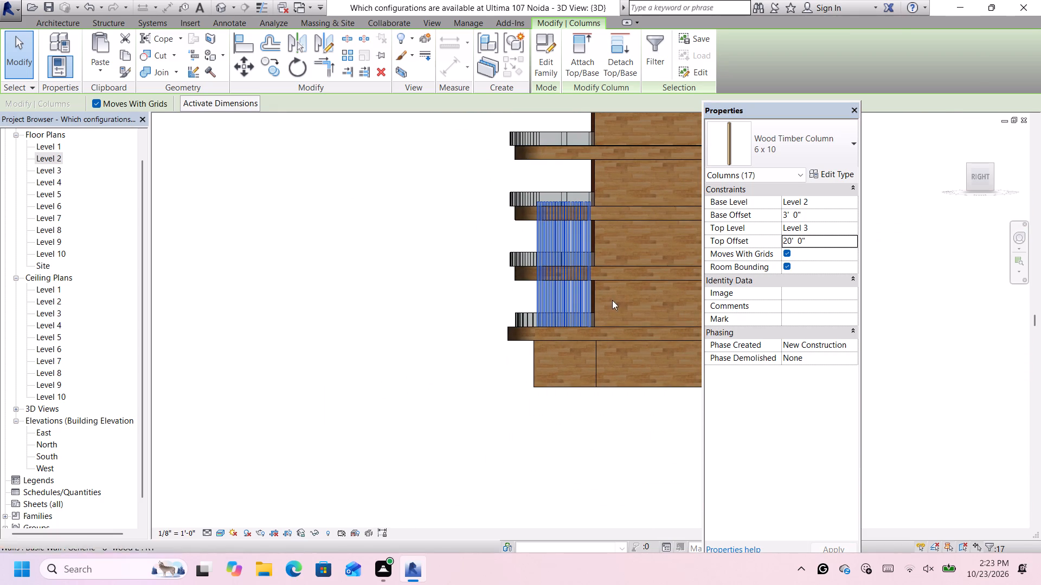
Set the top offset of the selected timber columns to 17'.
click(811, 240)
key(BackSpace)
key(BackSpace)
key(BackSpace)
key(BackSpace)
key(BackSpace)
key(BackSpace)
key(BackSpace)
key(BackSpace)
key(BackSpace)
key(BackSpace)
key(BackSpace)
key(BackSpace)
key(BackSpace)
key(BackSpace)
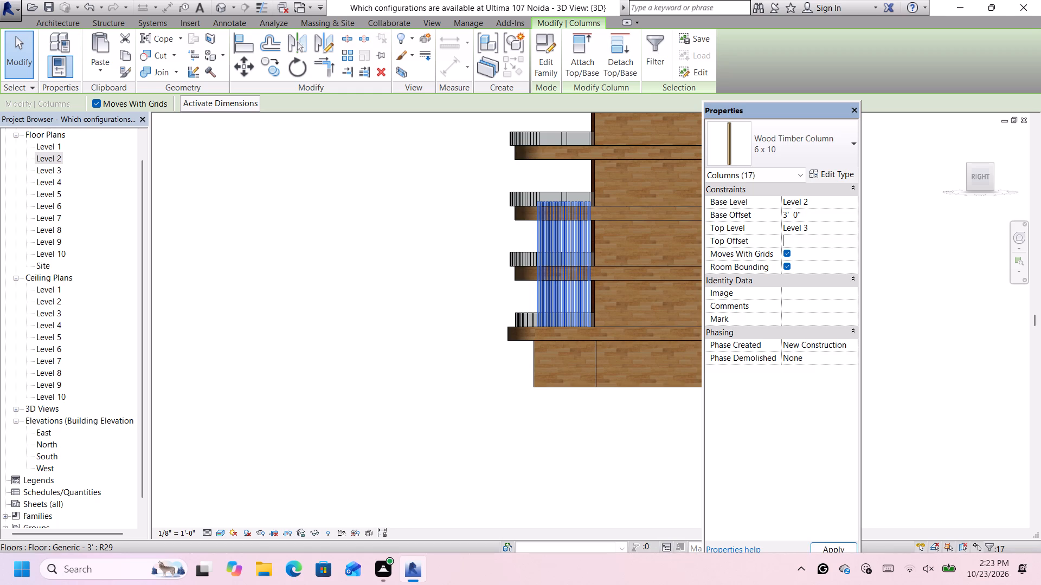
text(17')
key(Return)
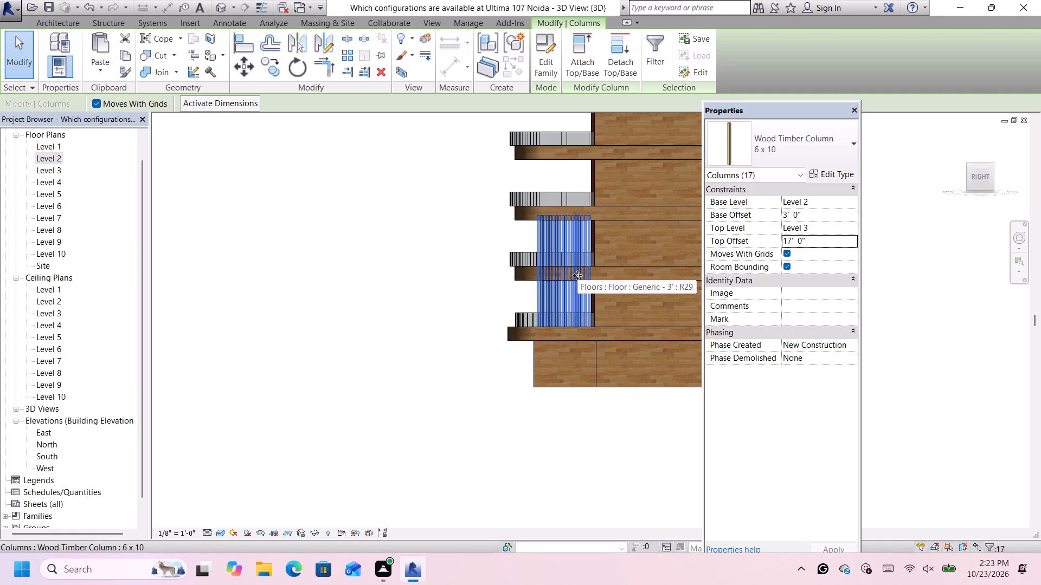
Open the top offset of the selected timber columns for editing and clear it.
scroll(577, 275, down, 1)
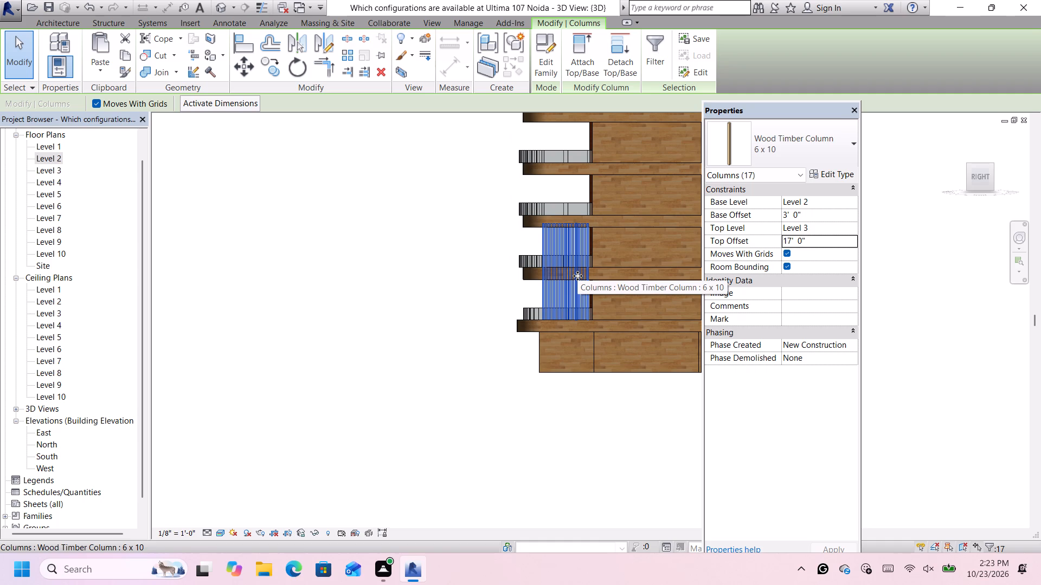
scroll(572, 277, down, 1)
scroll(557, 285, up, 4)
scroll(590, 219, up, 3)
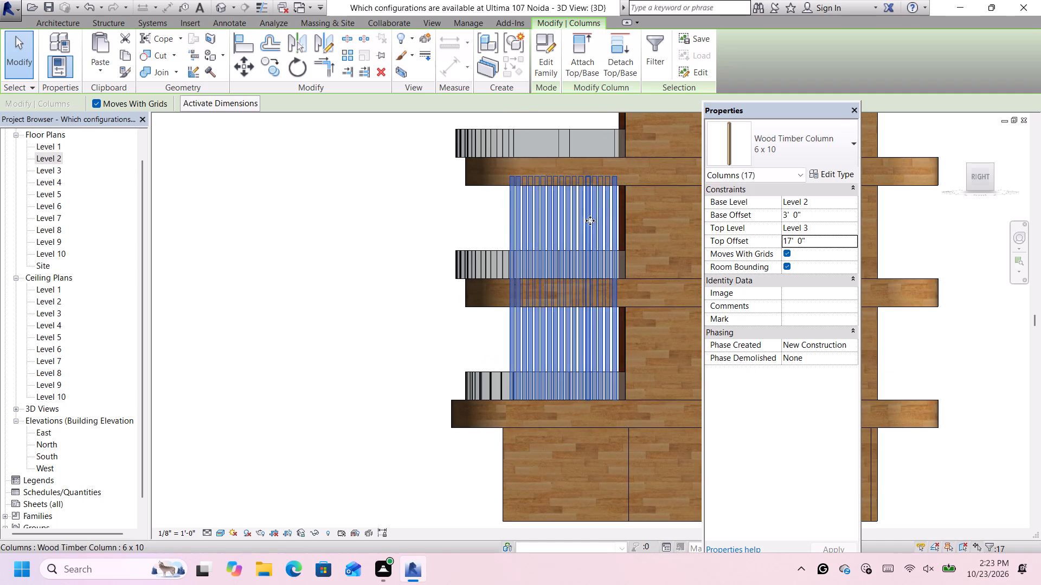
click(820, 242)
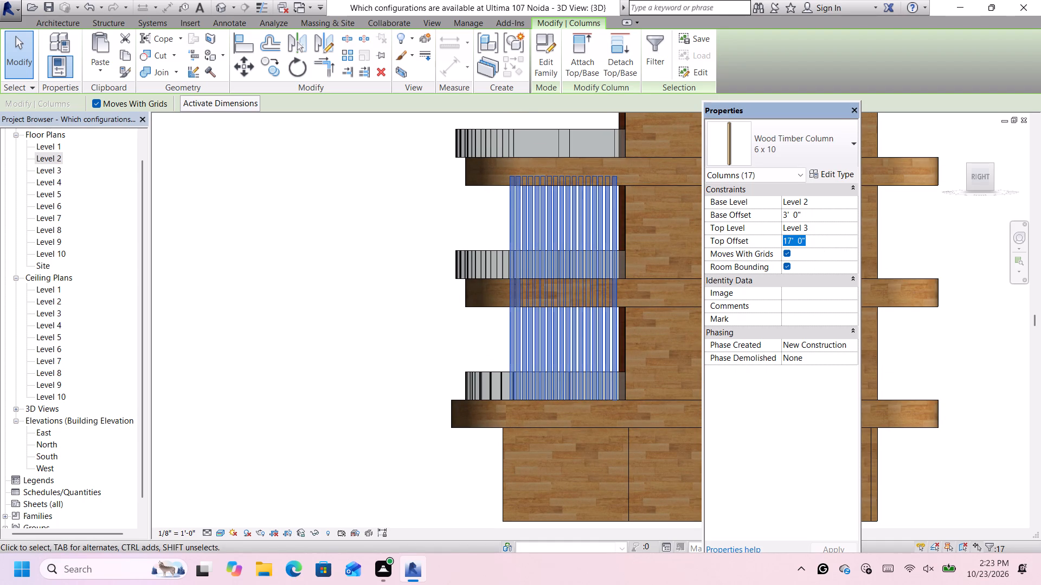
key(BackSpace)
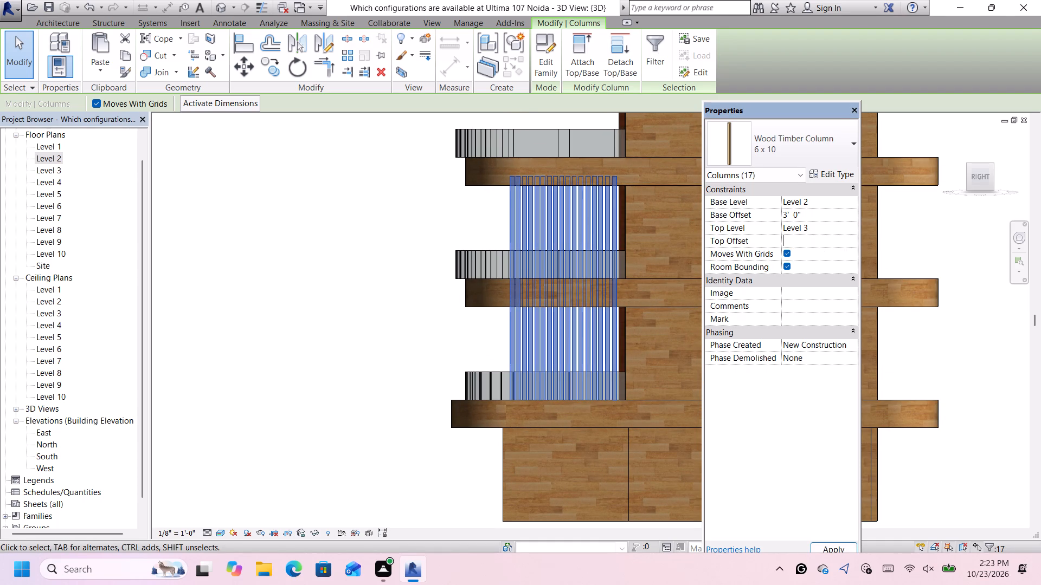
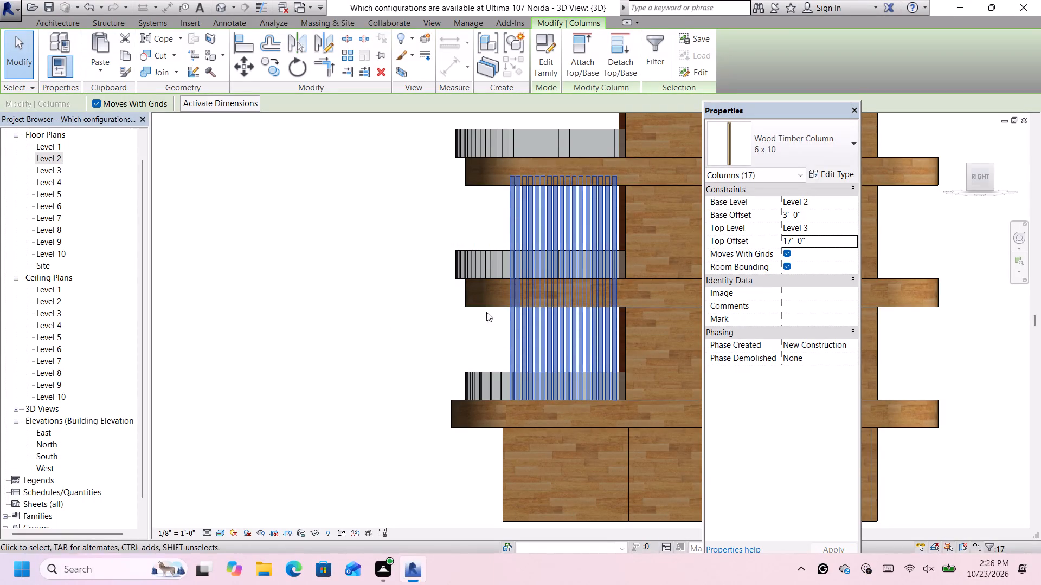
Set the top offset of the selected timber columns to 15' and clear the selection.
click(818, 244)
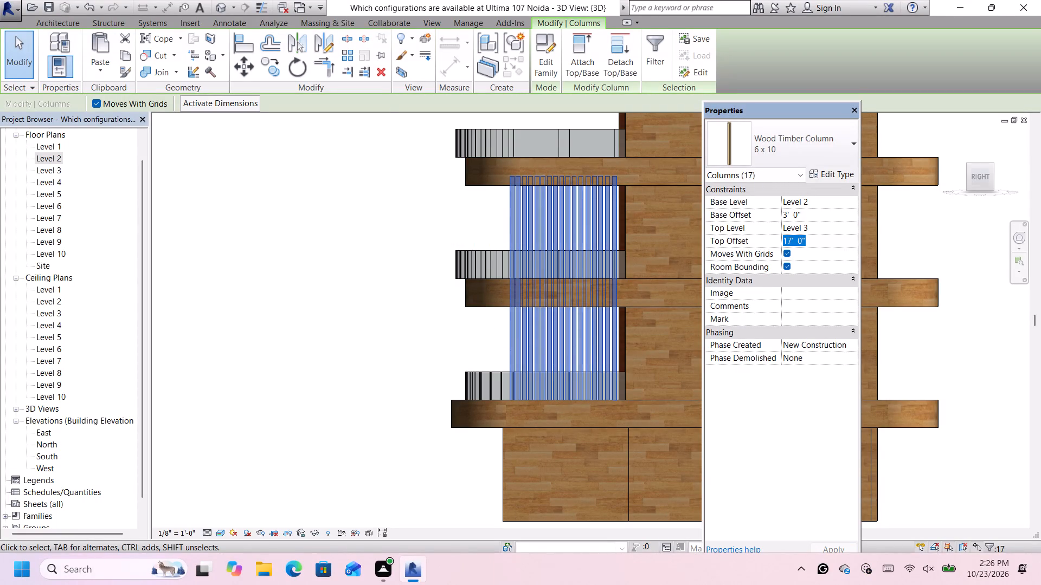
key(BackSpace)
text(15')
key(Return)
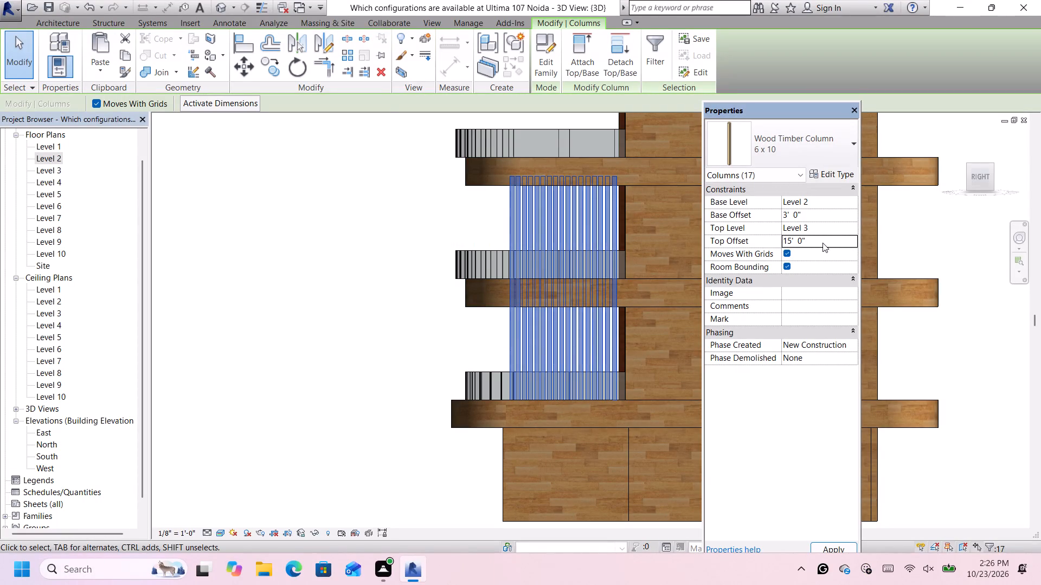
scroll(593, 214, up, 2)
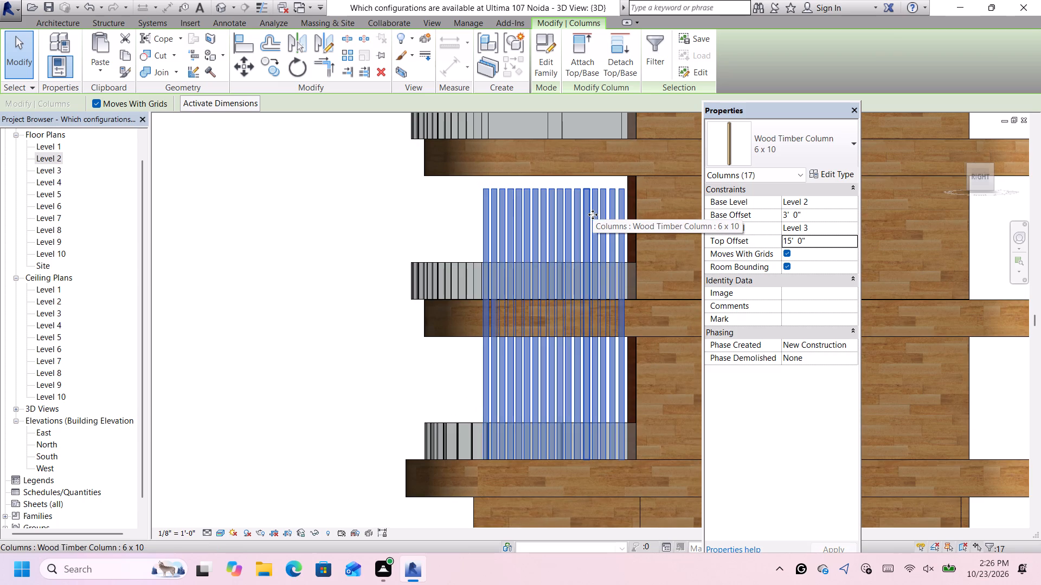
scroll(593, 214, down, 1)
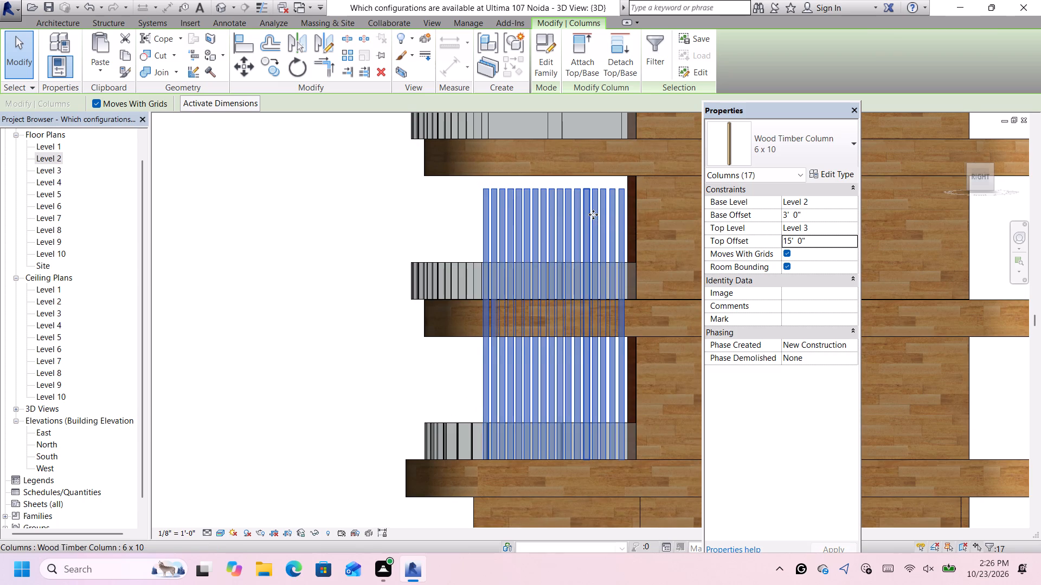
scroll(355, 219, down, 3)
scroll(369, 246, up, 1)
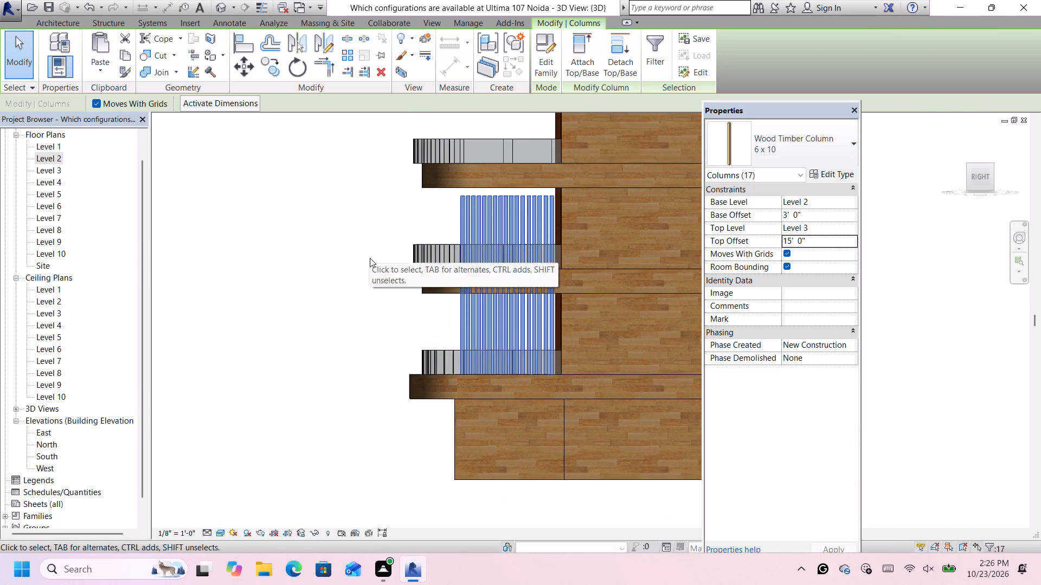
scroll(370, 258, up, 1)
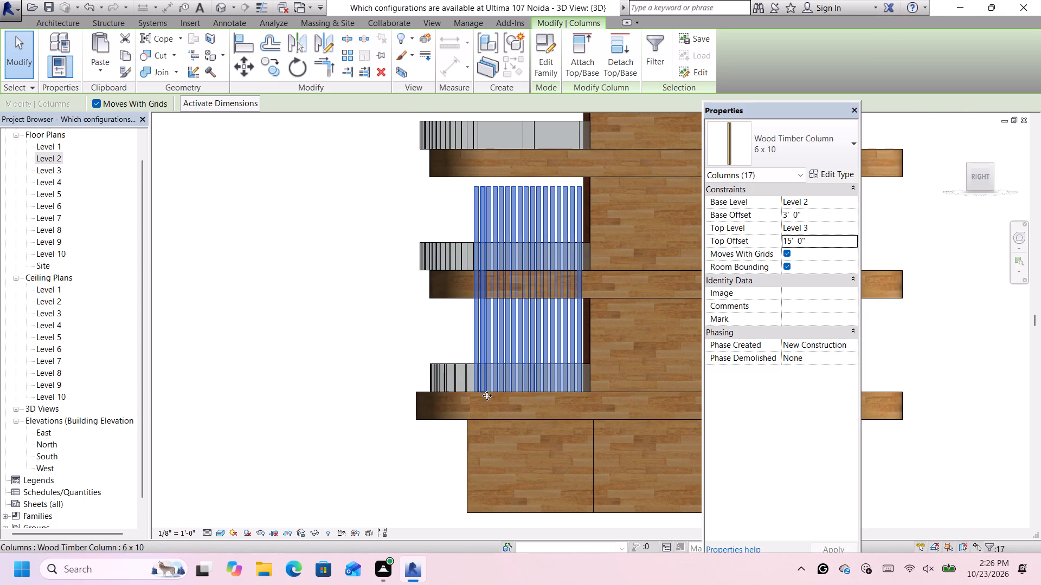
click(336, 290)
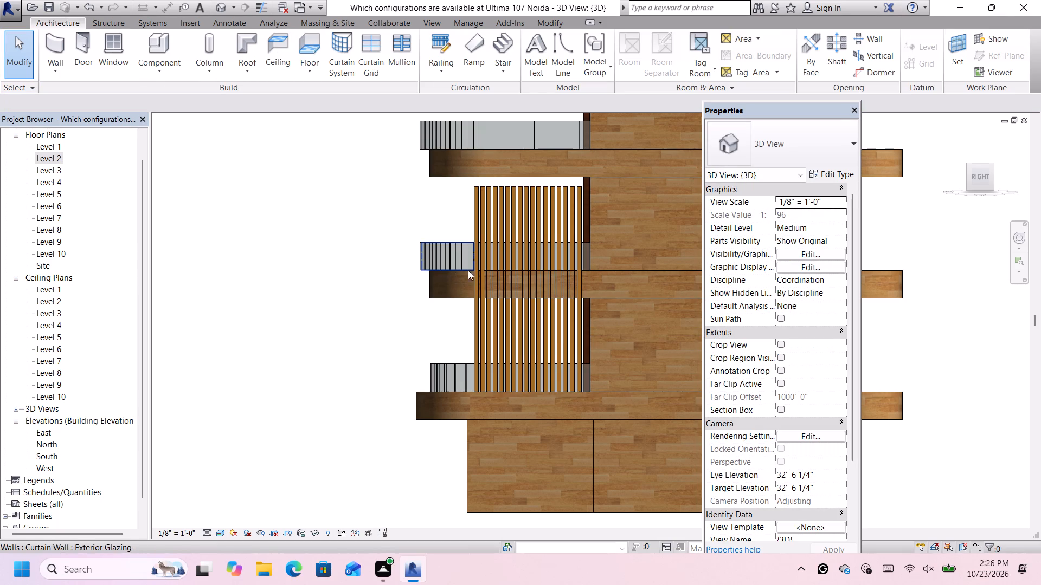
Edit the boundary of the Level 3 floor slab crossing the timber columns, nudging its straight east edge inward clear of them, and finish the sketch.
click(967, 164)
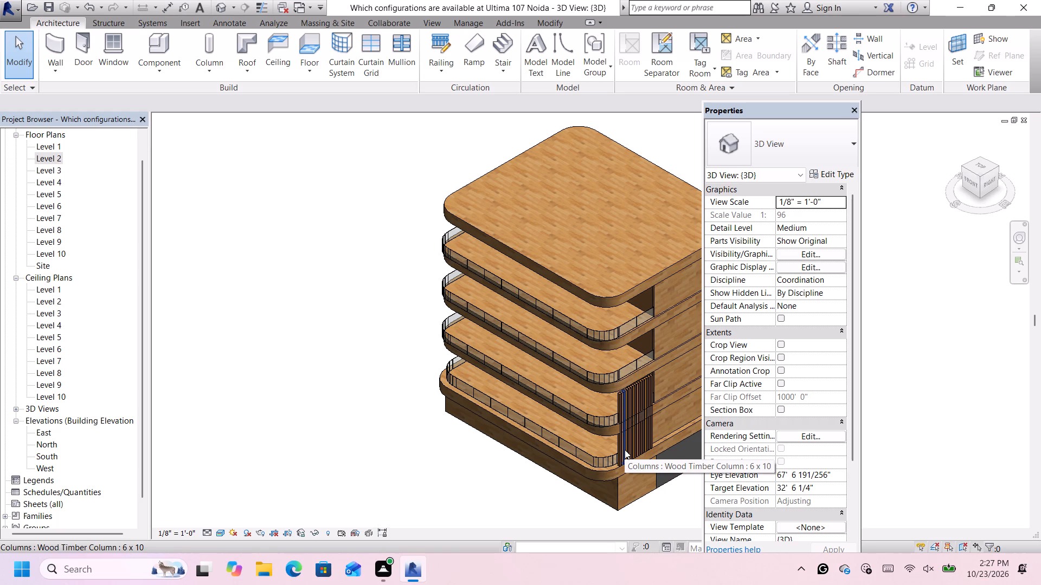
scroll(644, 409, up, 3)
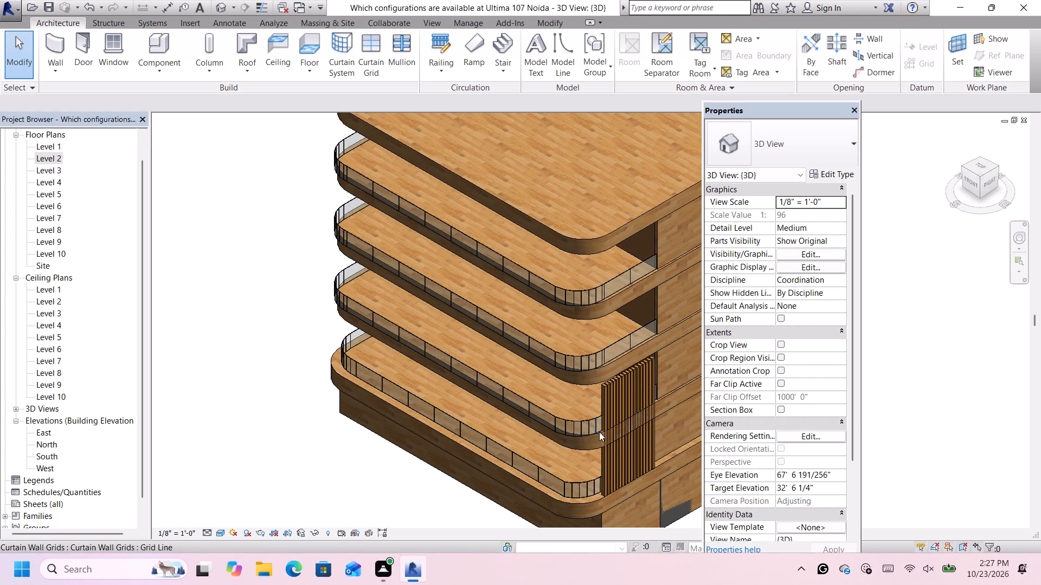
scroll(597, 440, up, 2)
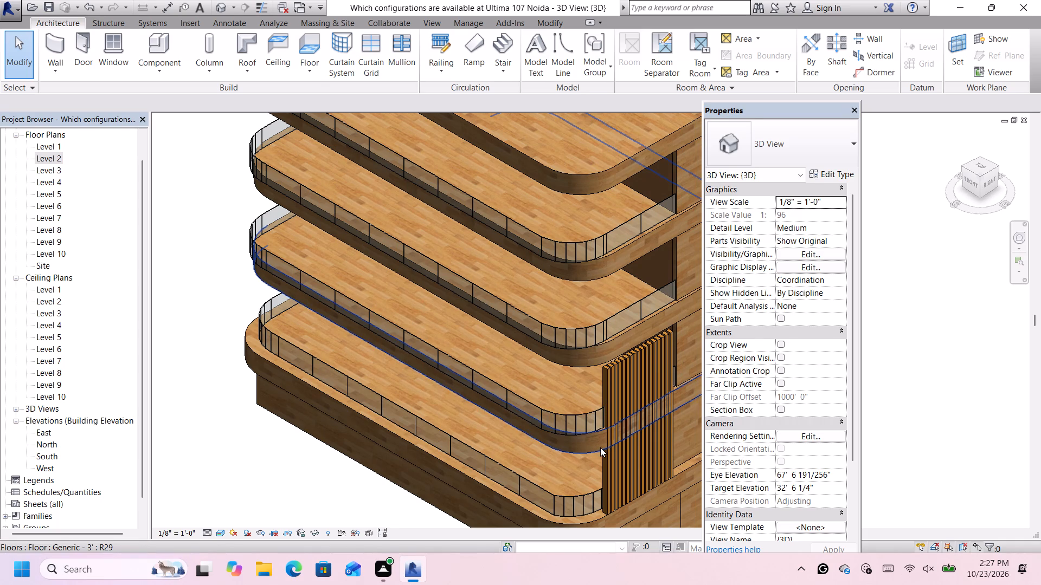
double_click(600, 447)
scroll(600, 447, down, 6)
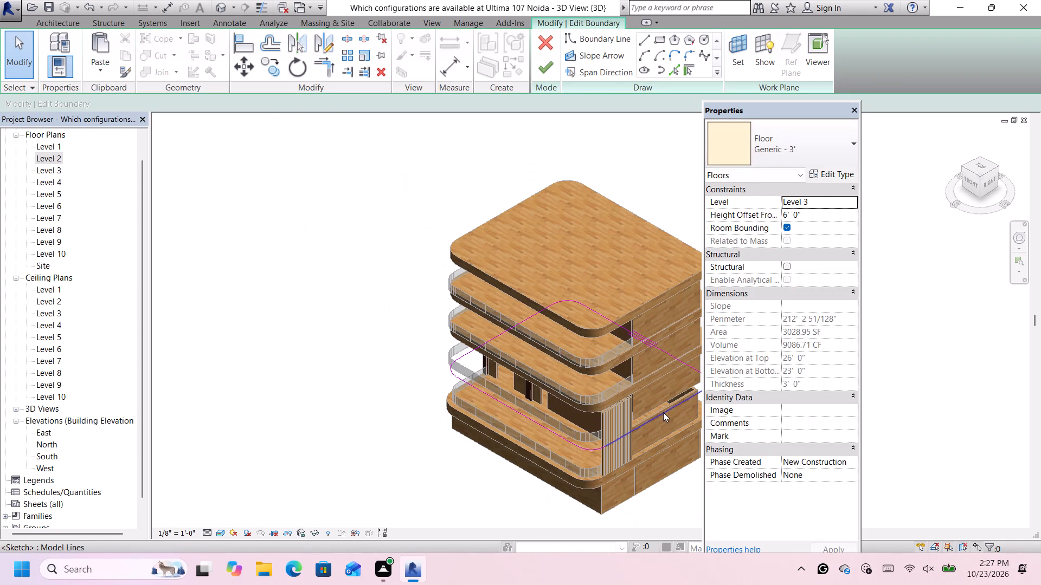
click(663, 412)
key(Up)
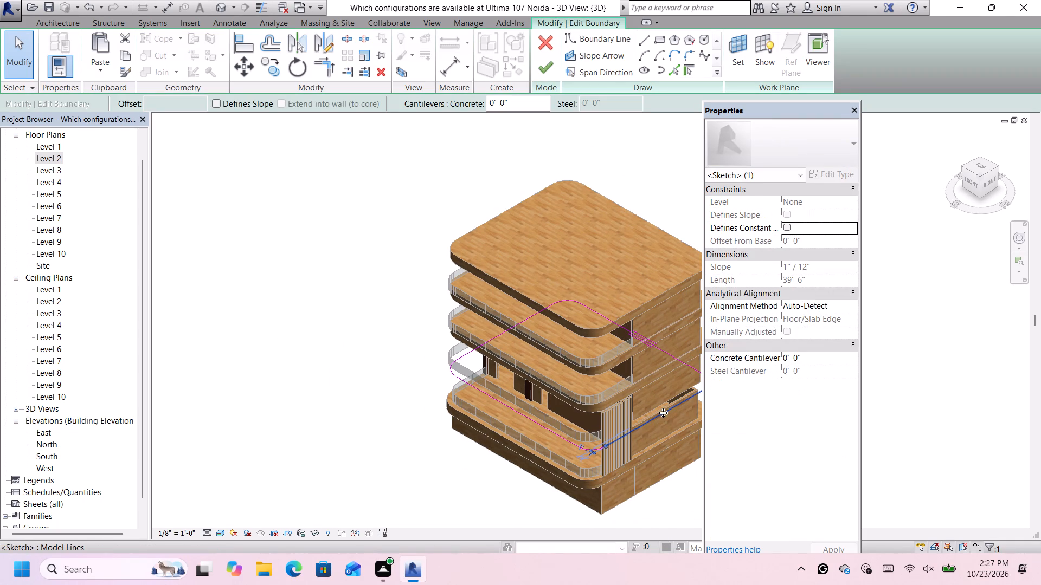
scroll(640, 448, up, 1)
key(Up)
key(Up)
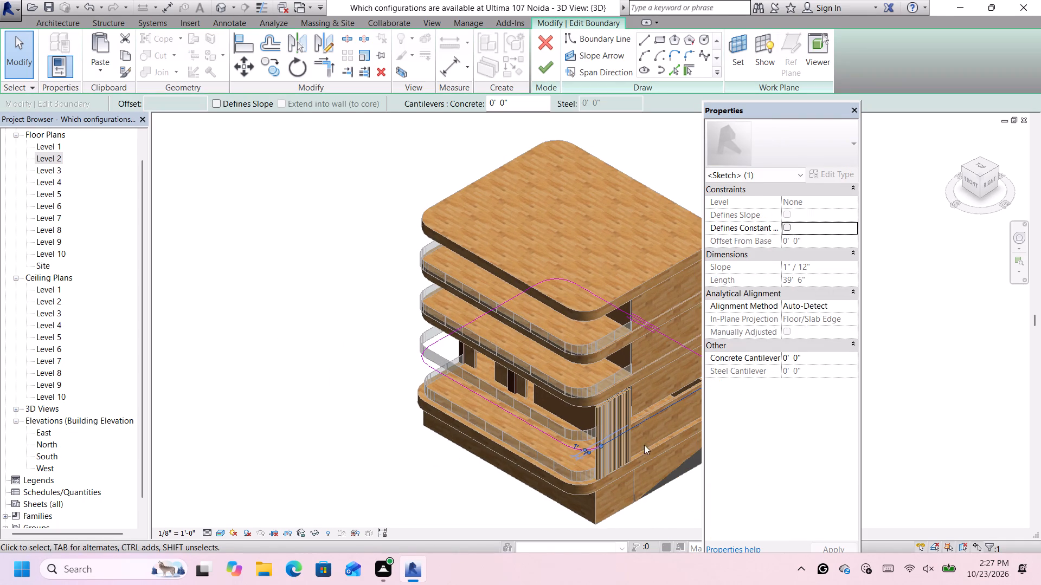
scroll(644, 445, down, 5)
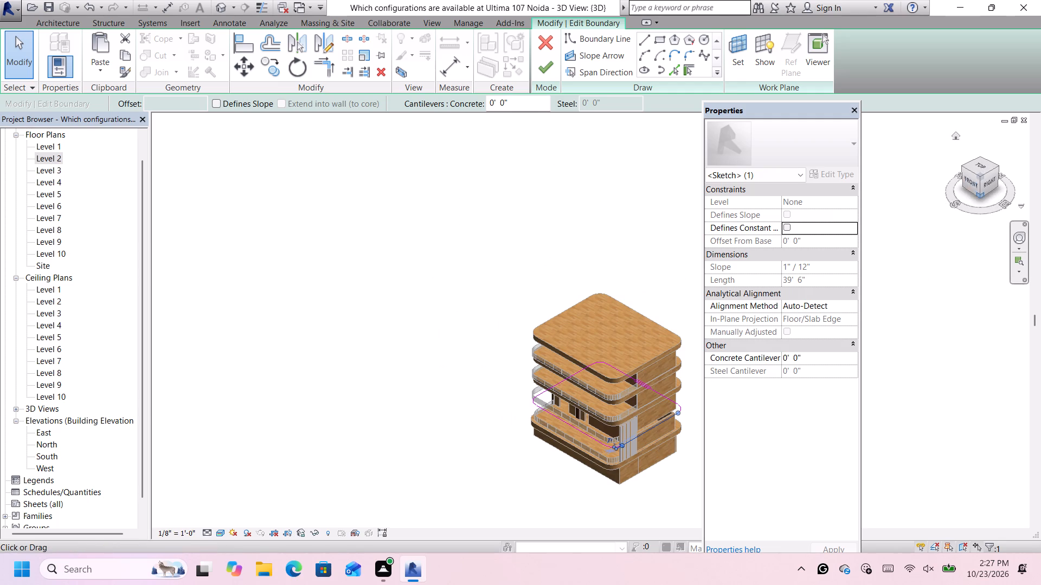
click(974, 186)
scroll(651, 363, down, 4)
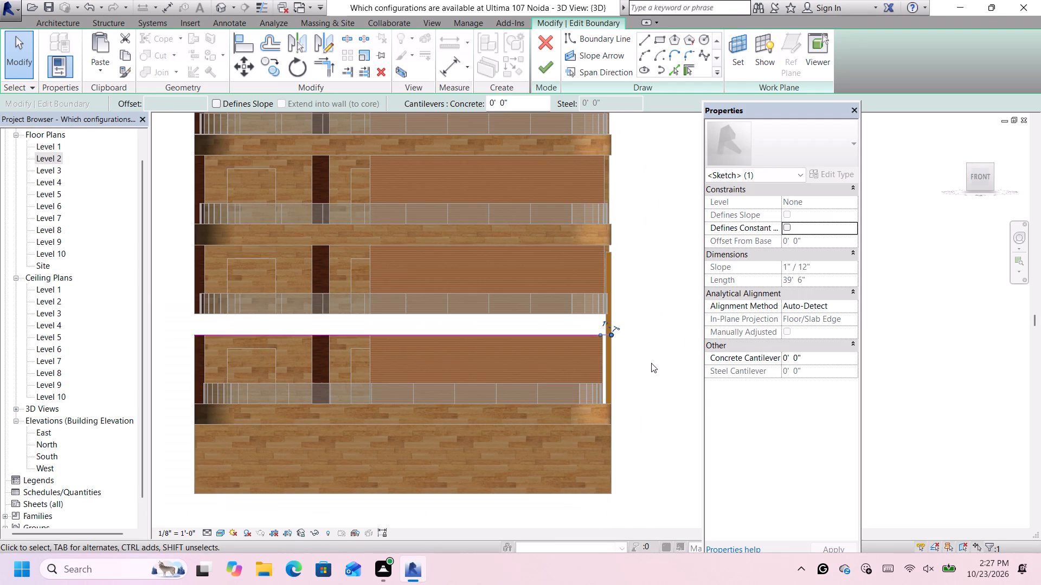
key(Left)
key(Left)
key(Left)
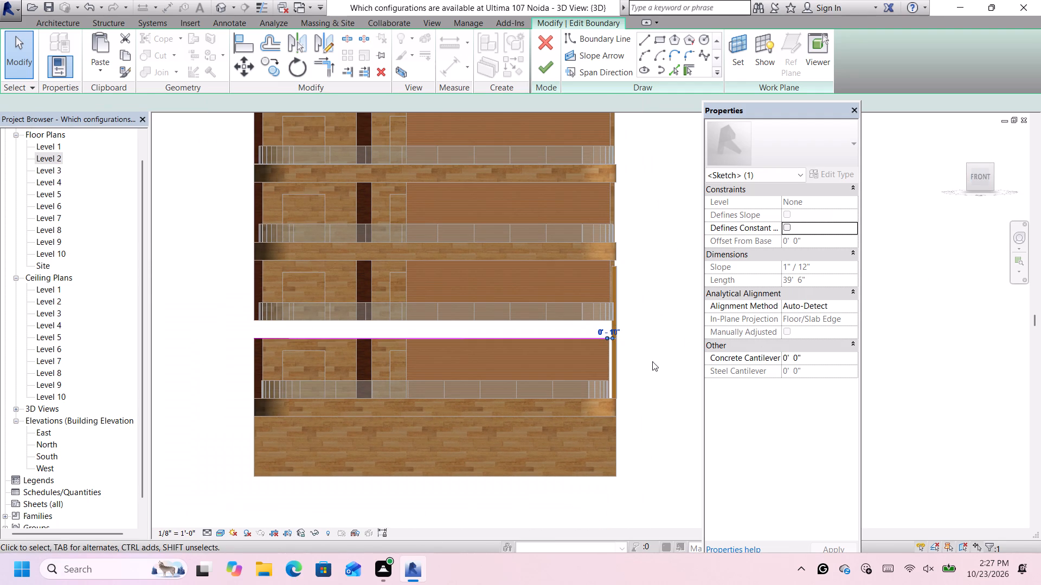
scroll(601, 339, up, 3)
click(639, 318)
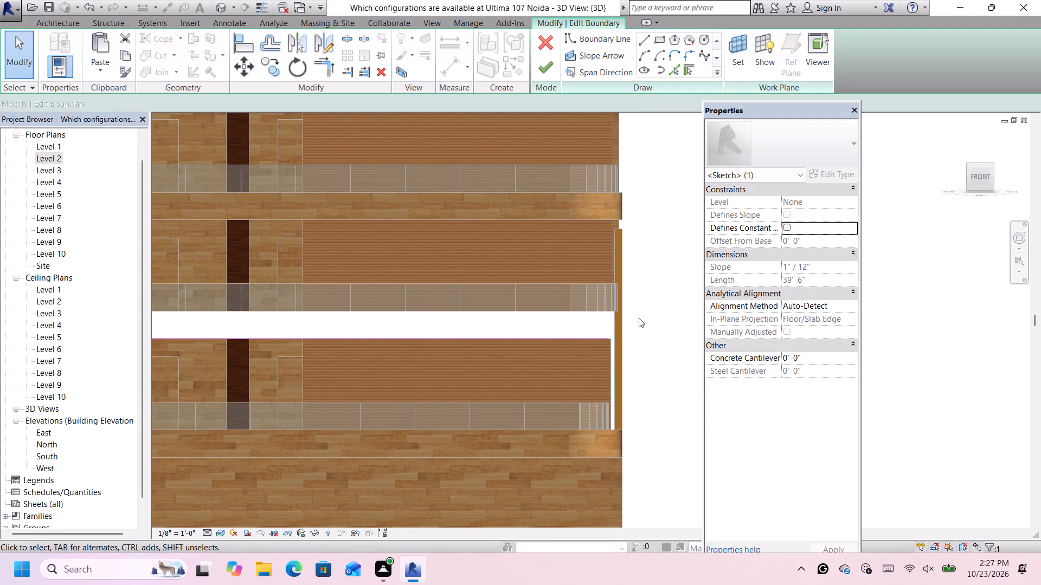
scroll(639, 318, down, 1)
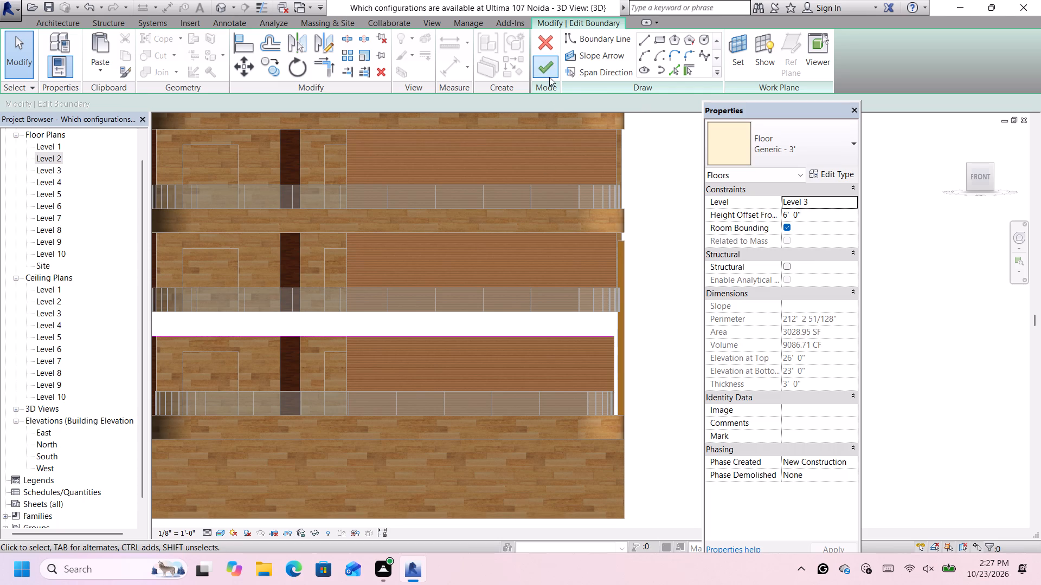
click(548, 75)
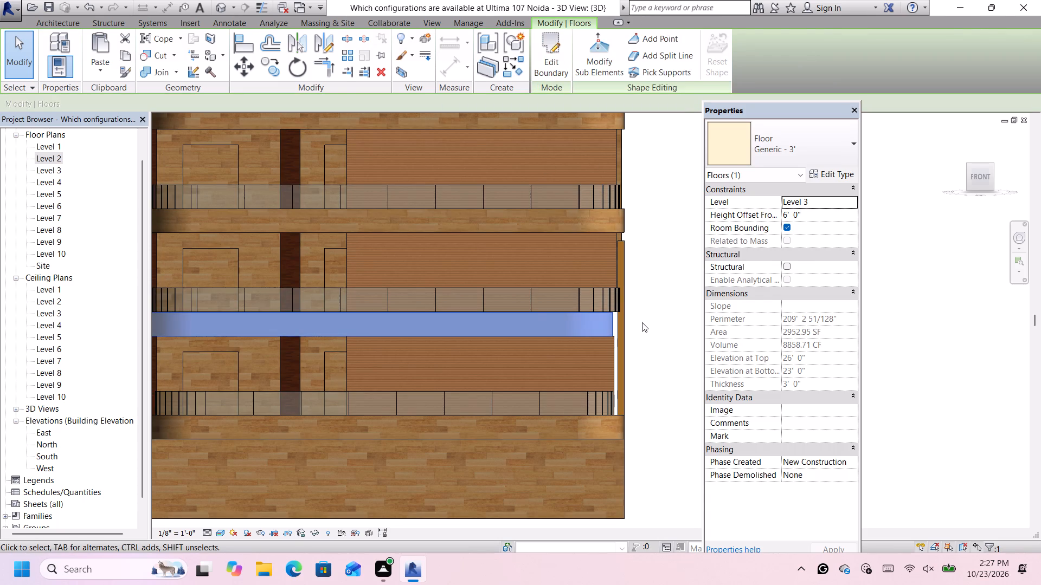
click(642, 322)
Open the Softwood, Lumber material of the 6 x 10 timber column type for editing, together with the appearance asset library.
scroll(640, 318, down, 4)
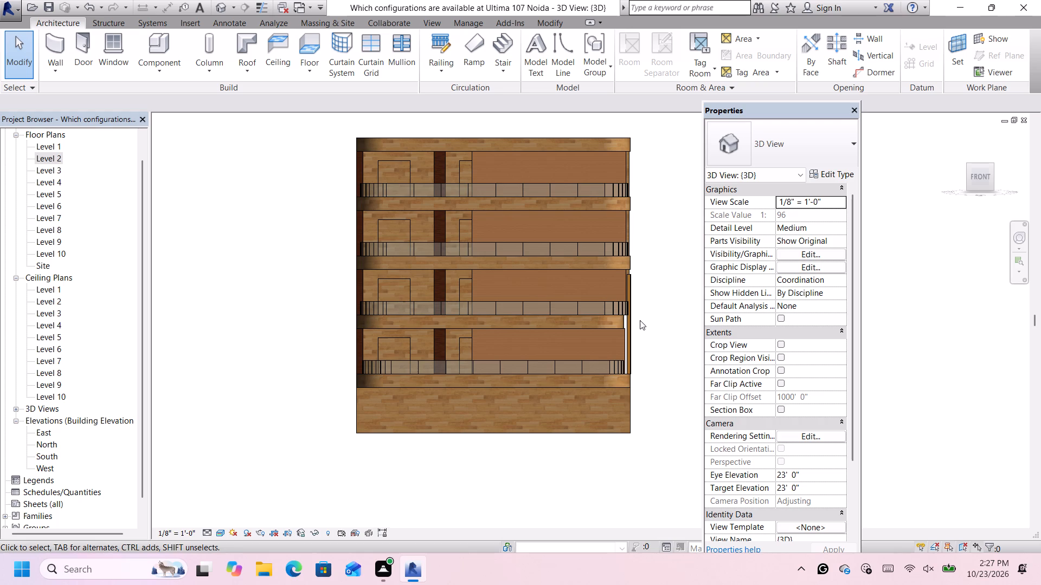
scroll(637, 327, up, 1)
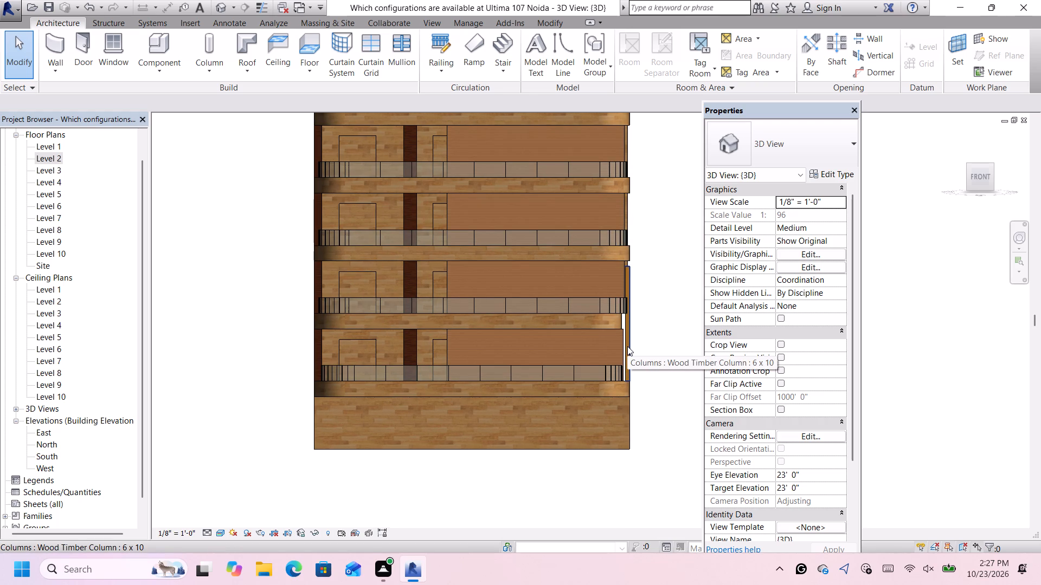
scroll(627, 346, up, 10)
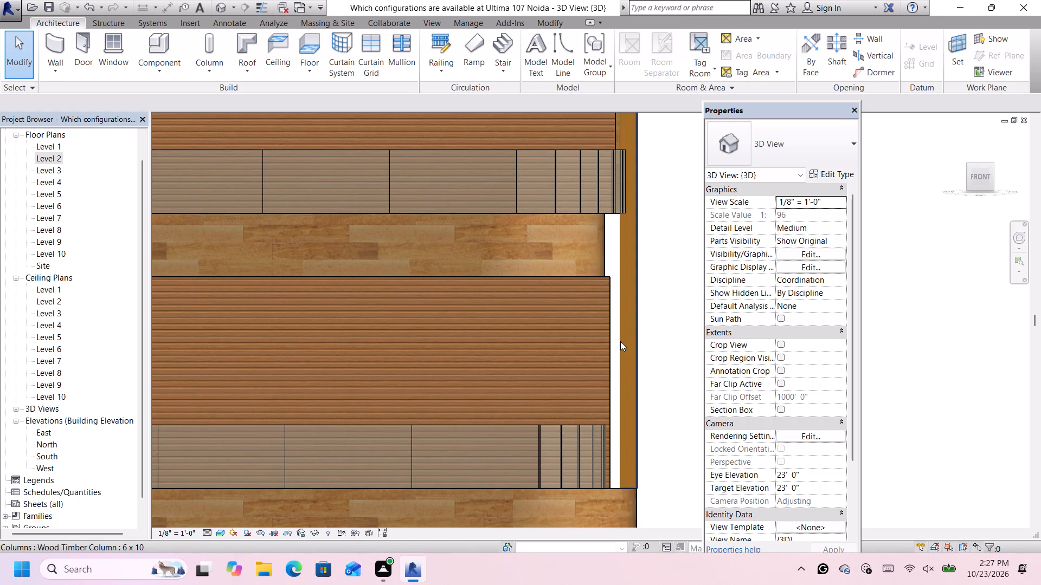
click(620, 341)
scroll(623, 347, down, 7)
click(837, 174)
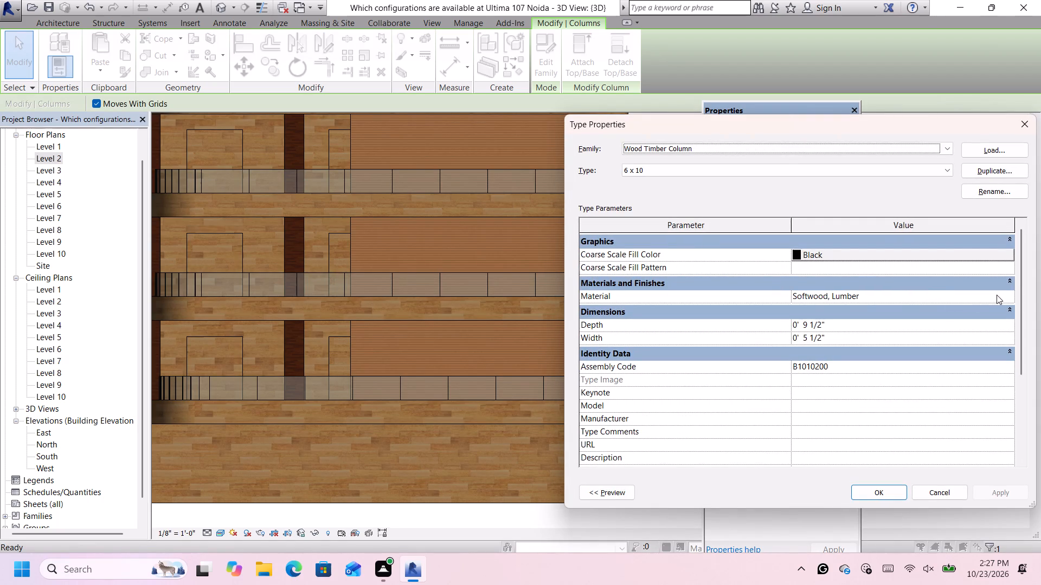
click(1007, 295)
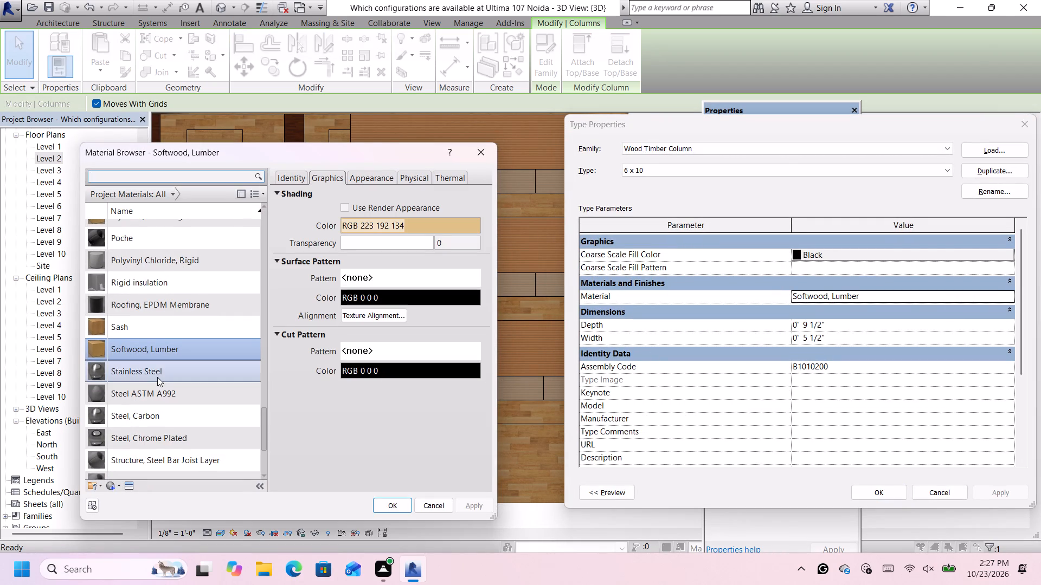
click(126, 485)
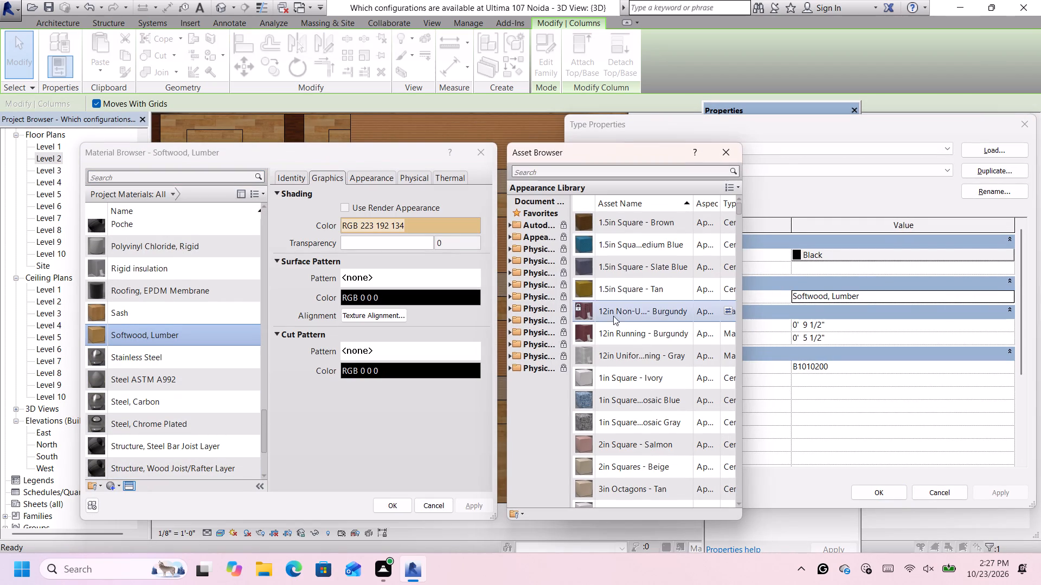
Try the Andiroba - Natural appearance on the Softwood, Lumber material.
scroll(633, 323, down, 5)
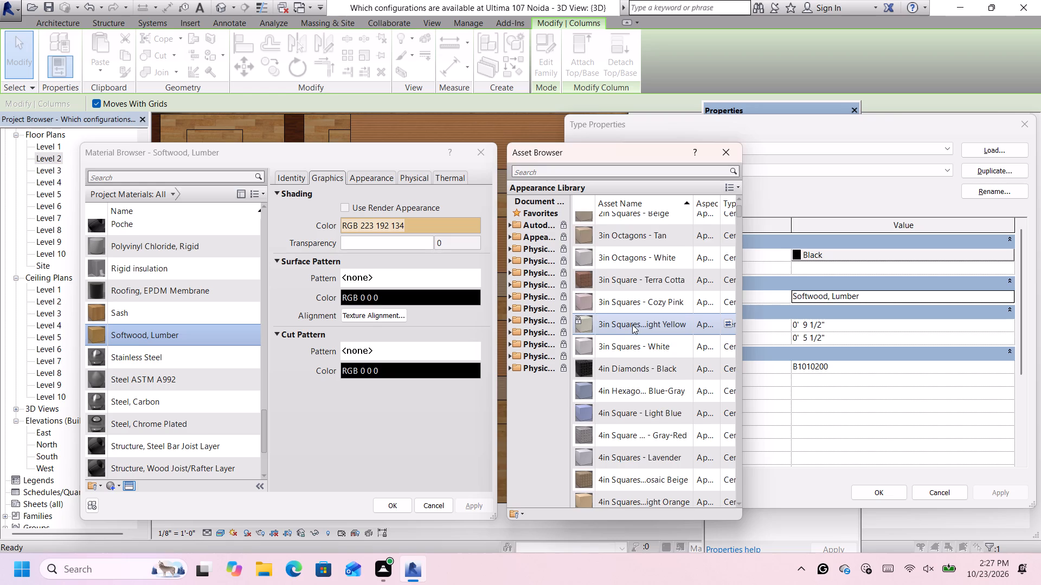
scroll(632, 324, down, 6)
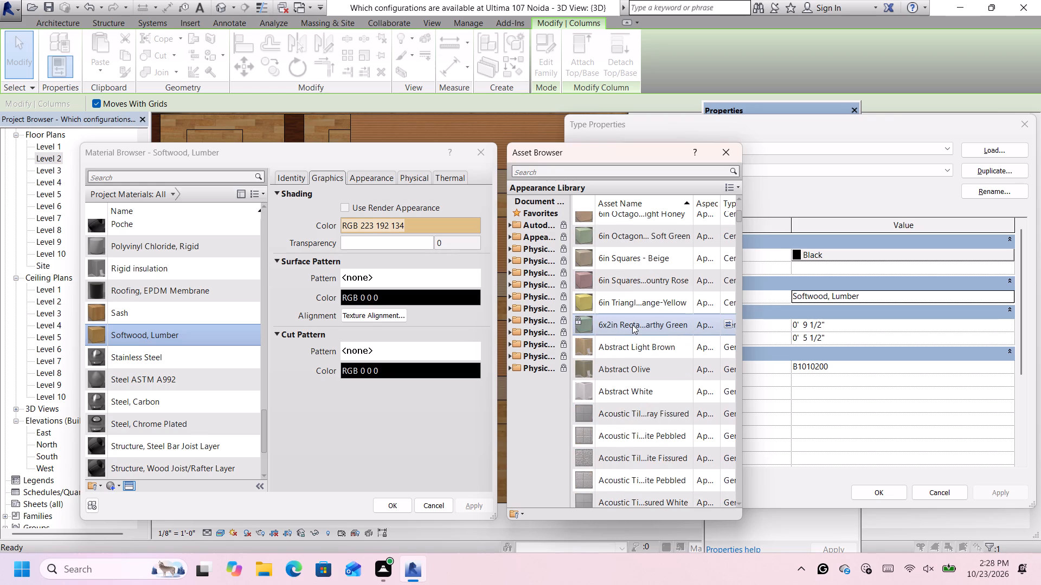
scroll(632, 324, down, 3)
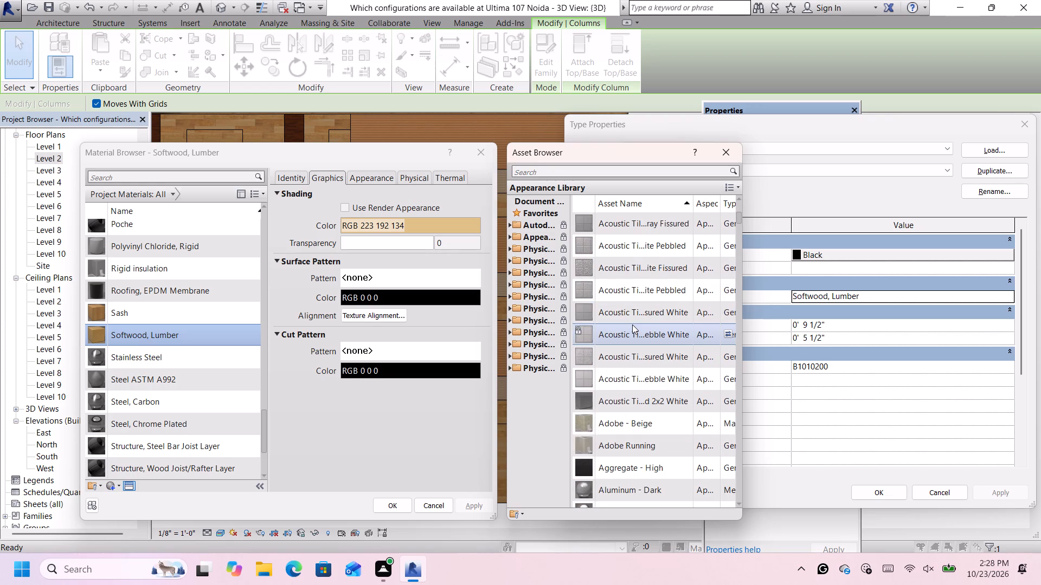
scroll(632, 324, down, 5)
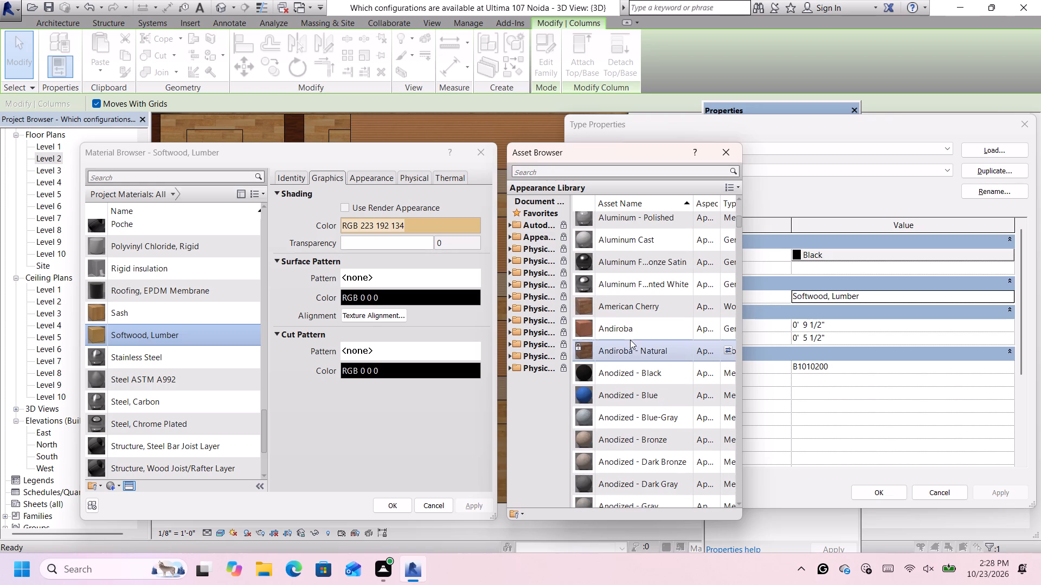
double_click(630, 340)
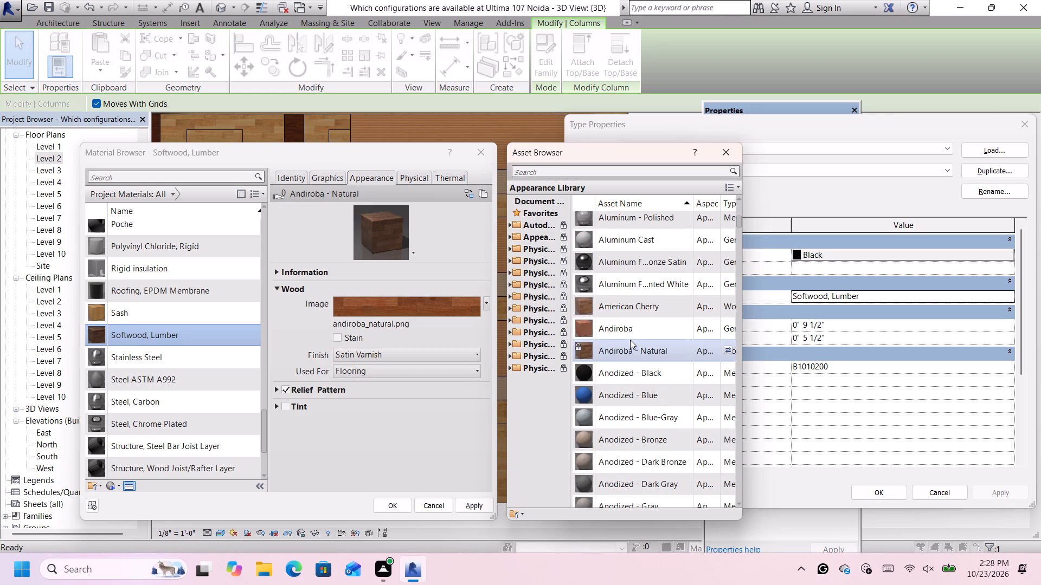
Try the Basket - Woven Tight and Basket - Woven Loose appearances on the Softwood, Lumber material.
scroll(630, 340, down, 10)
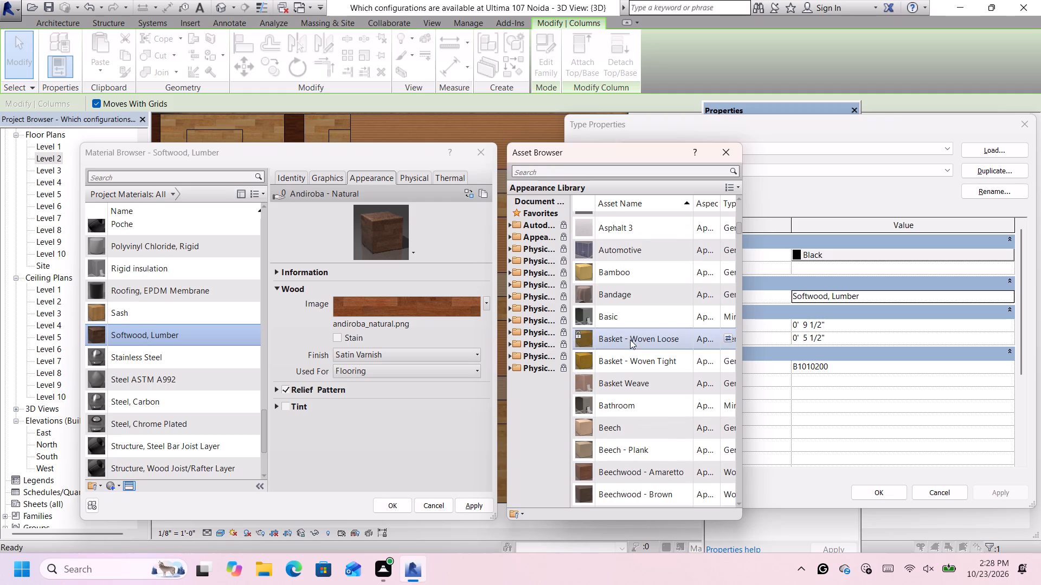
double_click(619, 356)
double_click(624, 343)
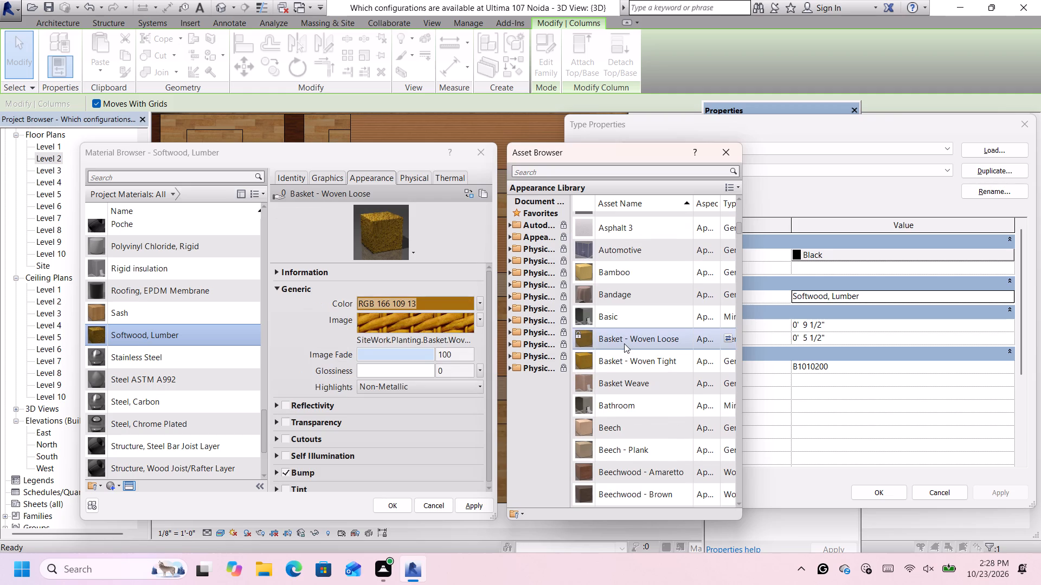
Replace the appearance of the Softwood, Lumber material with Beechwood - Wild Berries.
scroll(624, 343, down, 10)
scroll(624, 344, up, 2)
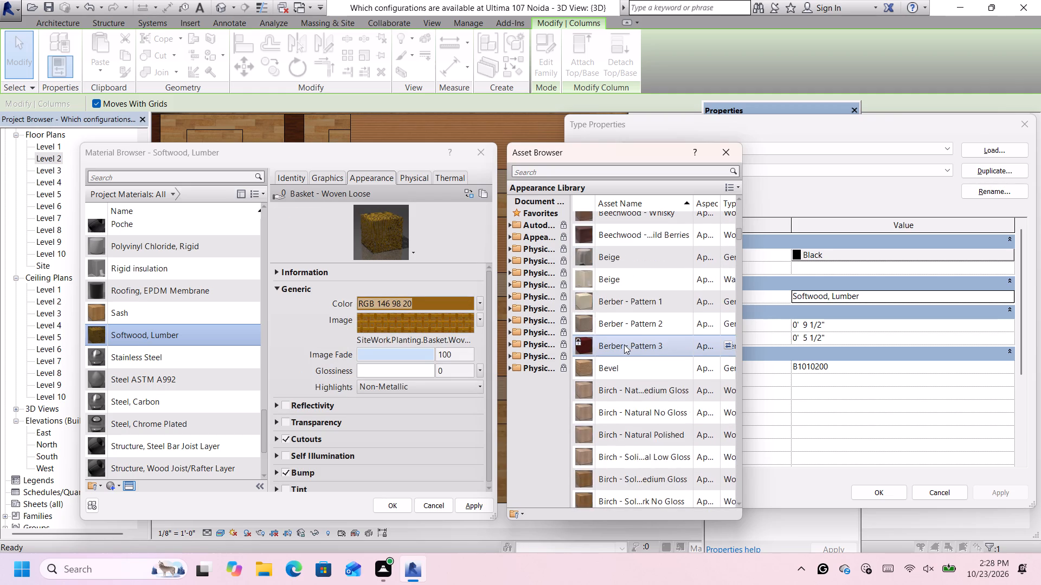
double_click(638, 304)
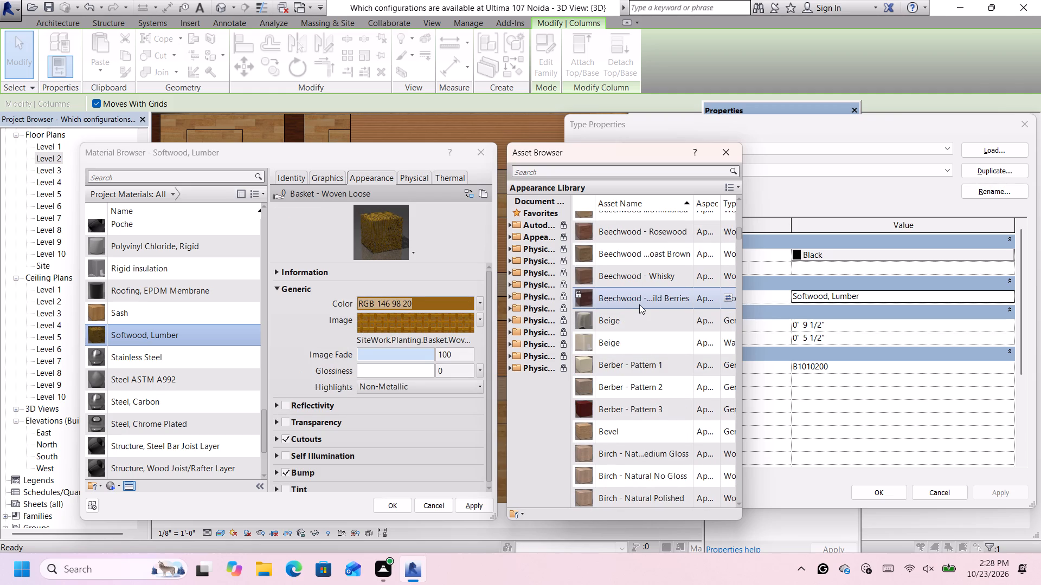
double_click(637, 301)
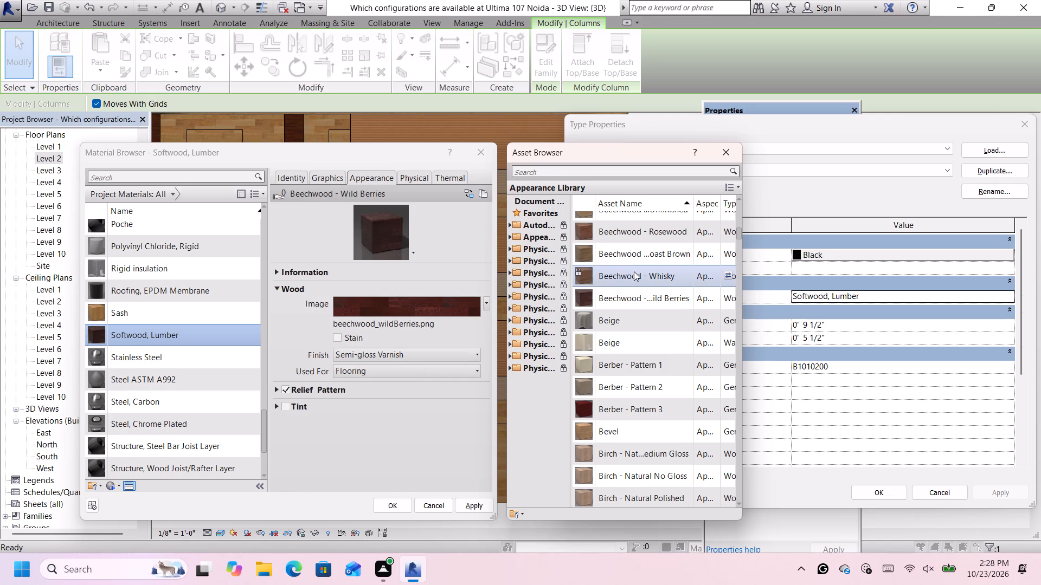
Replace the appearance of the Softwood, Lumber material with Beechwood - Whisky and apply it to the 6 x 10 timber column type.
double_click(634, 271)
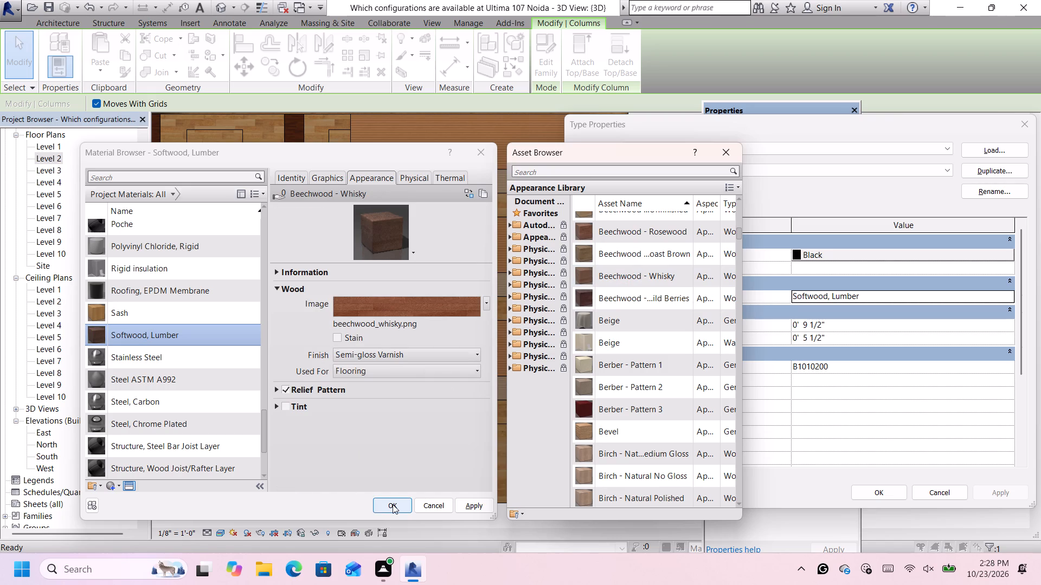
click(393, 504)
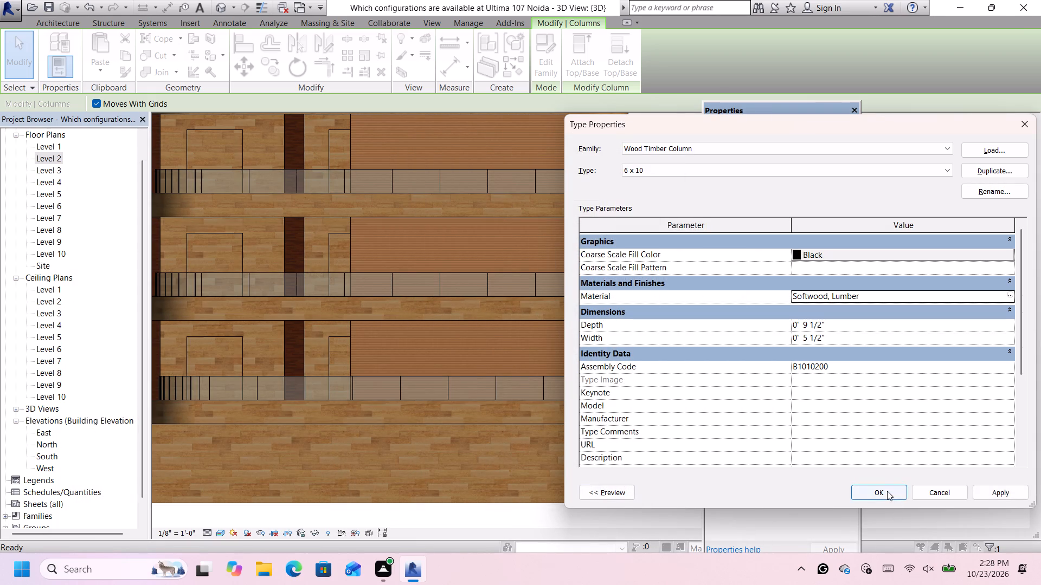
click(887, 491)
click(911, 417)
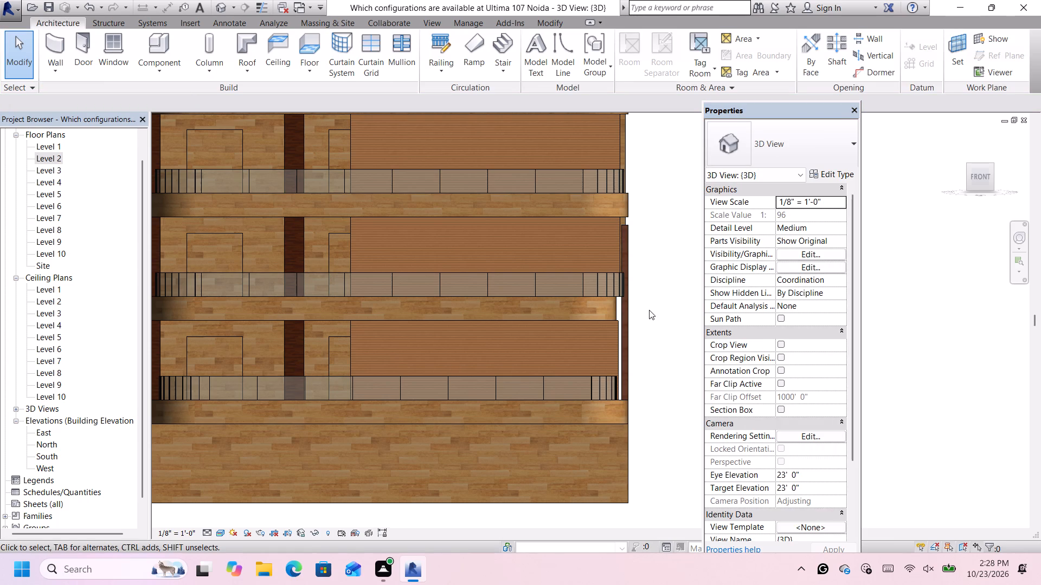
Examine the recoloured timber columns and the balcony slab edges in the front and right views of the building.
scroll(649, 307, up, 4)
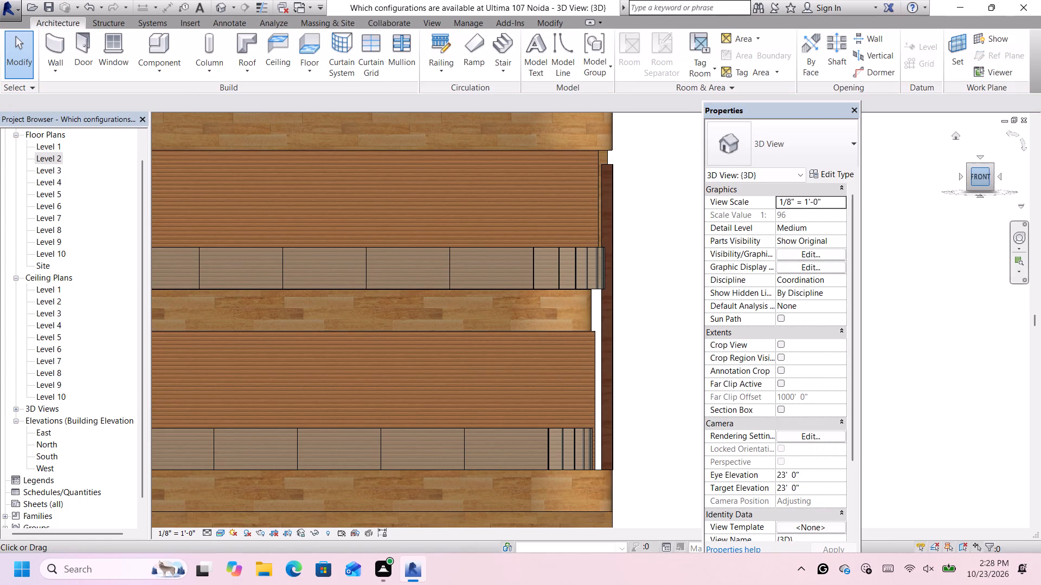
click(993, 175)
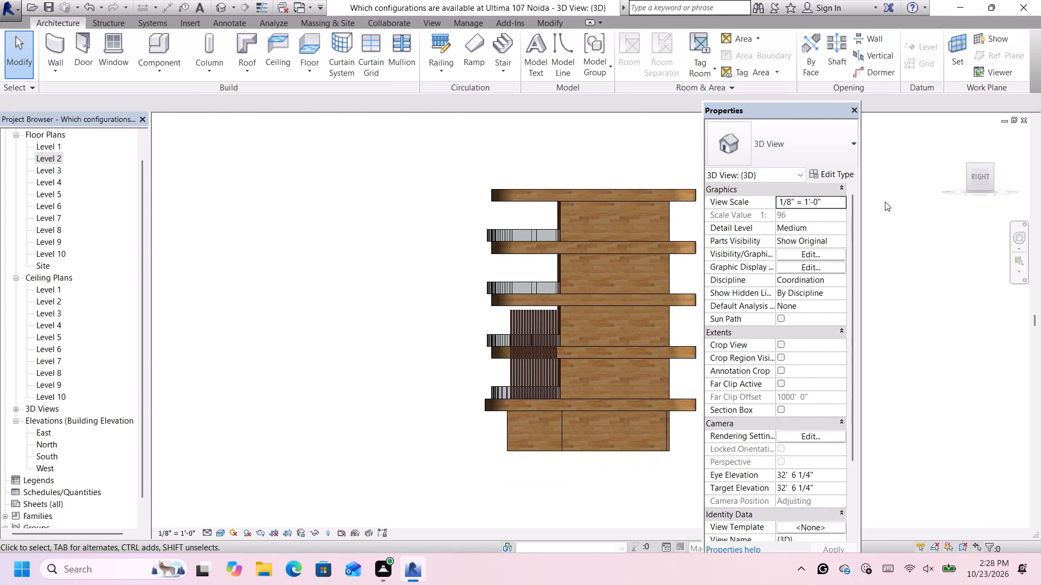
click(967, 178)
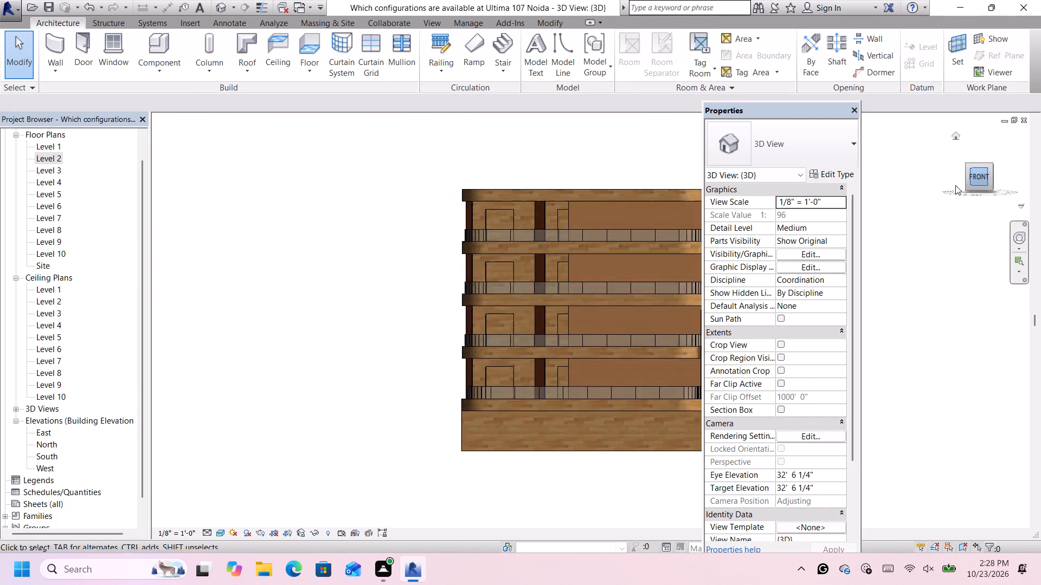
scroll(624, 287, down, 6)
scroll(683, 279, up, 5)
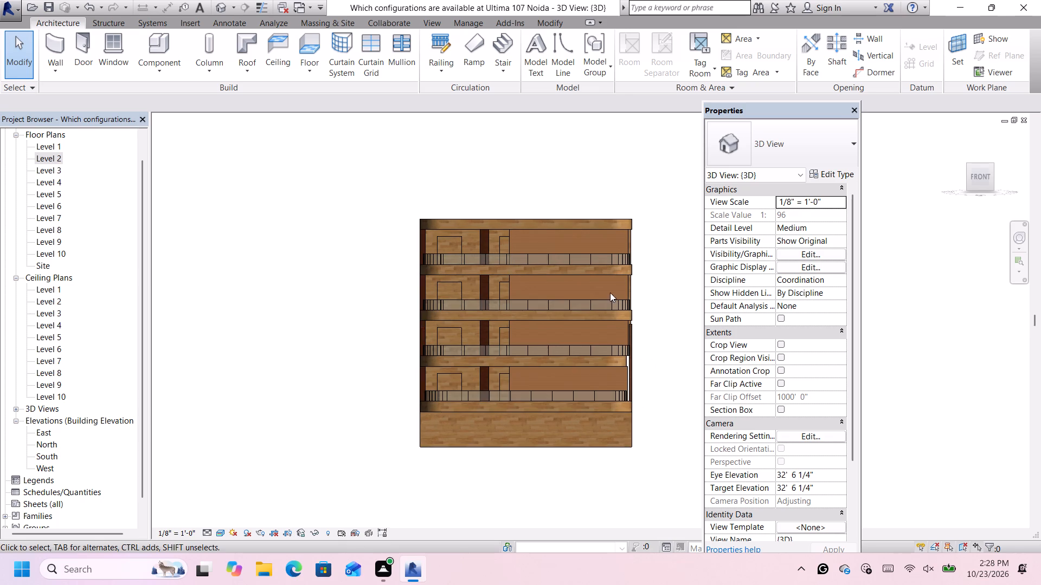
scroll(646, 411, up, 2)
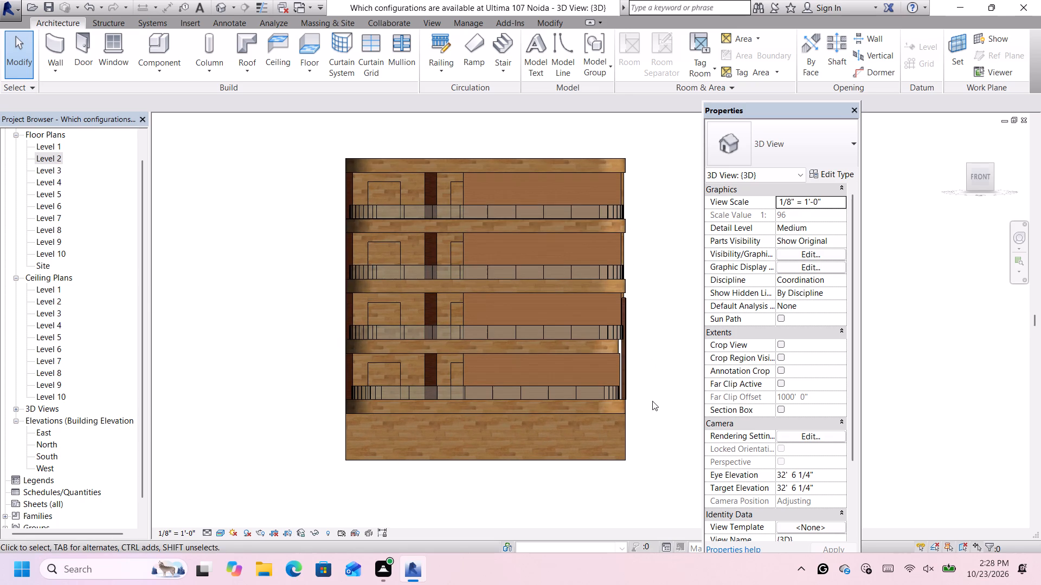
scroll(652, 400, up, 9)
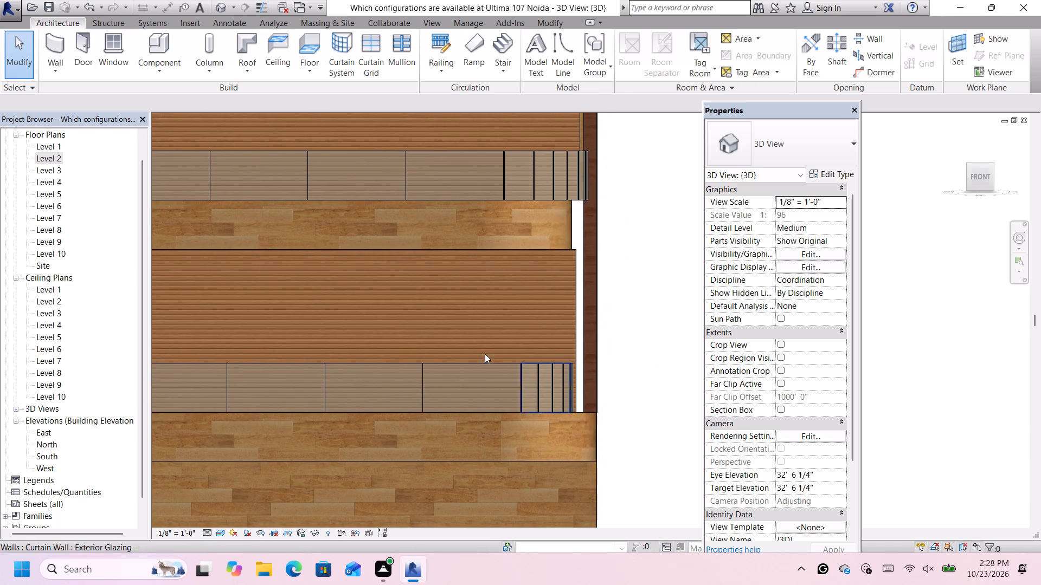
Open the Level 2 floor plan and set up an arc-shaped Generic - 6" wall for the rounded balcony corner beside the timber columns.
double_click(56, 156)
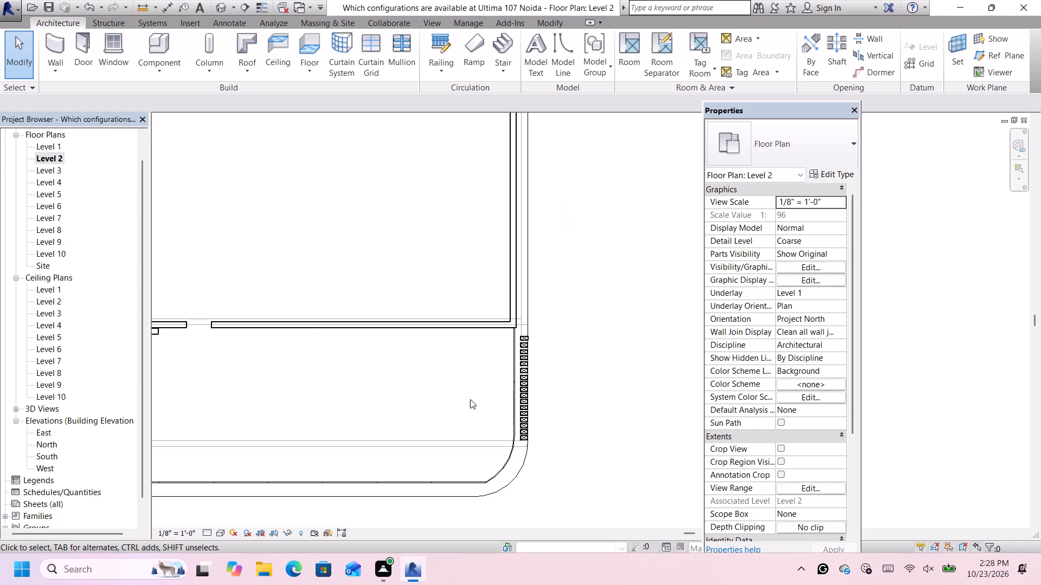
scroll(472, 400, down, 4)
scroll(515, 434, up, 5)
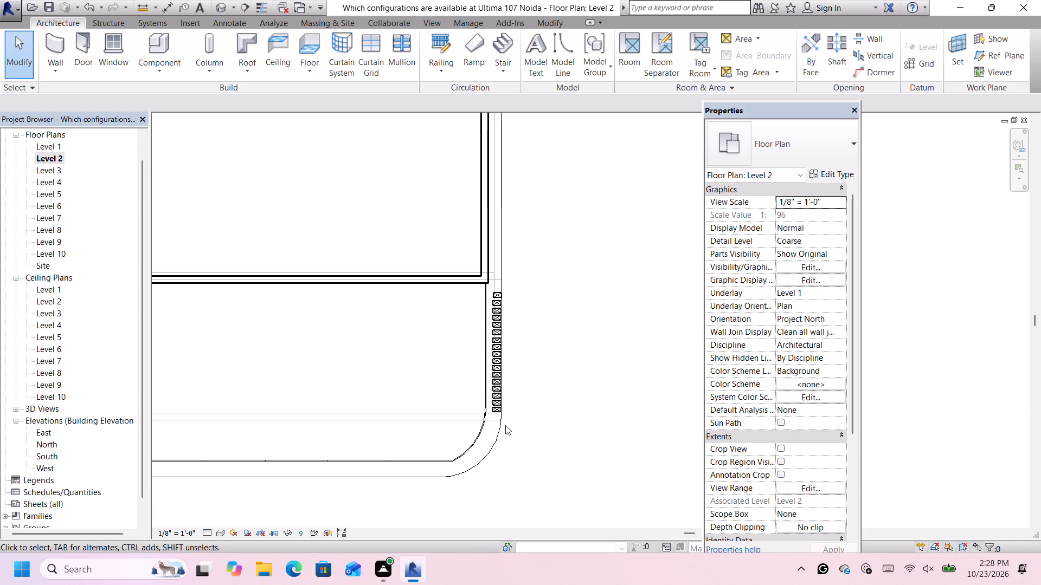
click(46, 43)
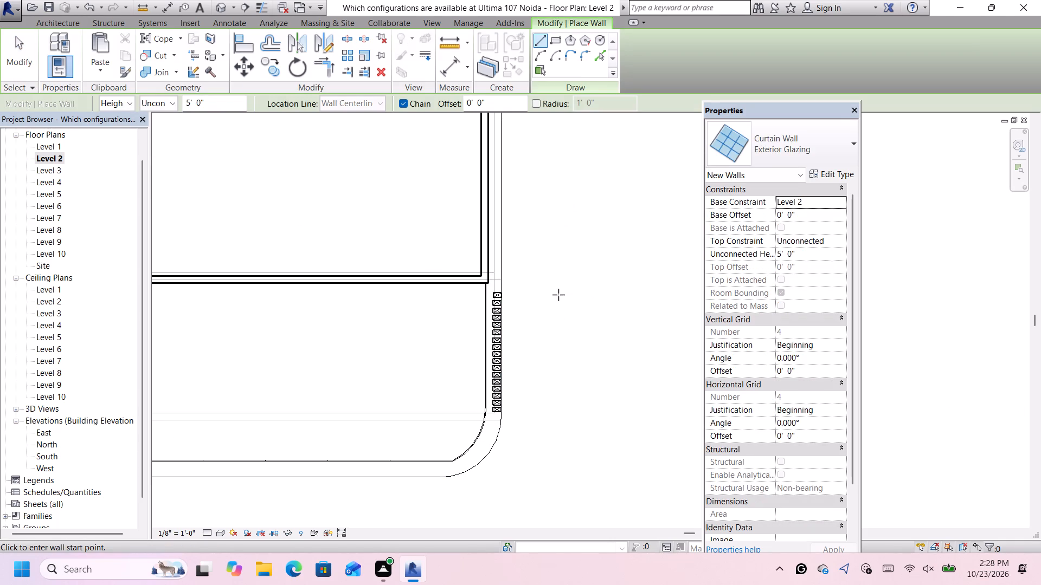
scroll(502, 441, up, 3)
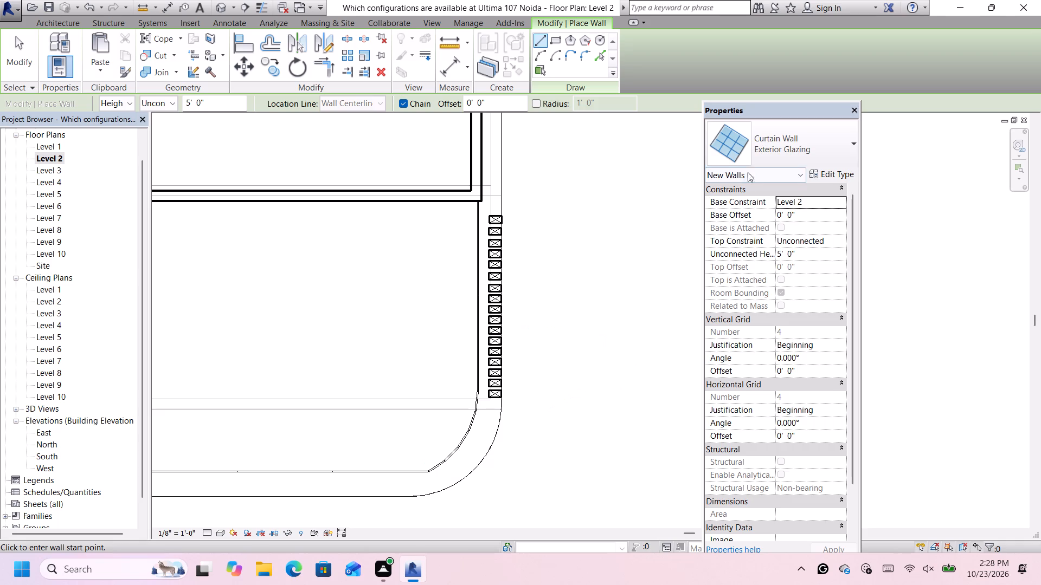
click(761, 154)
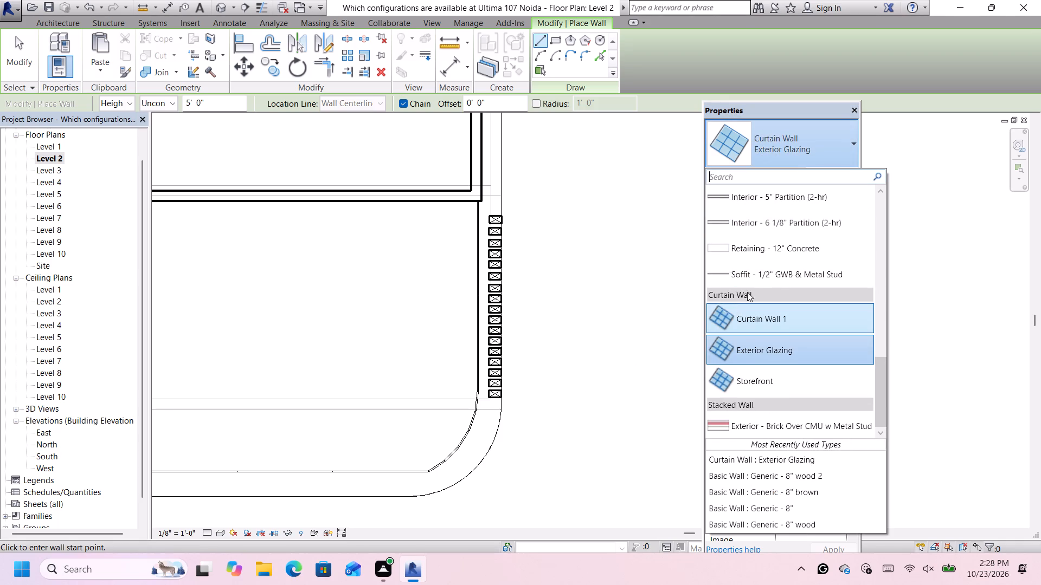
scroll(752, 282, up, 12)
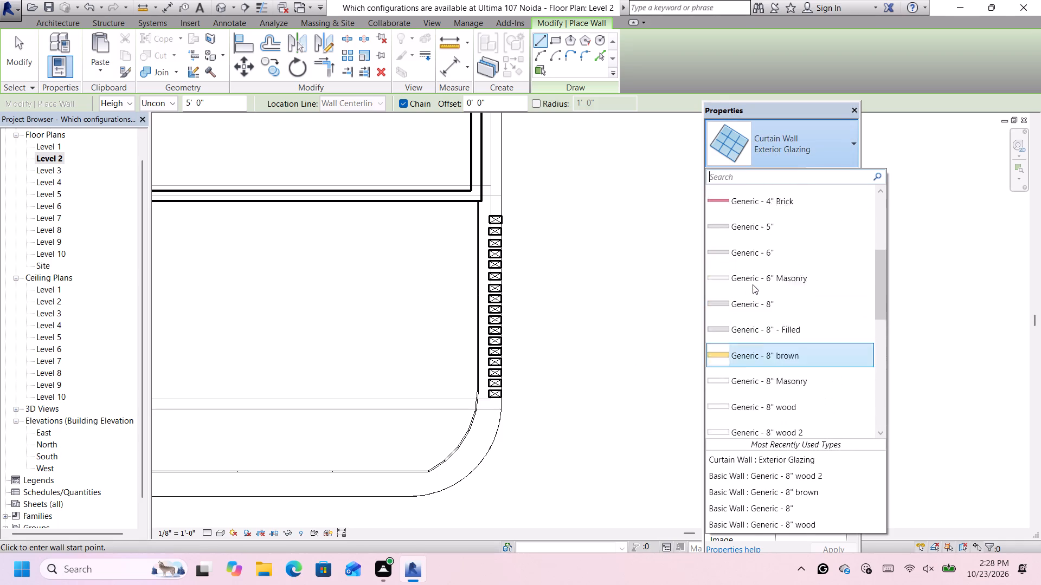
scroll(753, 284, down, 2)
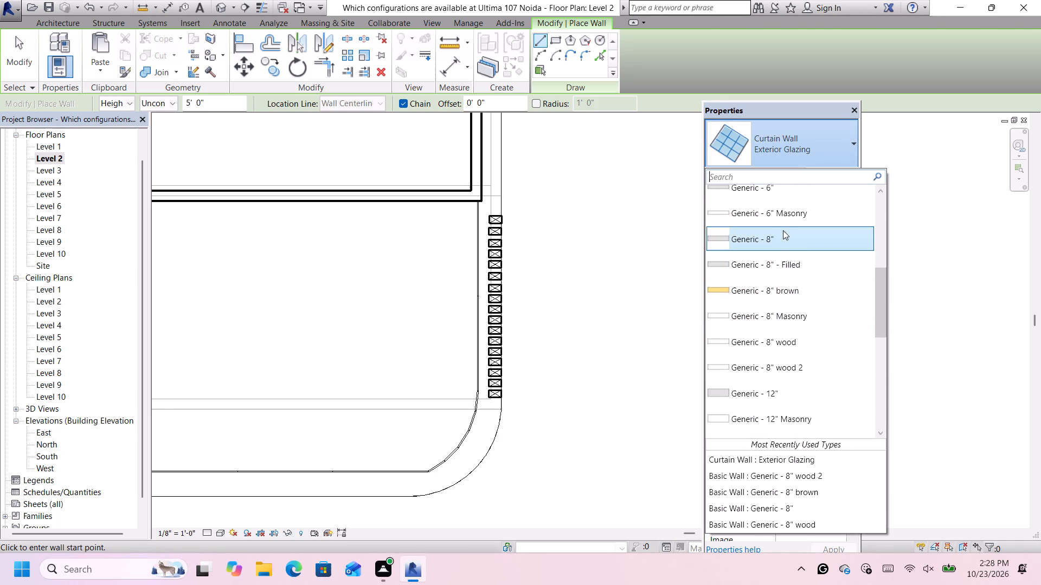
scroll(793, 226, up, 1)
click(791, 227)
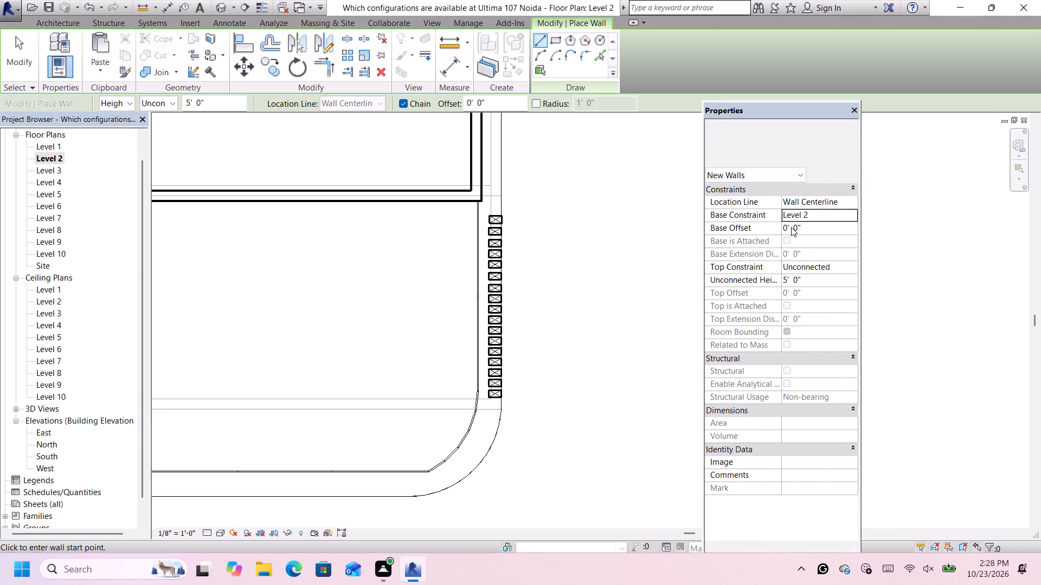
scroll(488, 420, up, 4)
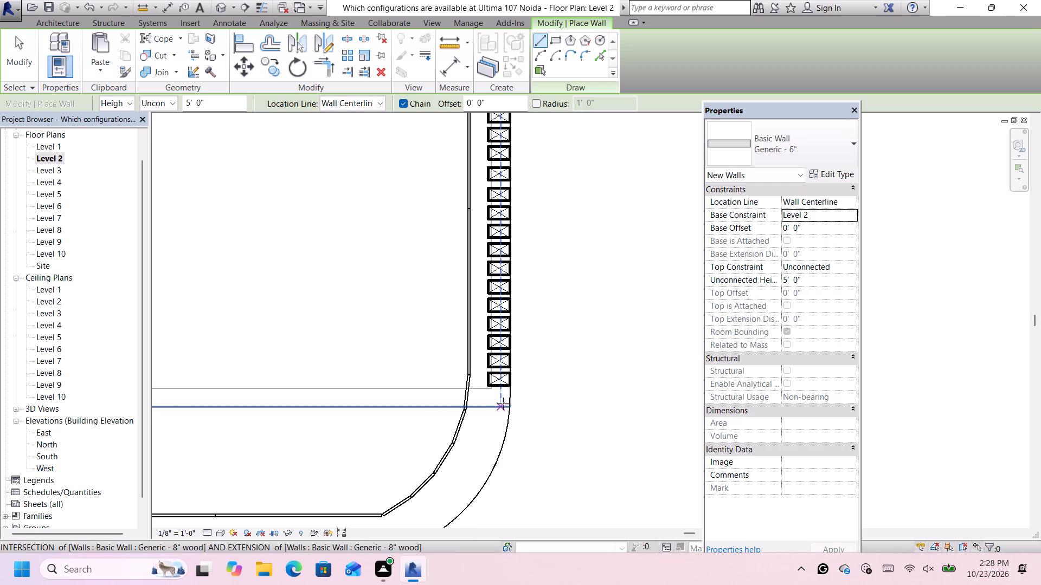
scroll(509, 404, up, 2)
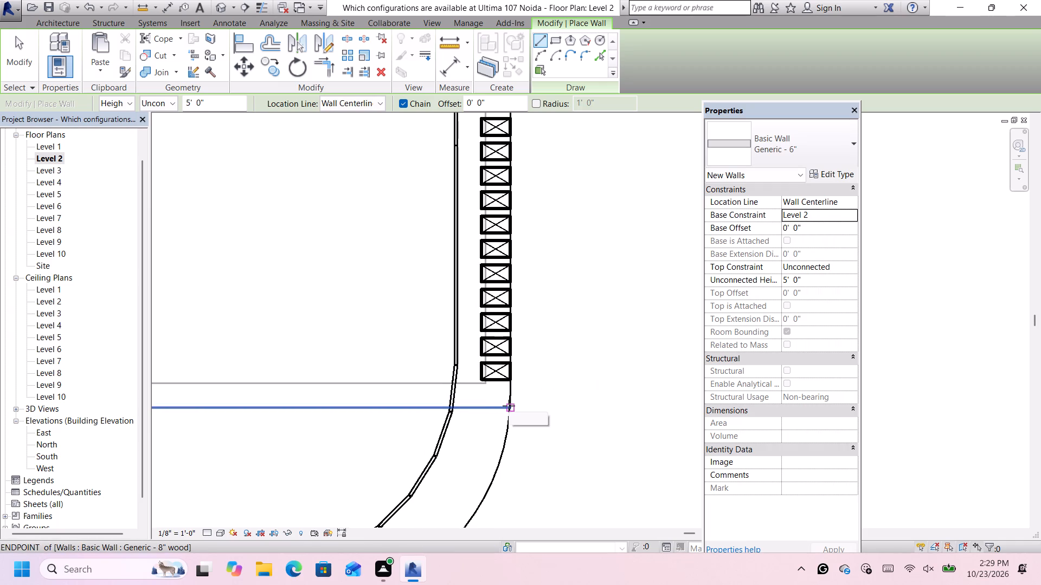
scroll(509, 406, down, 8)
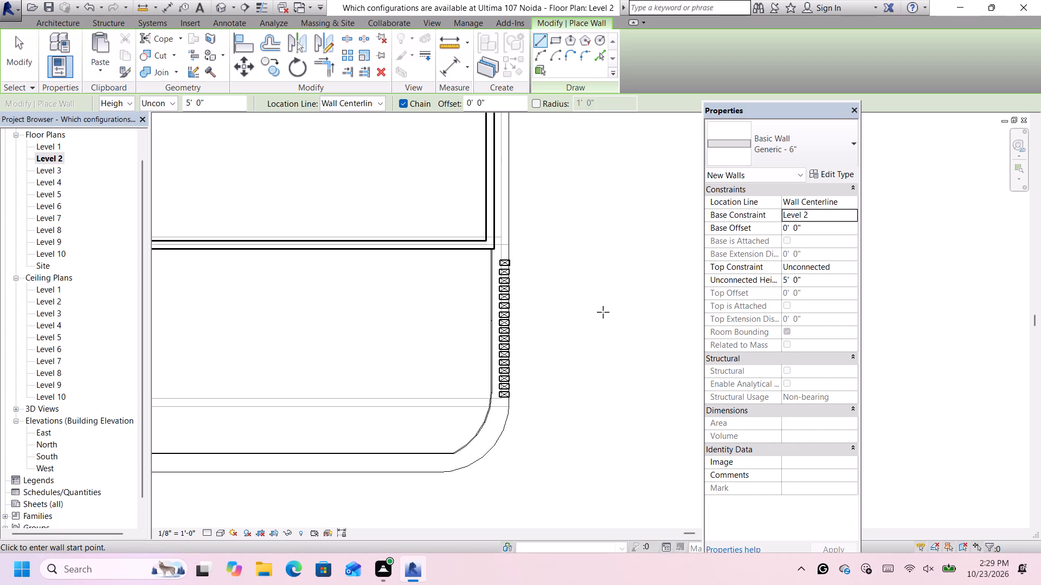
scroll(490, 439, up, 1)
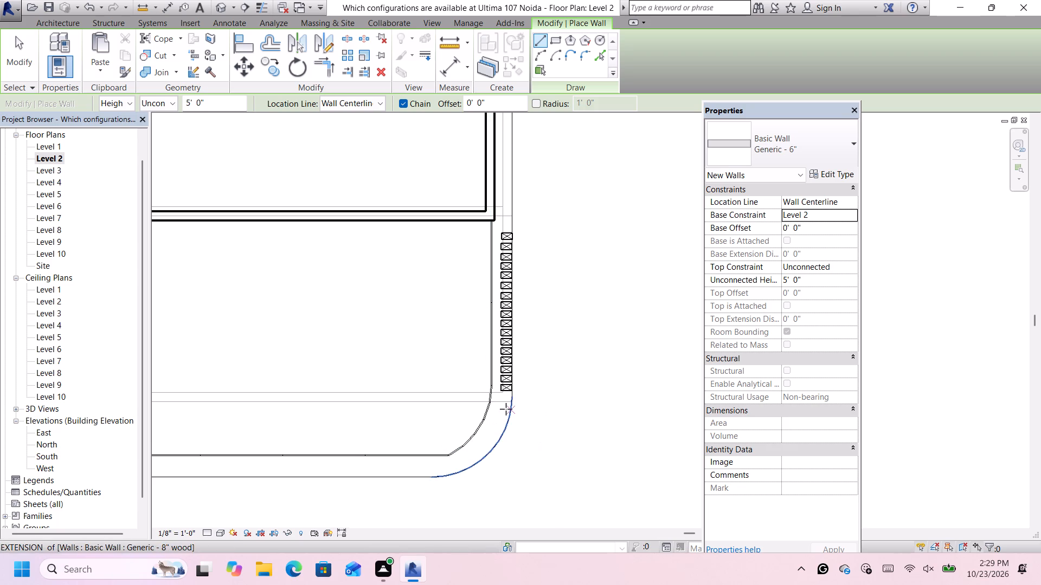
click(537, 55)
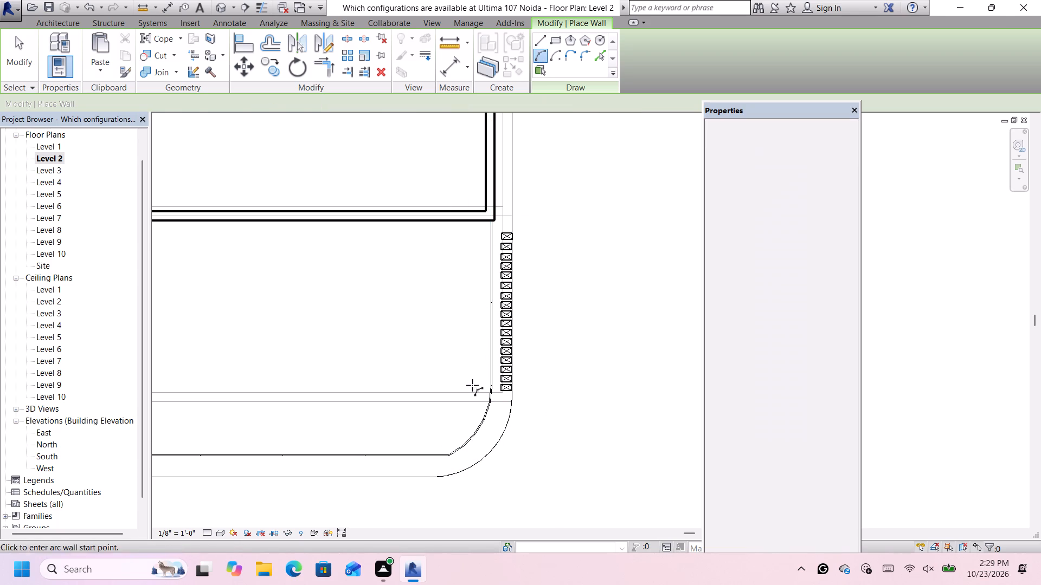
scroll(489, 406, up, 3)
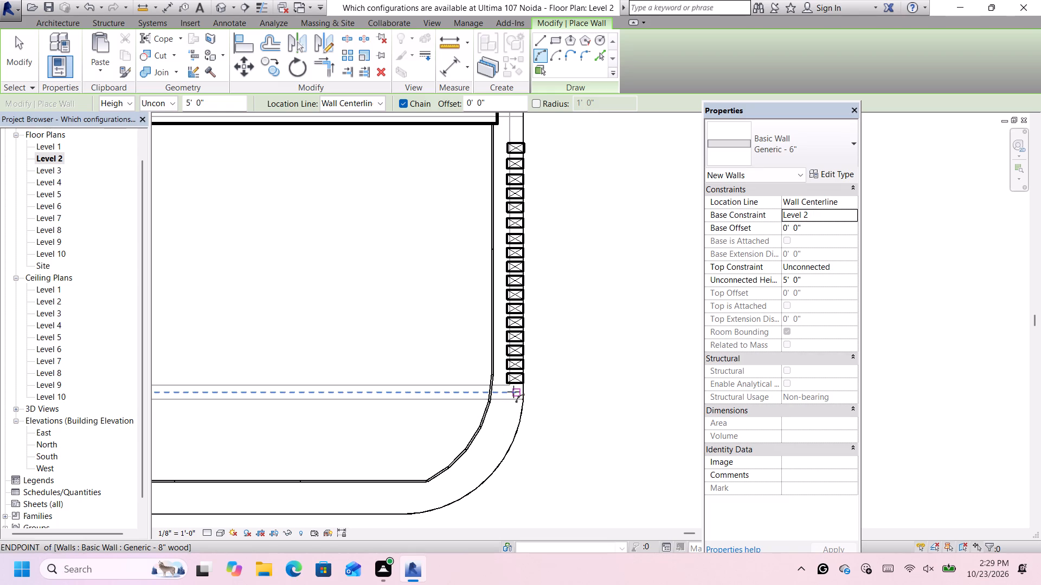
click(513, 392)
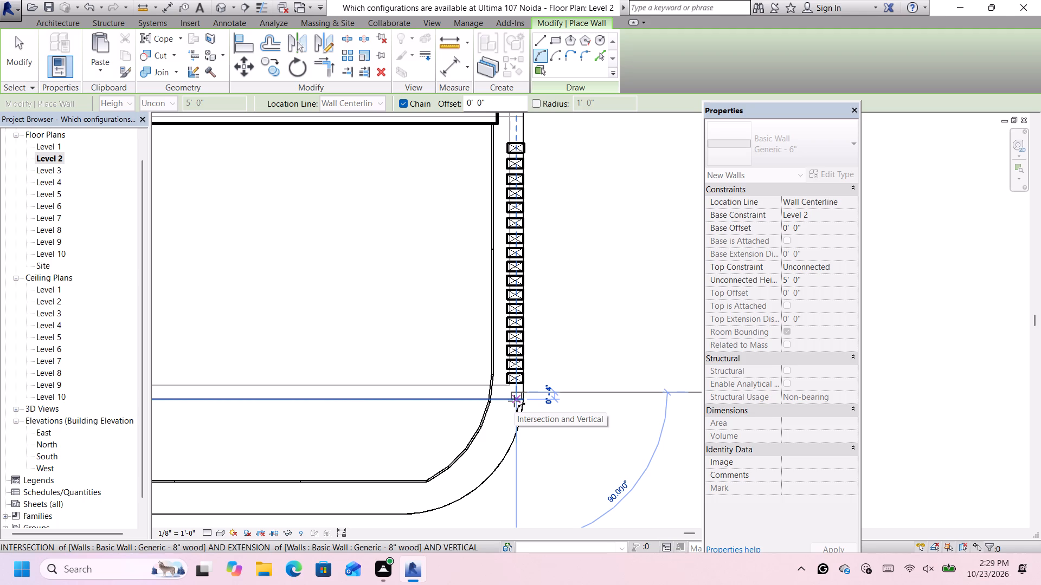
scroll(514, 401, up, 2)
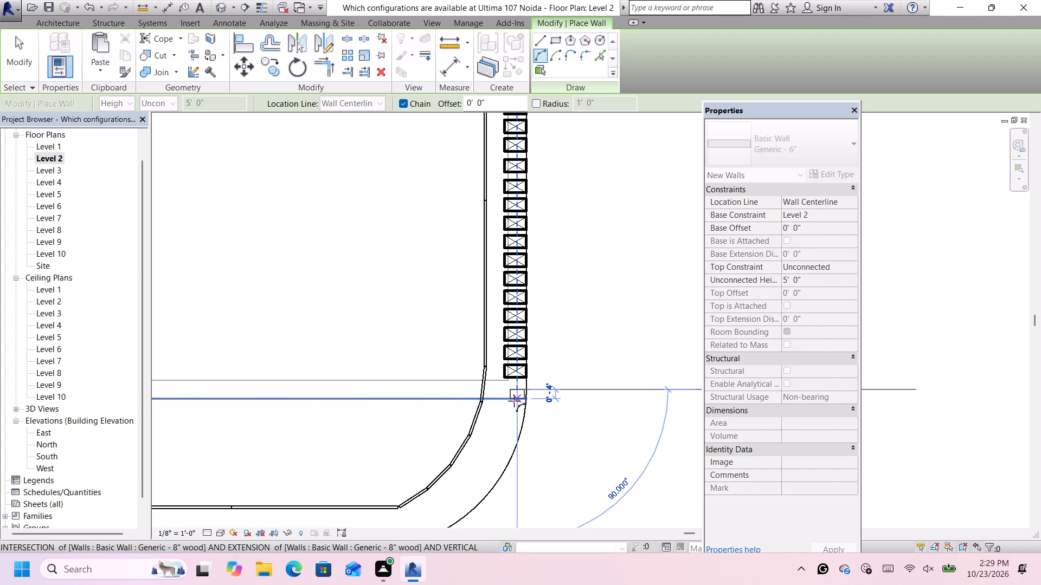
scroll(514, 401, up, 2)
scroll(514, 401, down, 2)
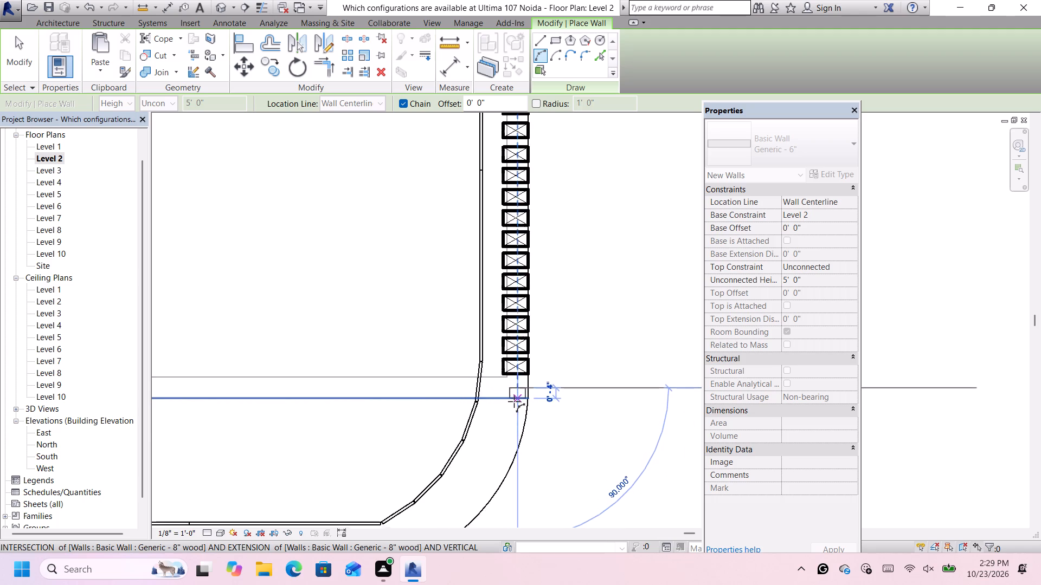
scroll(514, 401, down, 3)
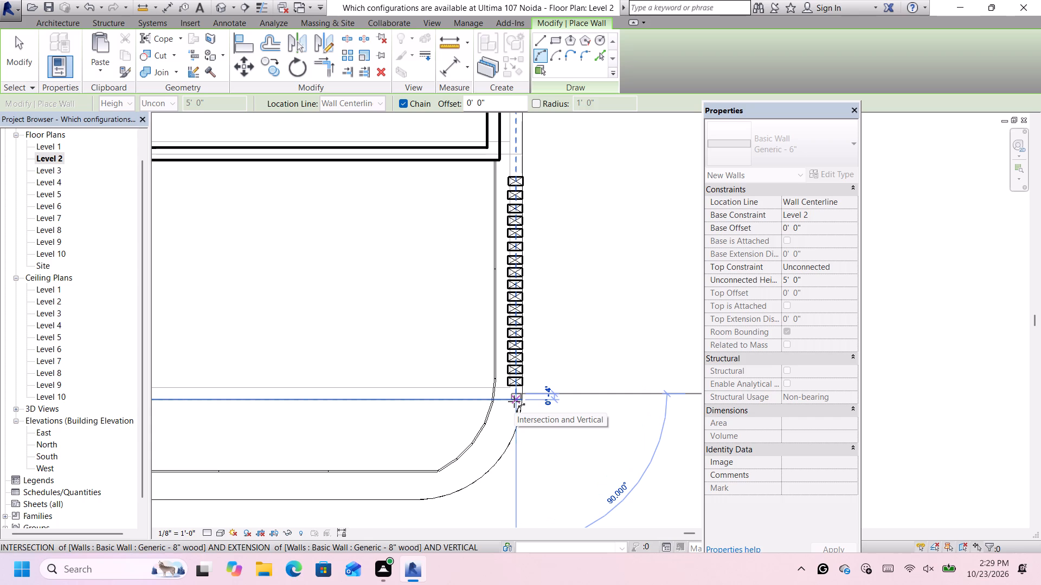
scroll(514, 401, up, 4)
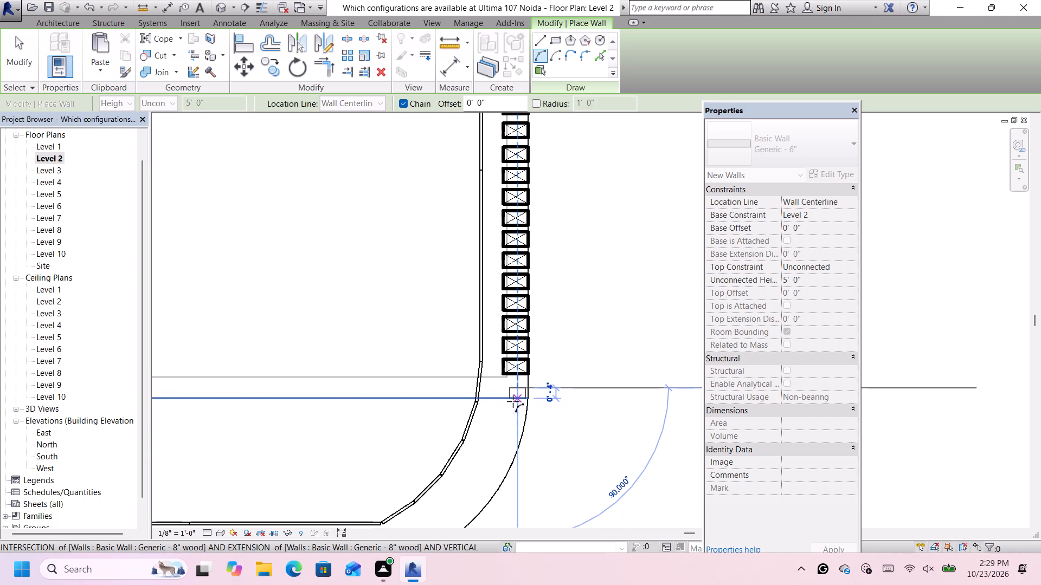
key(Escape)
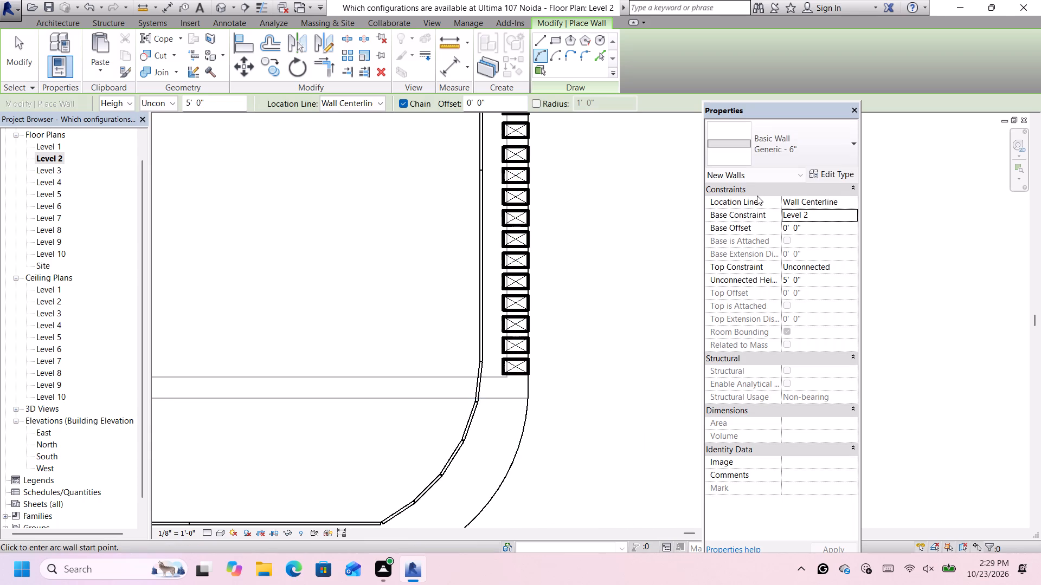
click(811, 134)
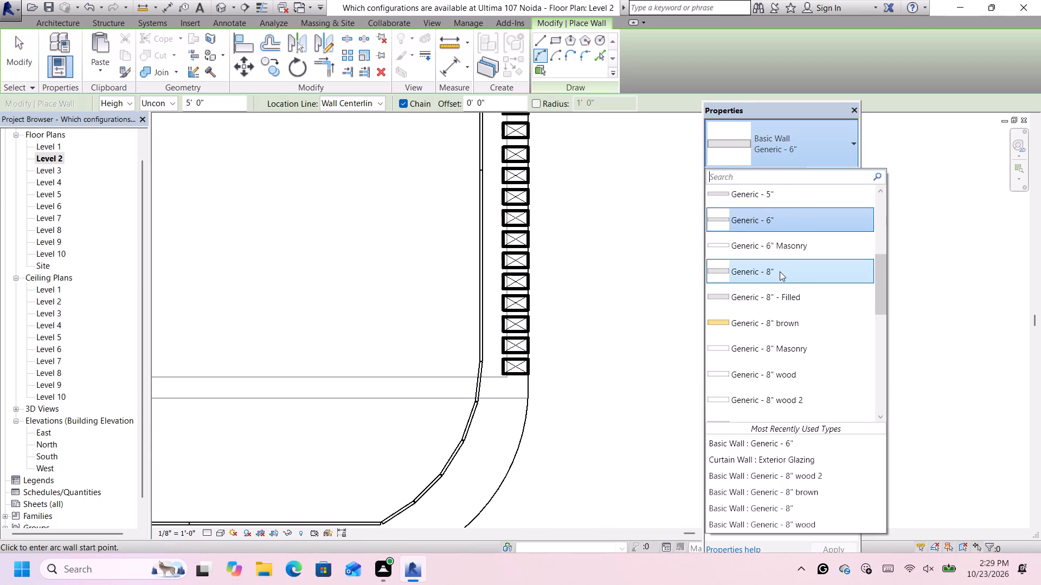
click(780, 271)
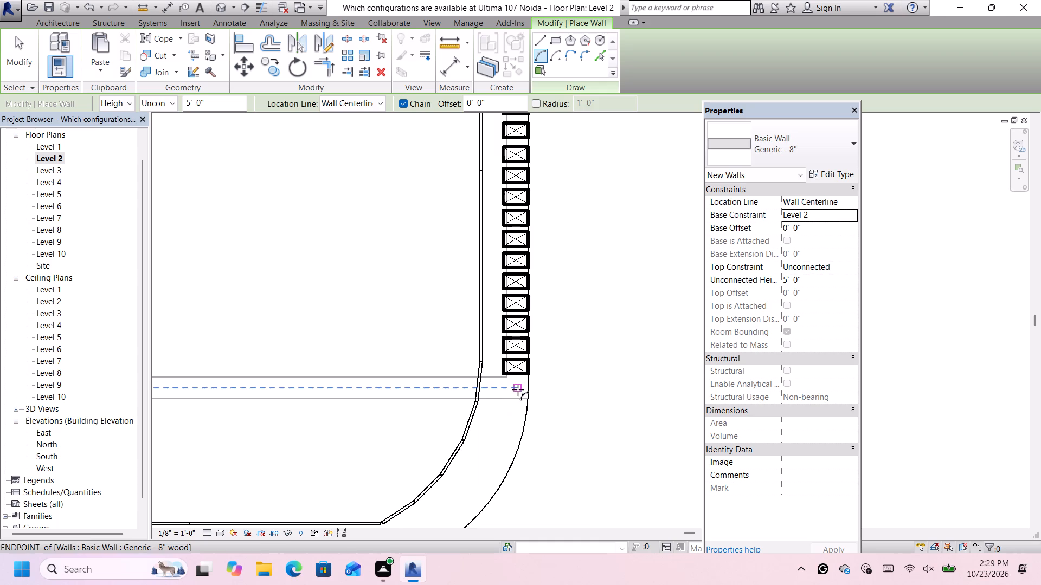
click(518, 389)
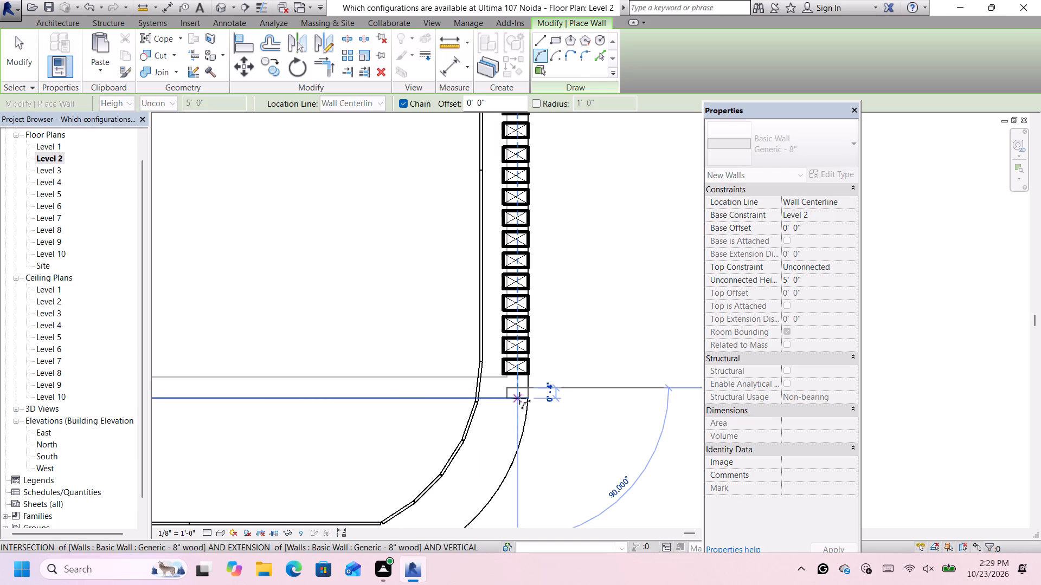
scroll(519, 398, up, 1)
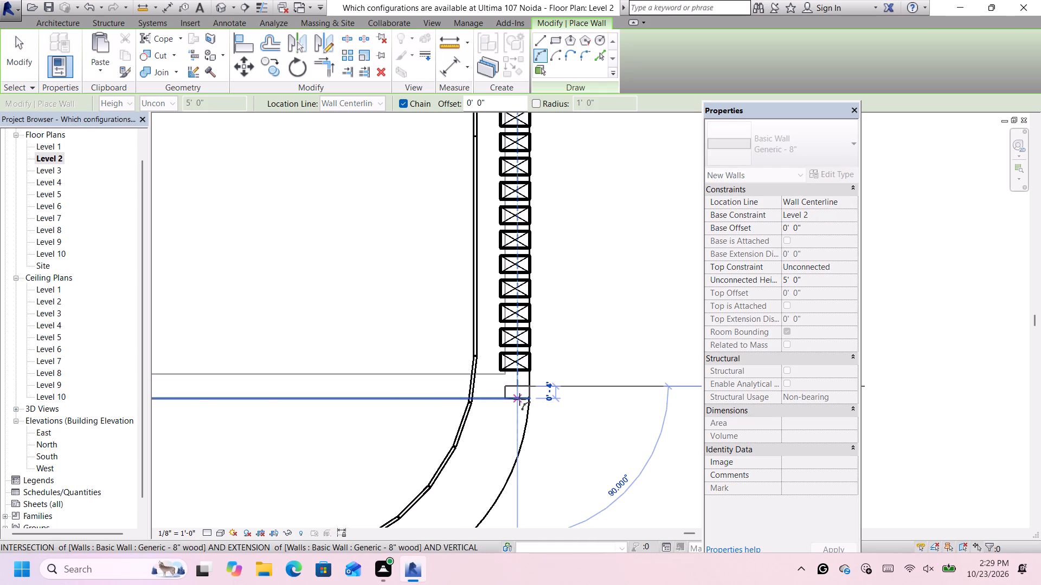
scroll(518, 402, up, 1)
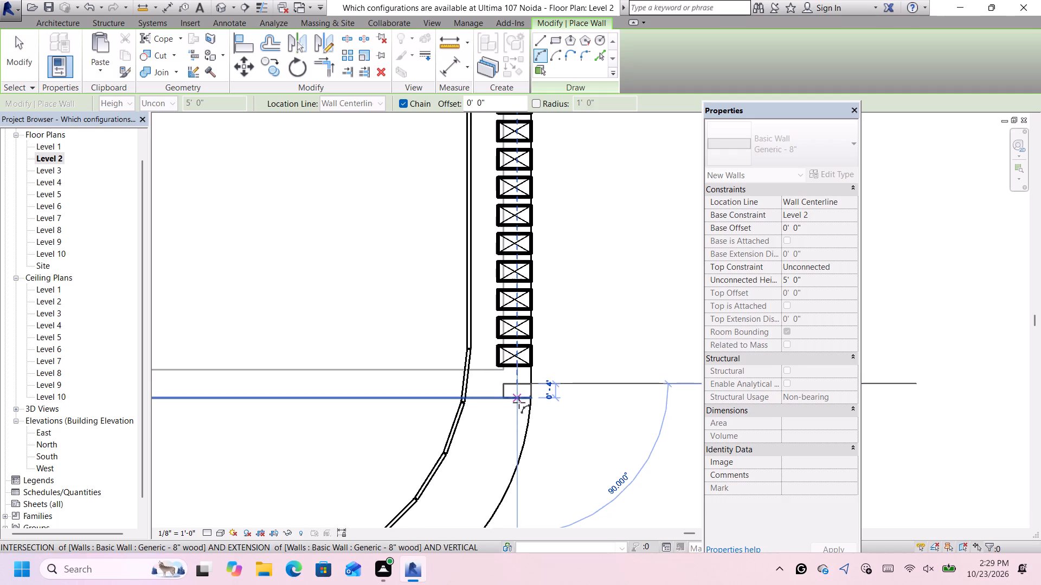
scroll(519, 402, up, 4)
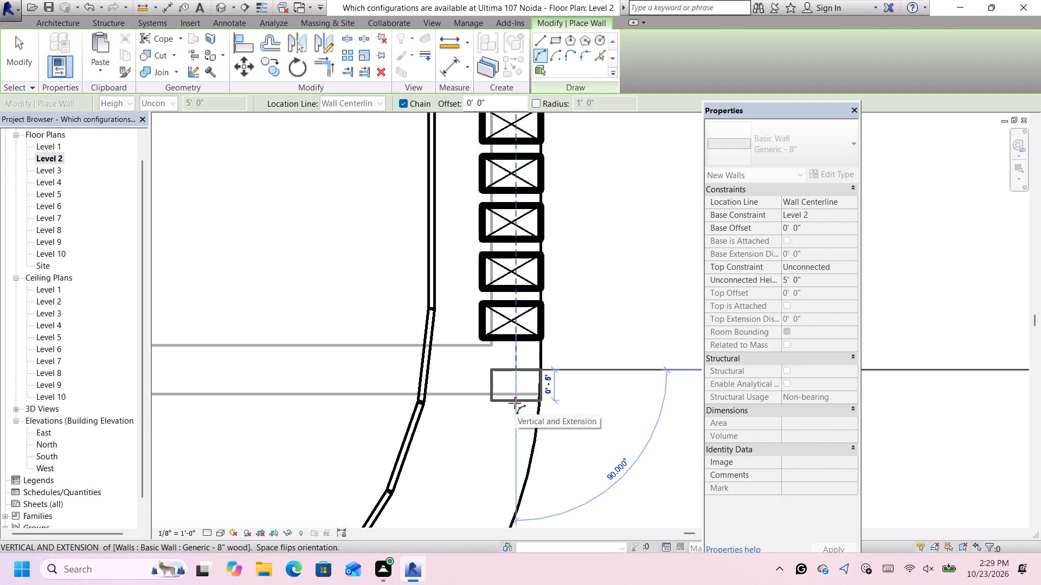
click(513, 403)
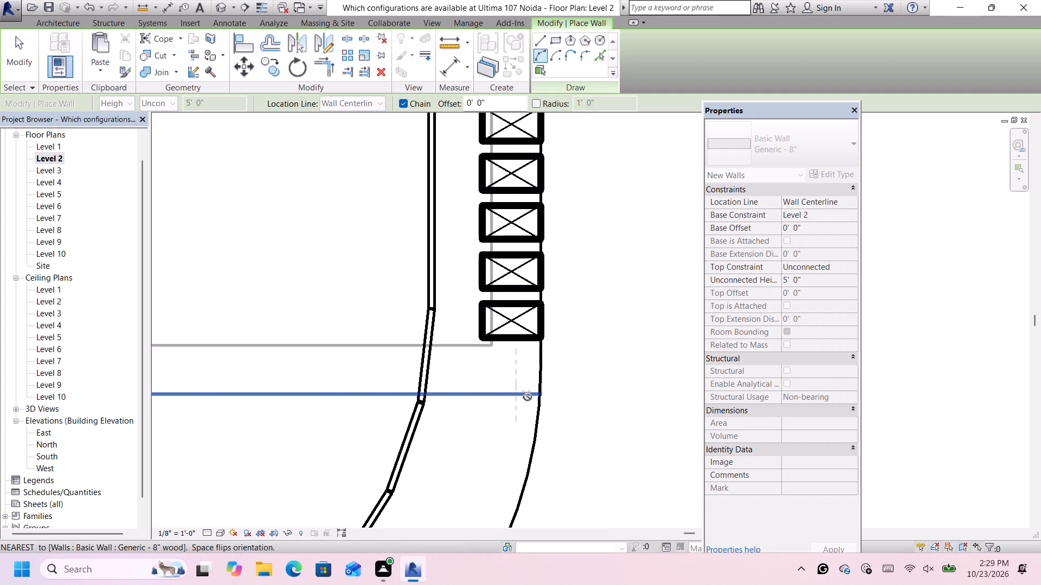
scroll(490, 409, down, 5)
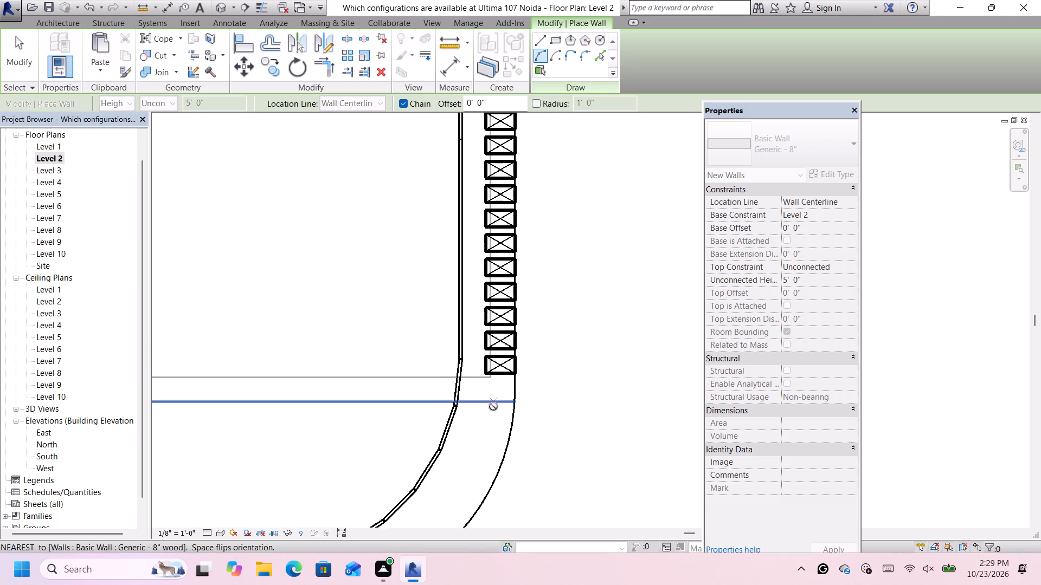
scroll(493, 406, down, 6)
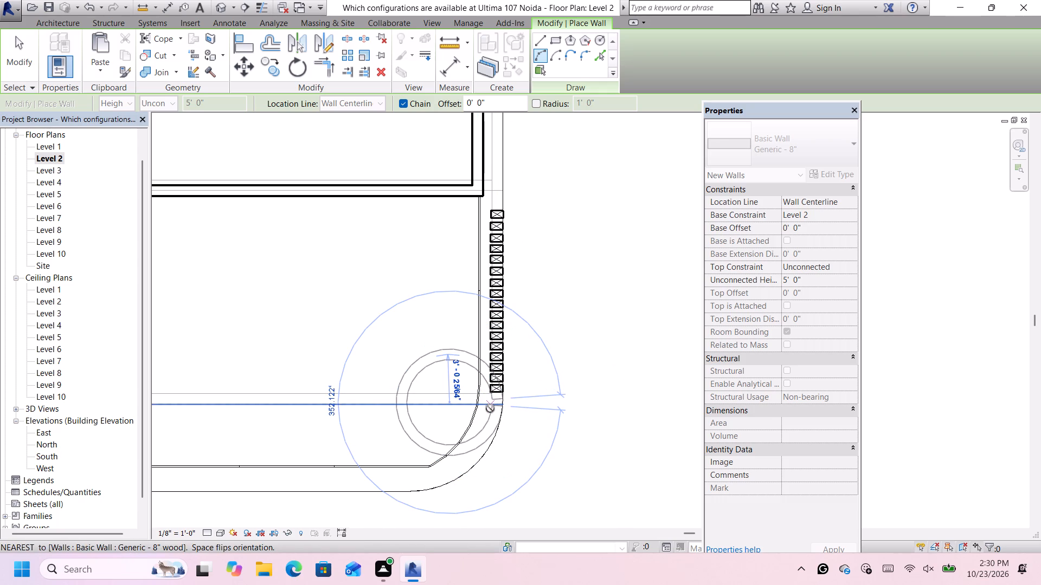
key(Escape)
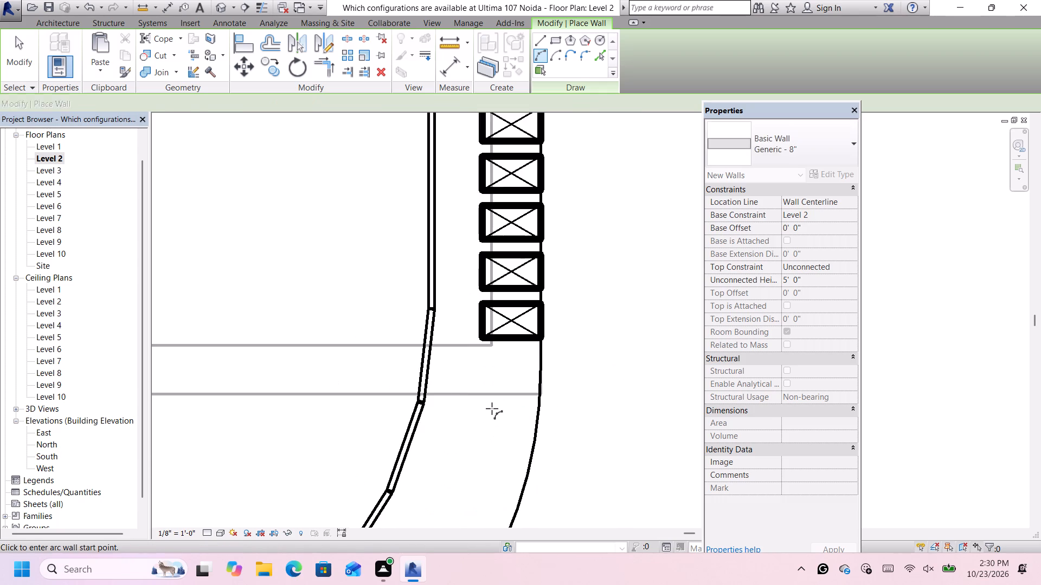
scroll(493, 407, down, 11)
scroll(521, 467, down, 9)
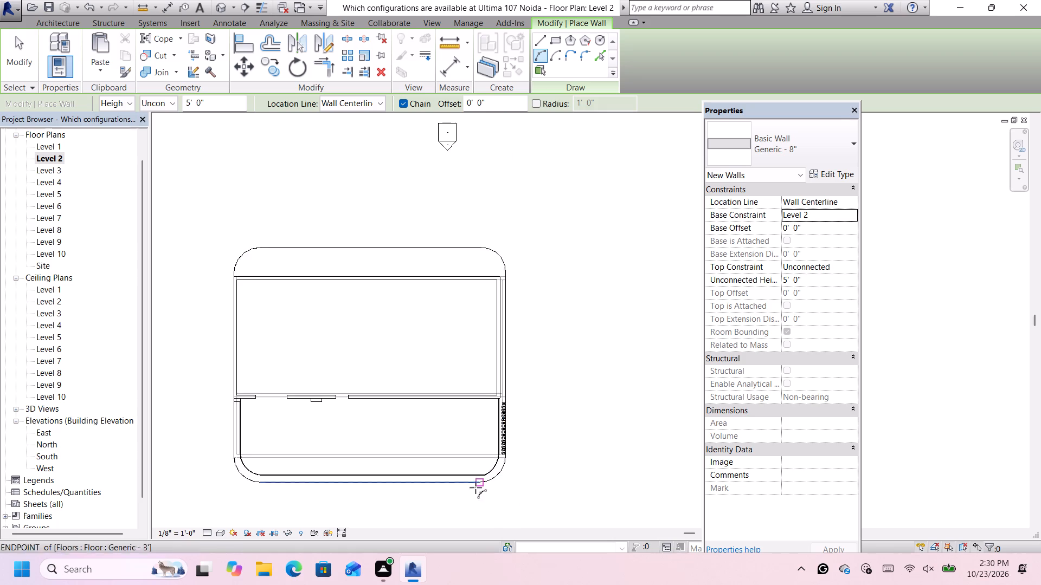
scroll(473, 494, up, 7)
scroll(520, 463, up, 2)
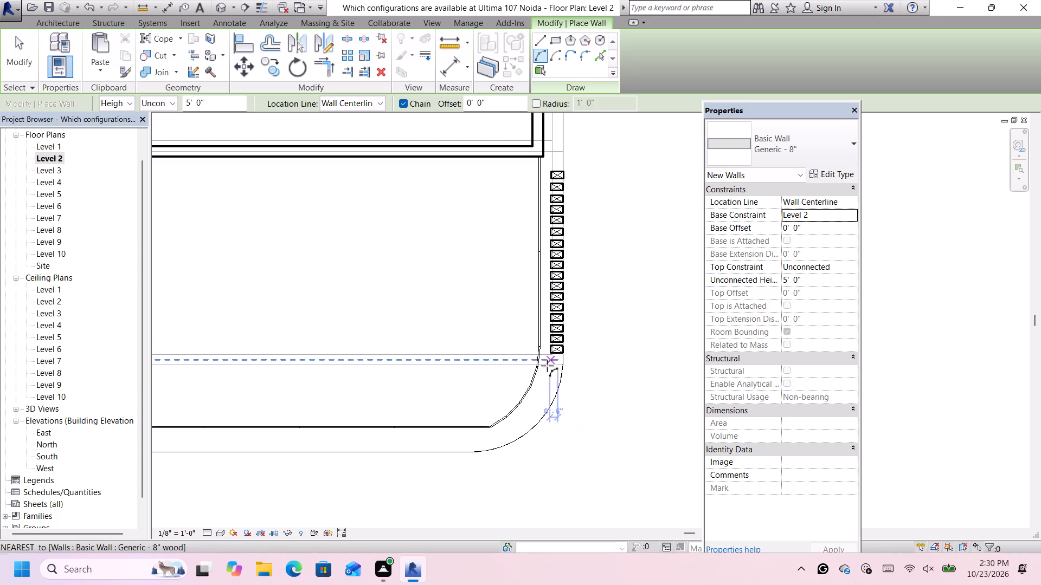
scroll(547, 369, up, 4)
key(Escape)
Place two crosswise 6 x 10 Wood Timber Columns at the south end of the column row, where the balcony corner starts to curve.
scroll(581, 328, down, 4)
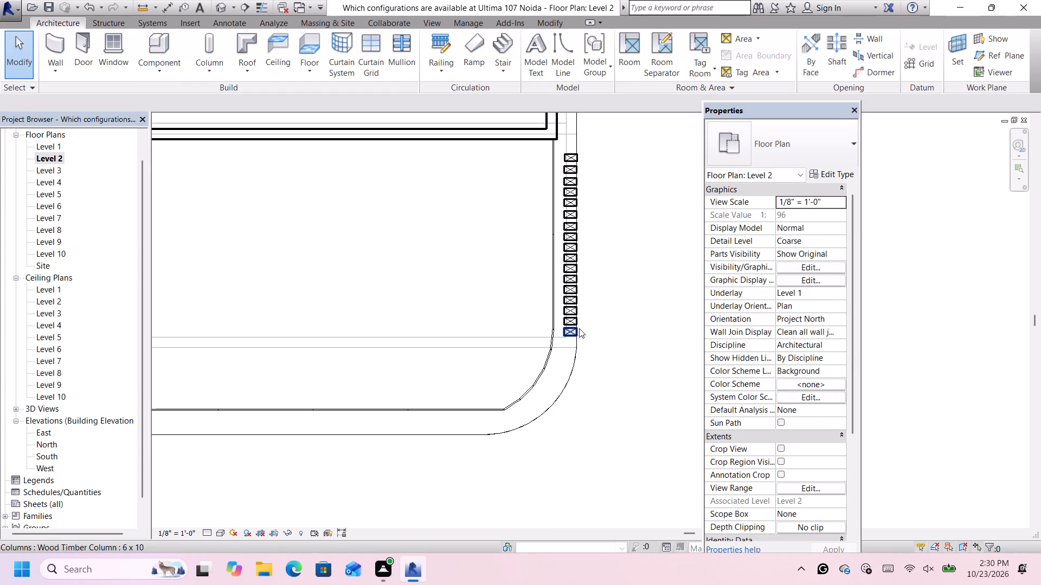
scroll(577, 327, down, 1)
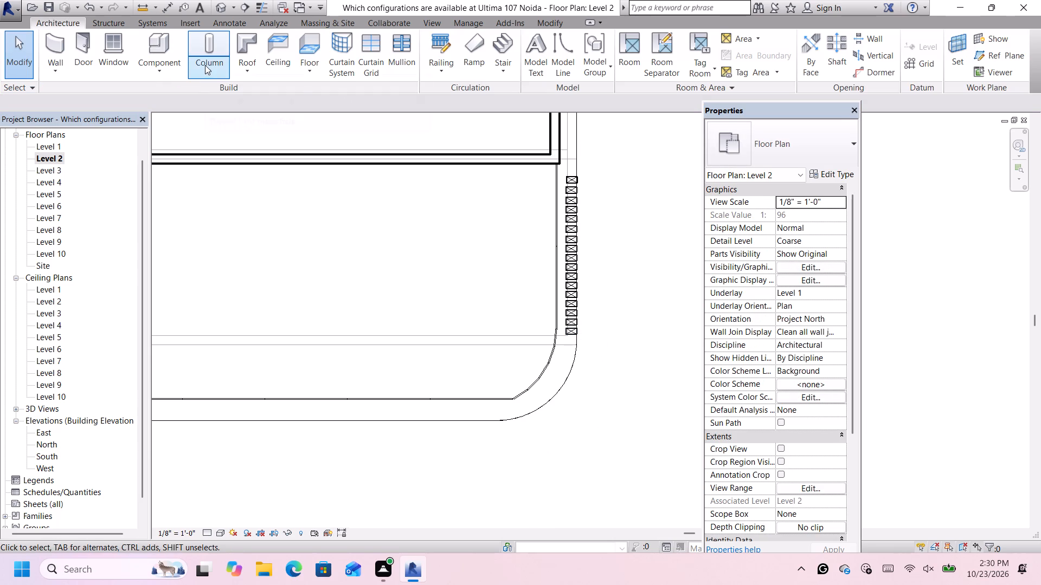
click(205, 65)
click(221, 118)
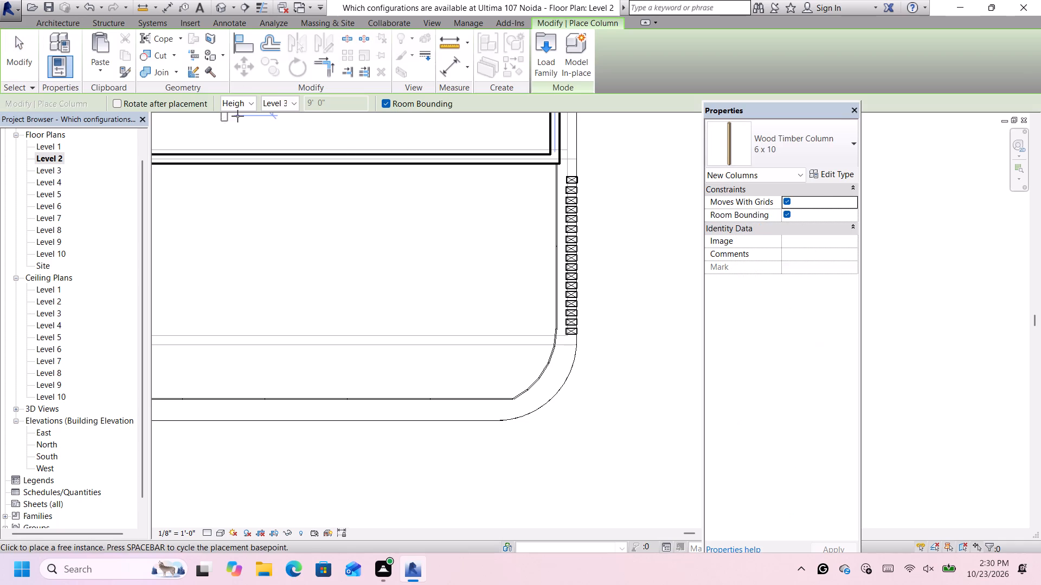
scroll(547, 356, up, 5)
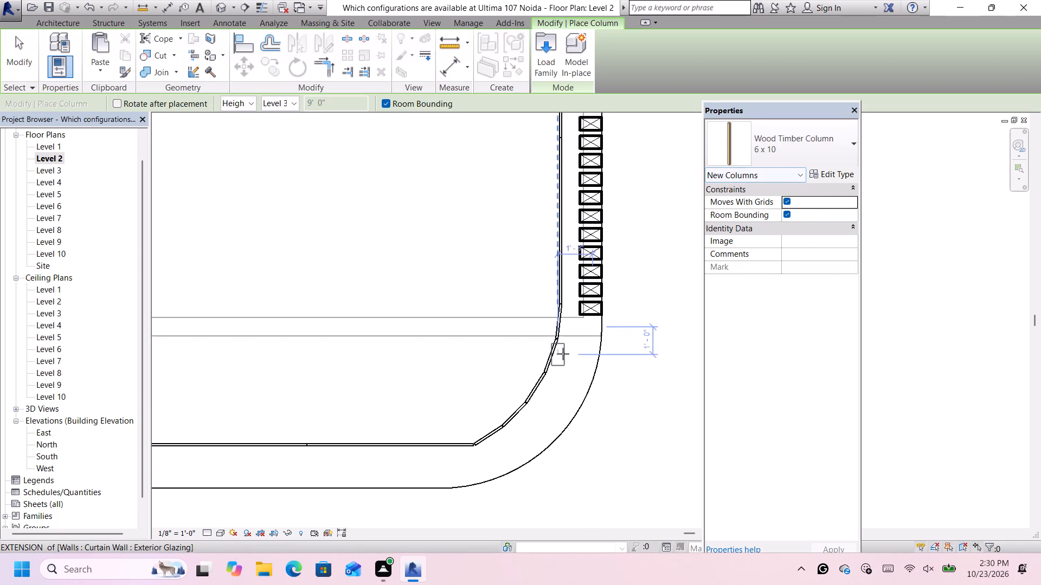
scroll(567, 353, up, 2)
key(space)
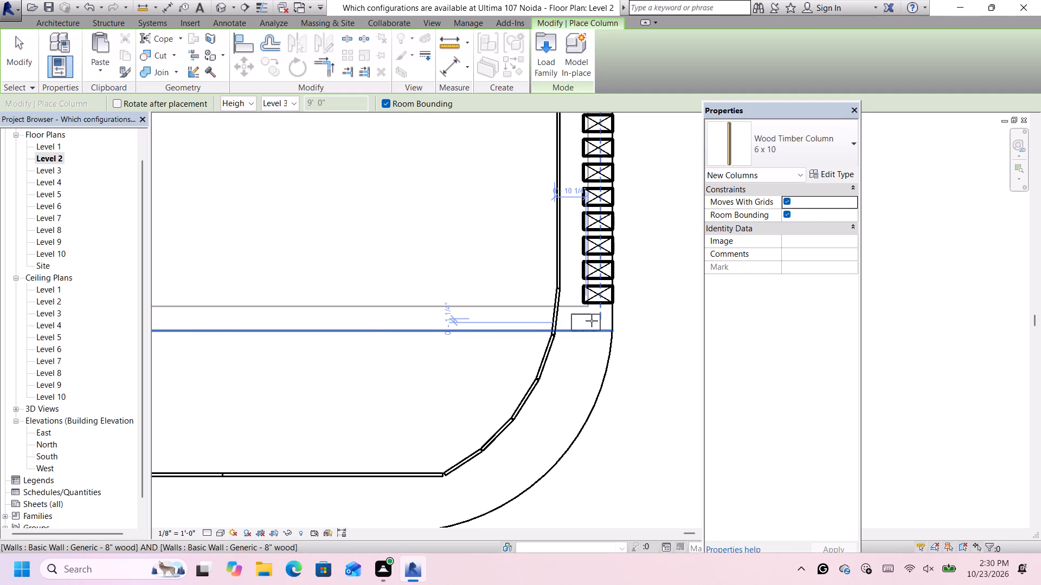
scroll(592, 321, up, 2)
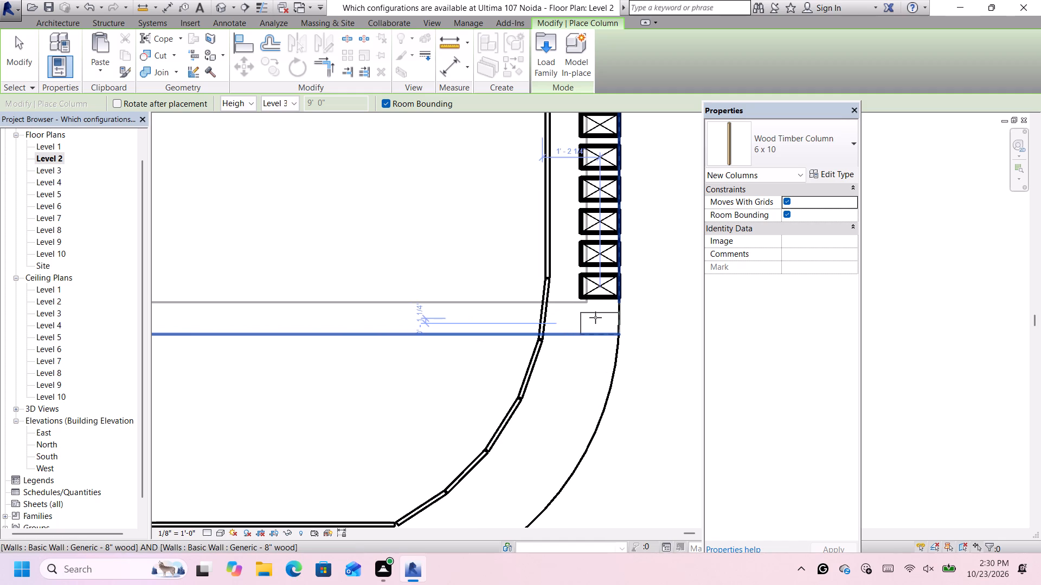
click(595, 317)
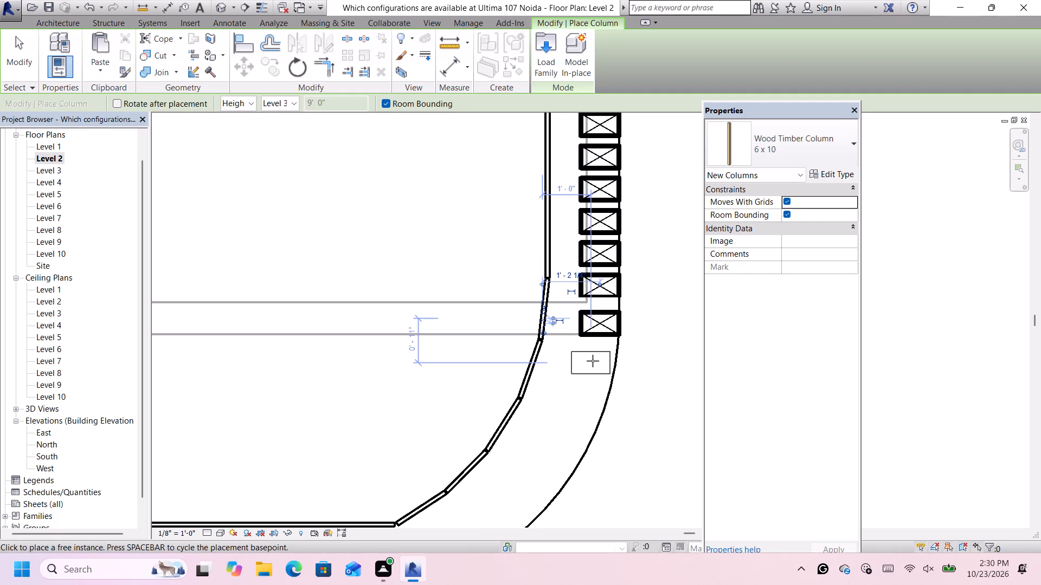
click(593, 361)
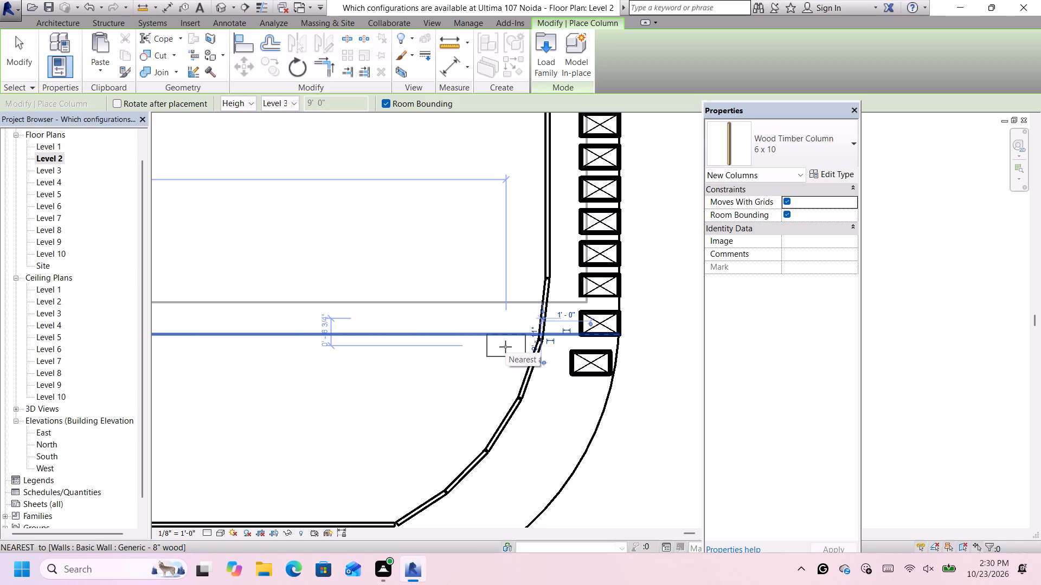
key(Escape)
key(Escape)
Rotate the last placed timber column clockwise to follow the rounded corner and nudge it outward to the slab edge.
click(587, 370)
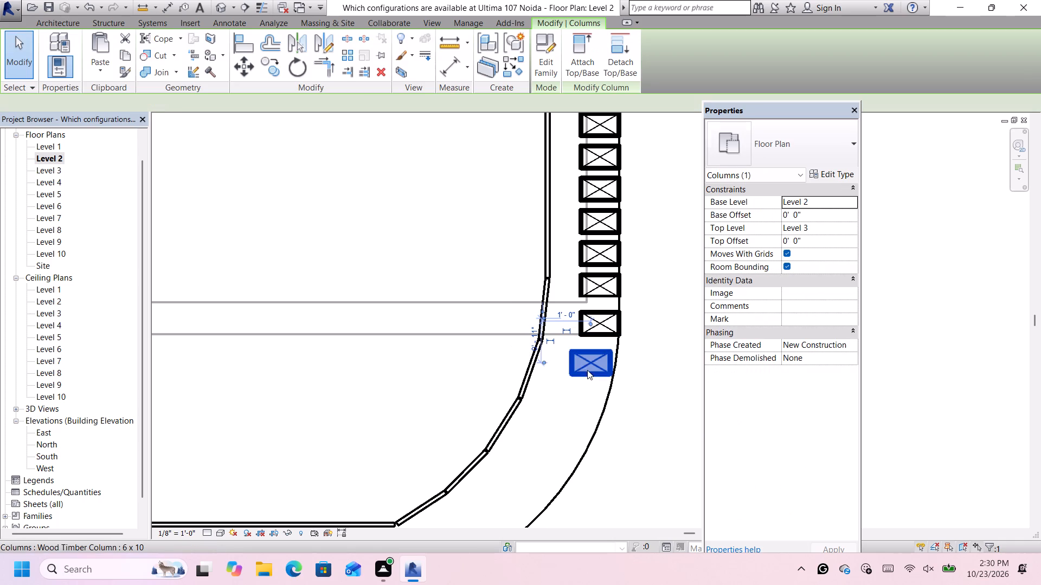
click(304, 69)
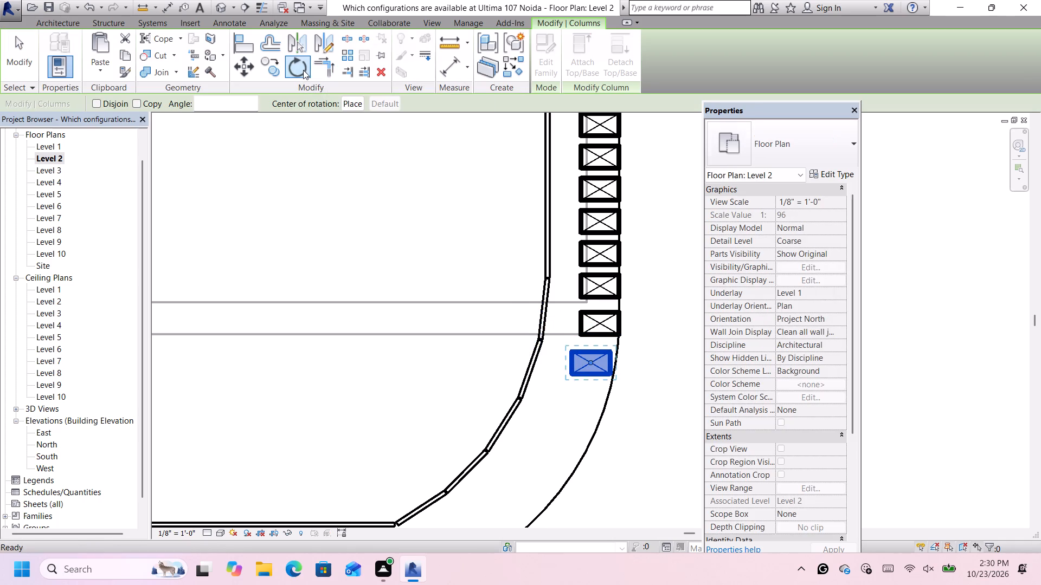
click(589, 373)
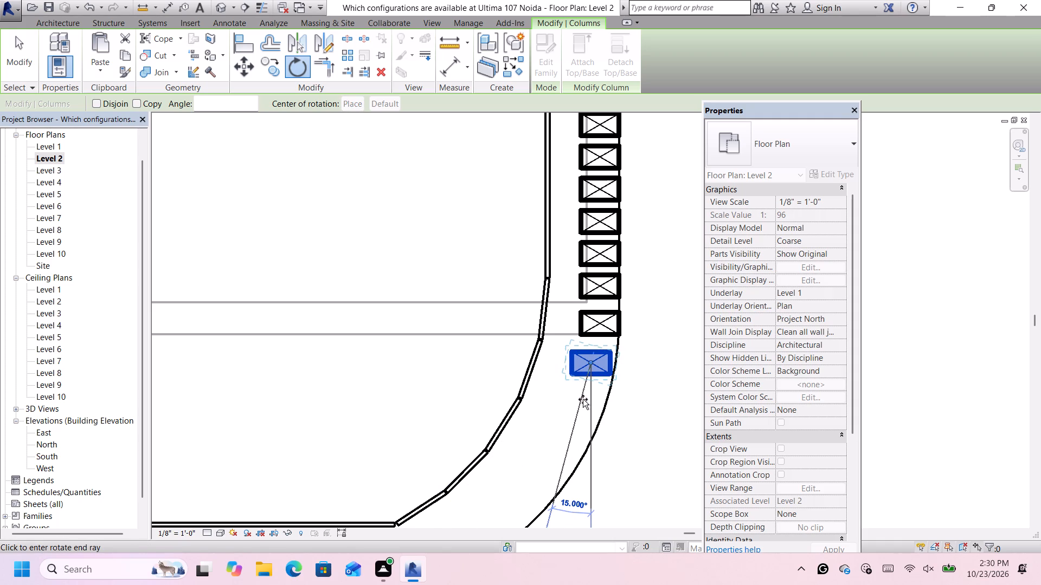
click(583, 399)
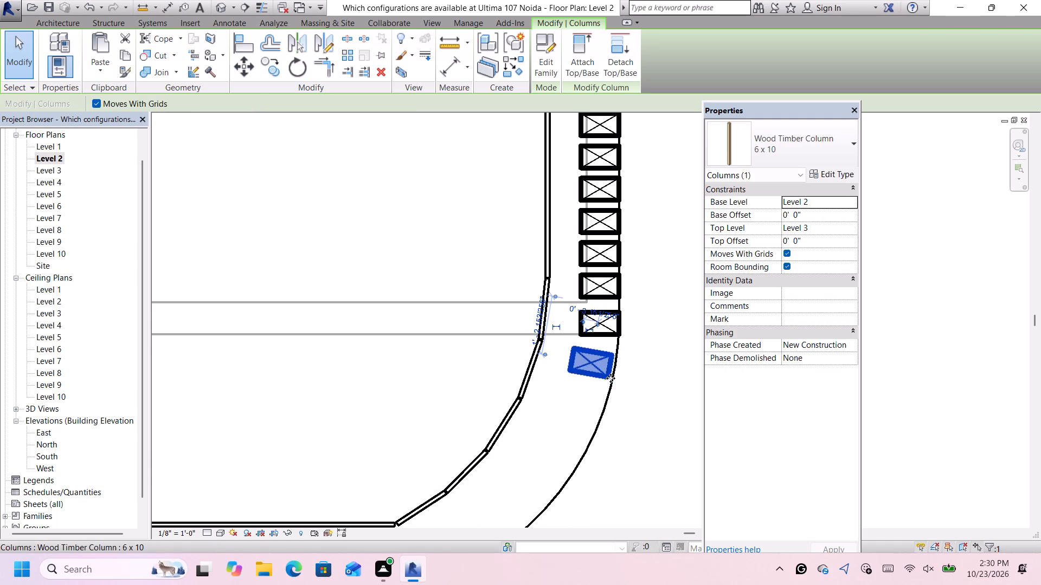
scroll(611, 378, down, 6)
scroll(612, 442, up, 5)
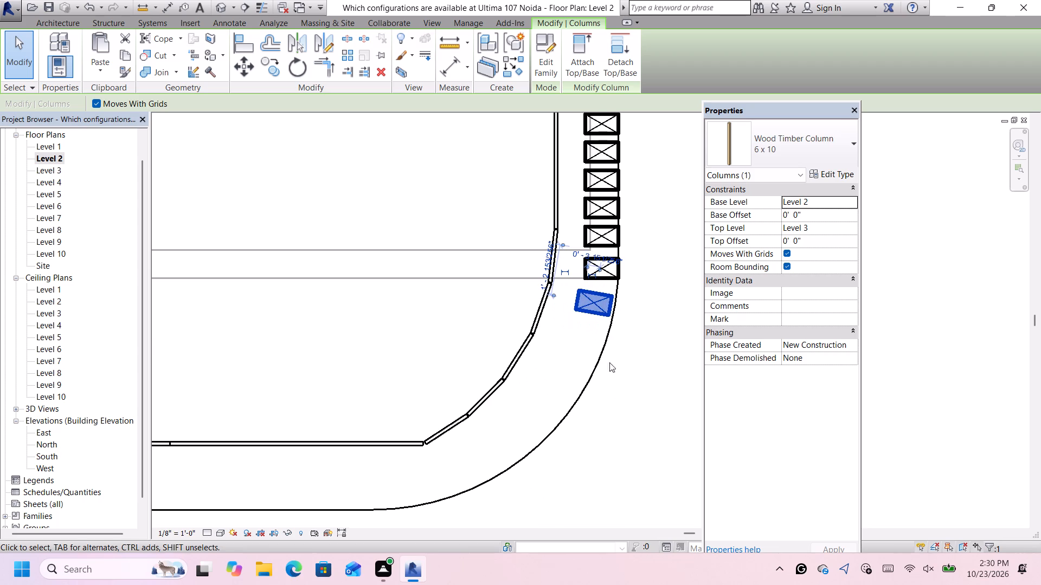
key(Right)
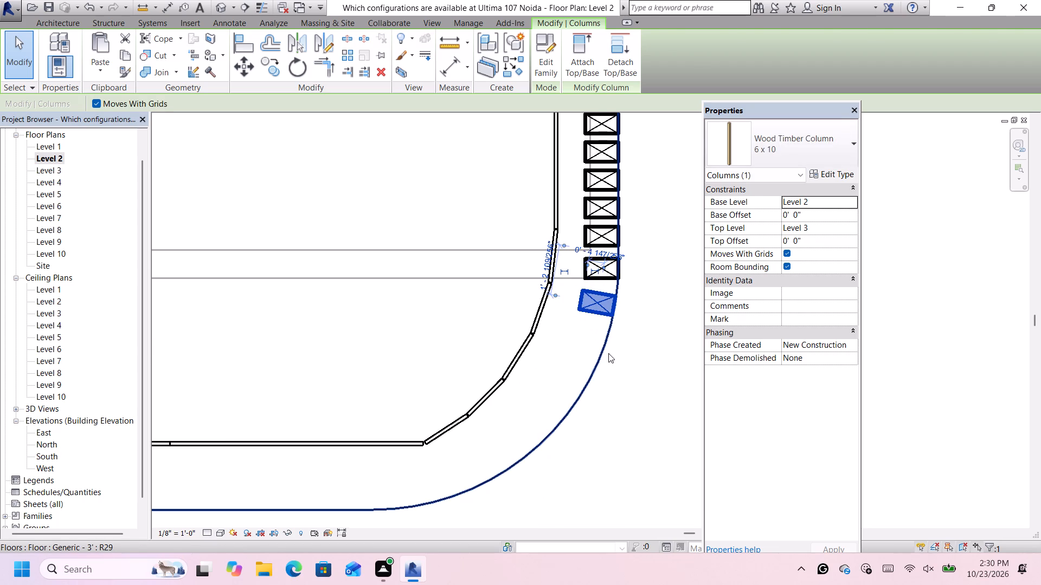
click(611, 355)
Place another crosswise 6 x 10 Wood Timber Column further along the rounded corner and rotate it about 15° clockwise.
scroll(588, 375, down, 4)
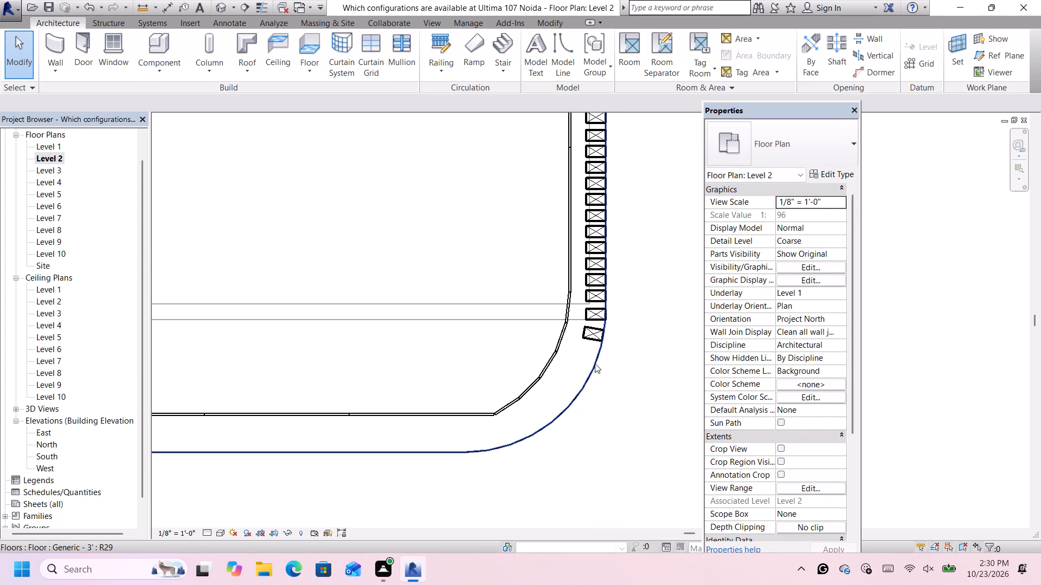
scroll(596, 357, up, 5)
scroll(604, 369, down, 6)
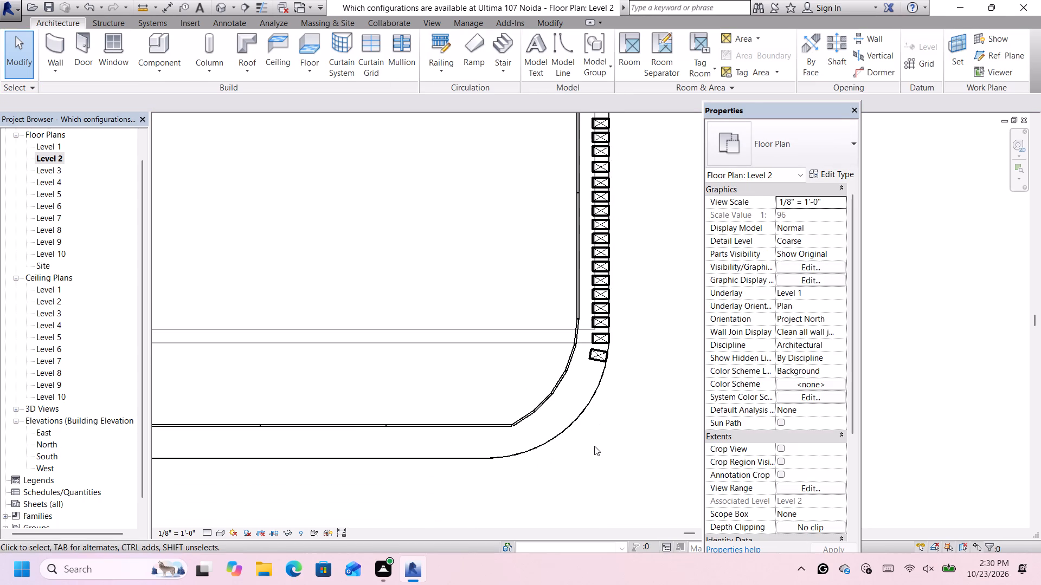
scroll(594, 447, up, 4)
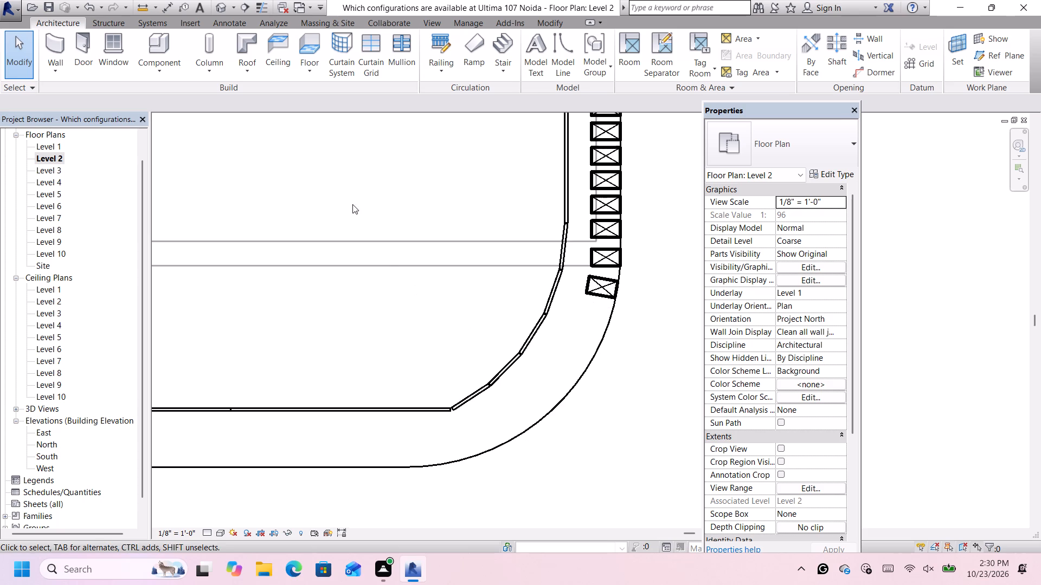
click(206, 72)
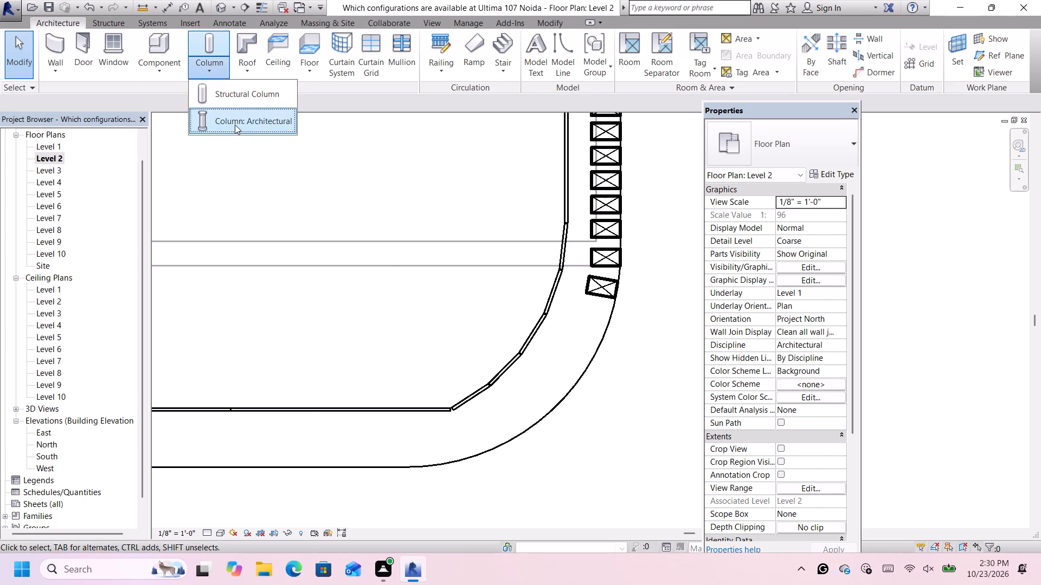
click(235, 125)
key(space)
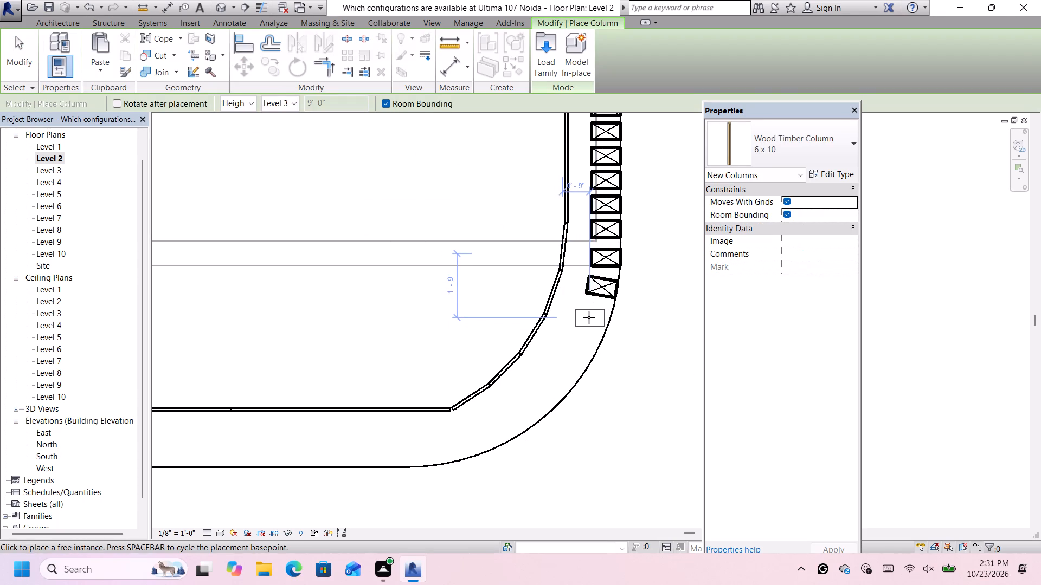
click(591, 316)
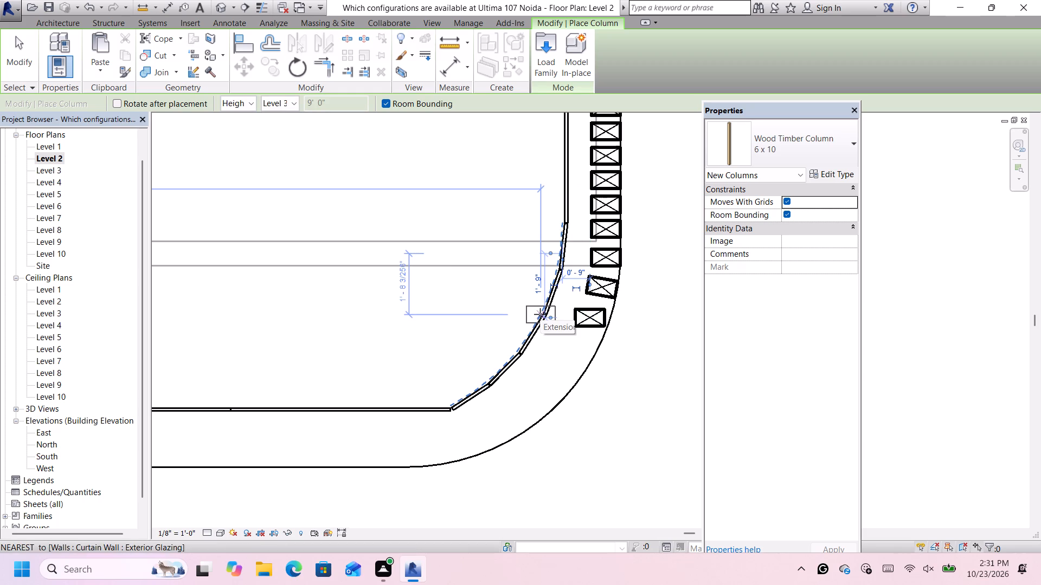
click(301, 71)
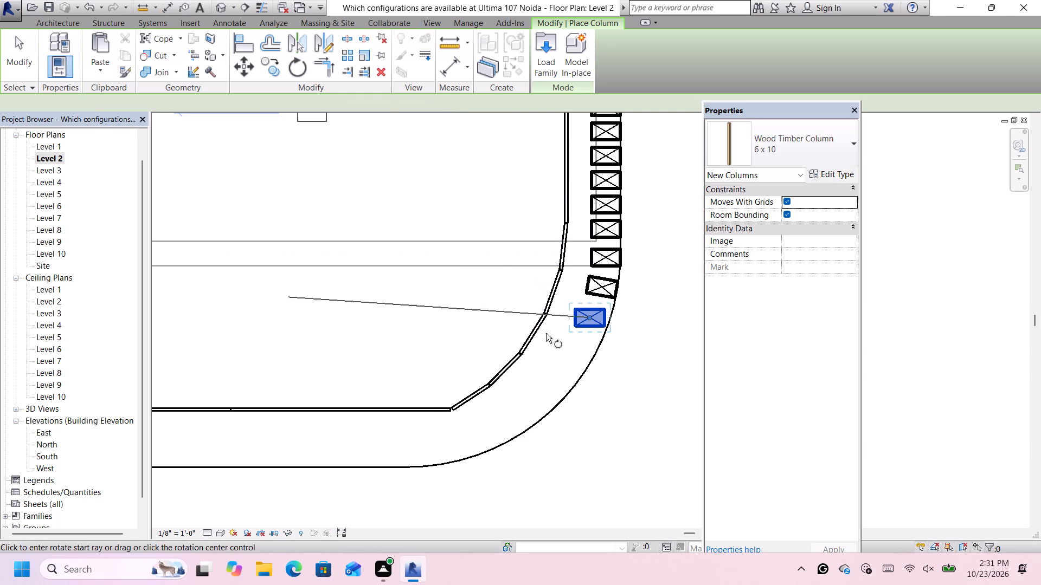
click(590, 344)
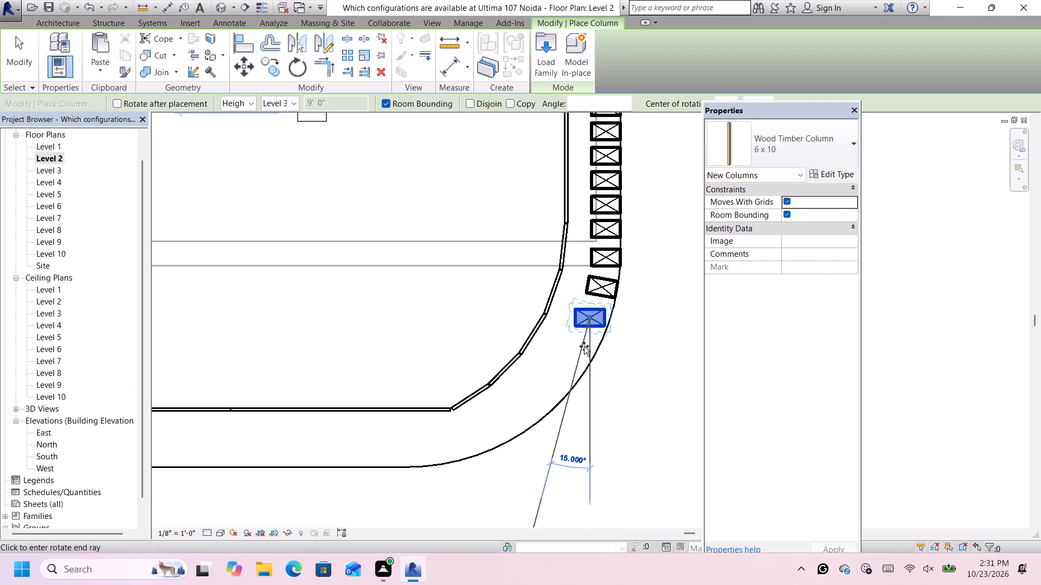
click(584, 346)
scroll(622, 331, up, 1)
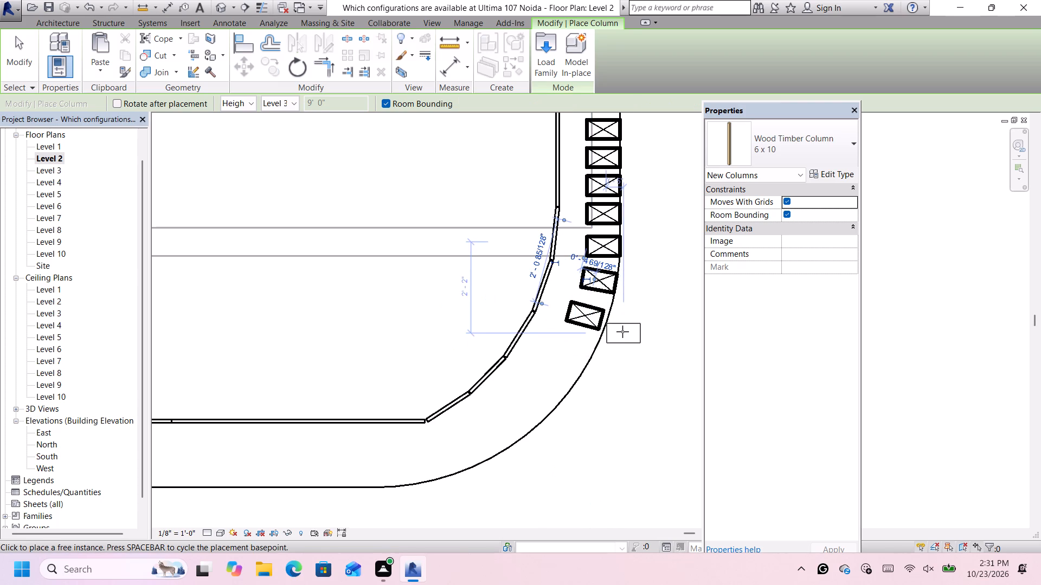
Place a crosswise 6 x 10 Wood Timber Column after the last one along the rounded corner and rotate it about 28° clockwise.
scroll(619, 335, down, 1)
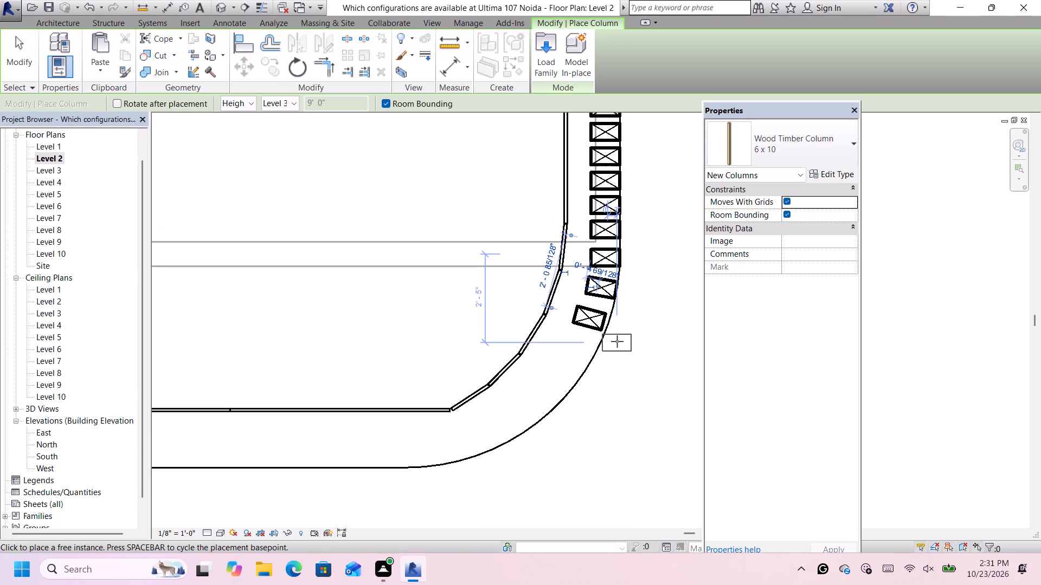
click(575, 347)
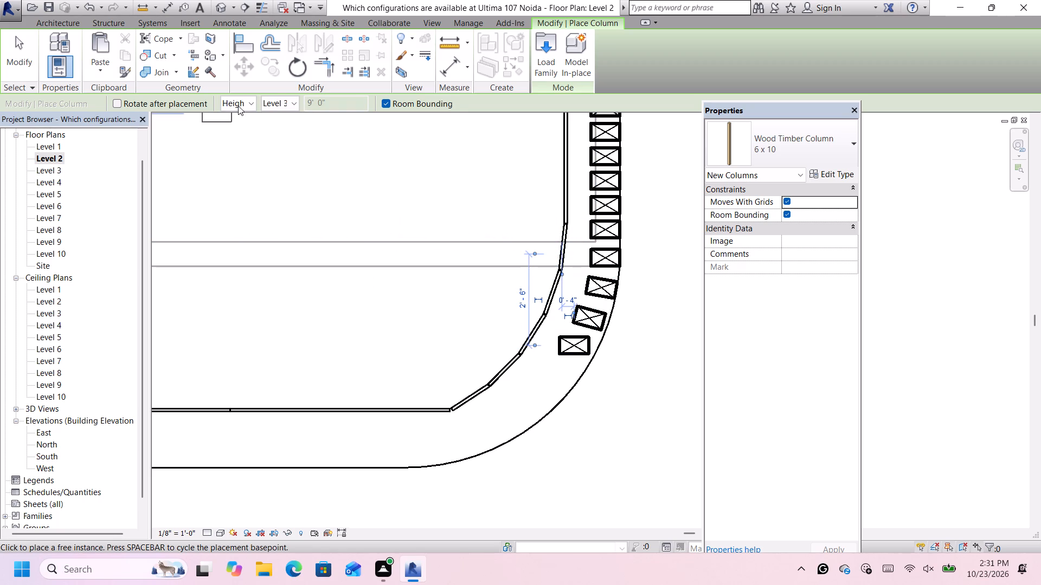
click(298, 67)
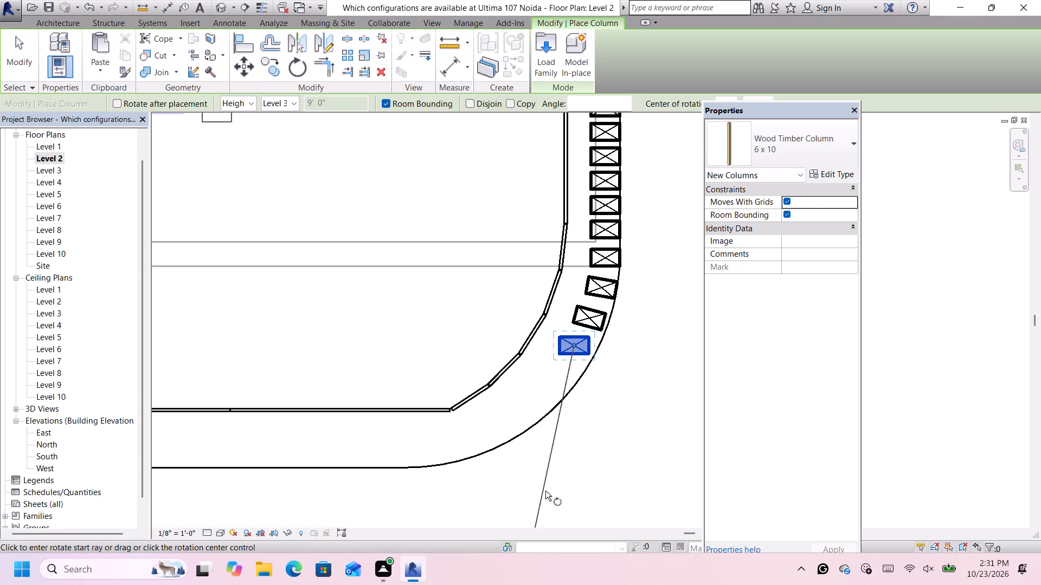
click(571, 495)
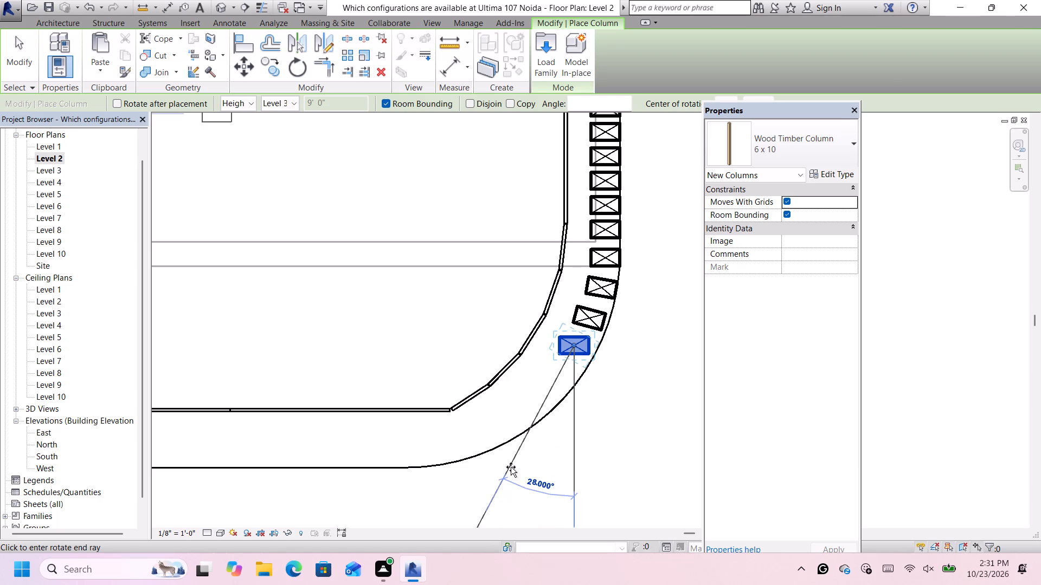
click(511, 467)
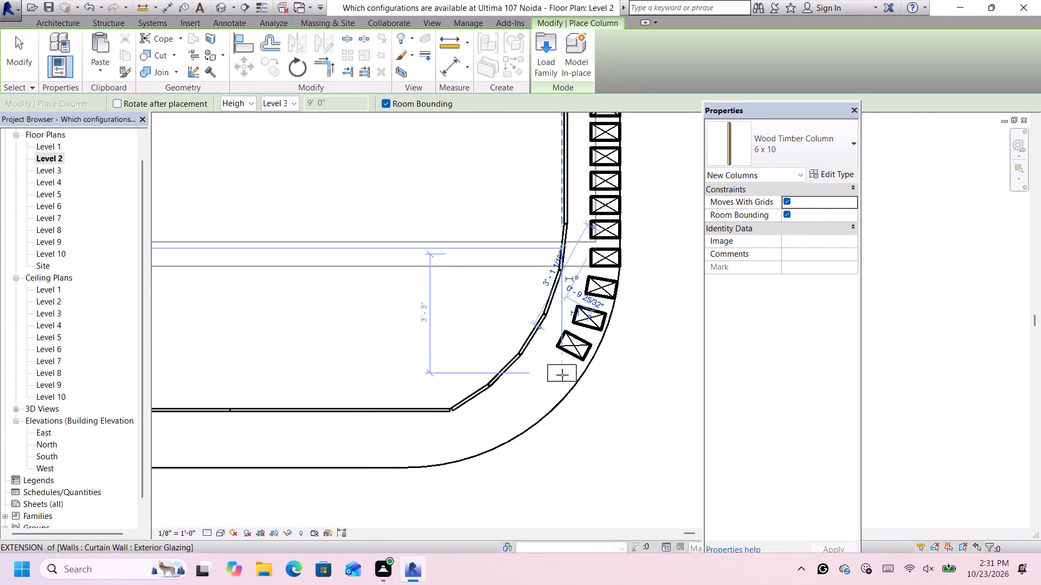
Place one more crosswise 6 x 10 Wood Timber Column further along the rounded corner and rotate it about 40° clockwise.
scroll(484, 410, down, 1)
scroll(537, 379, up, 1)
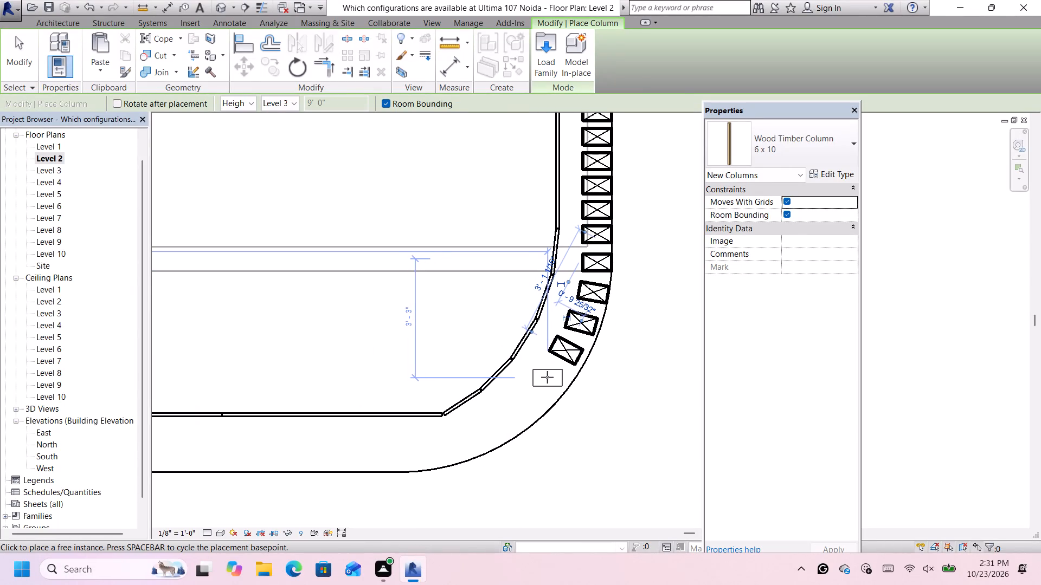
click(547, 377)
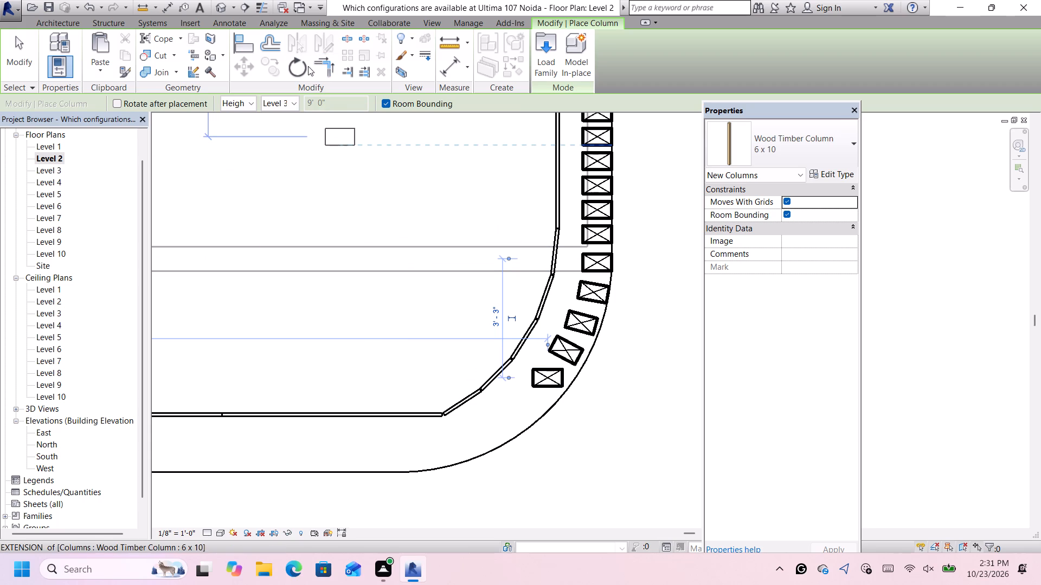
click(304, 67)
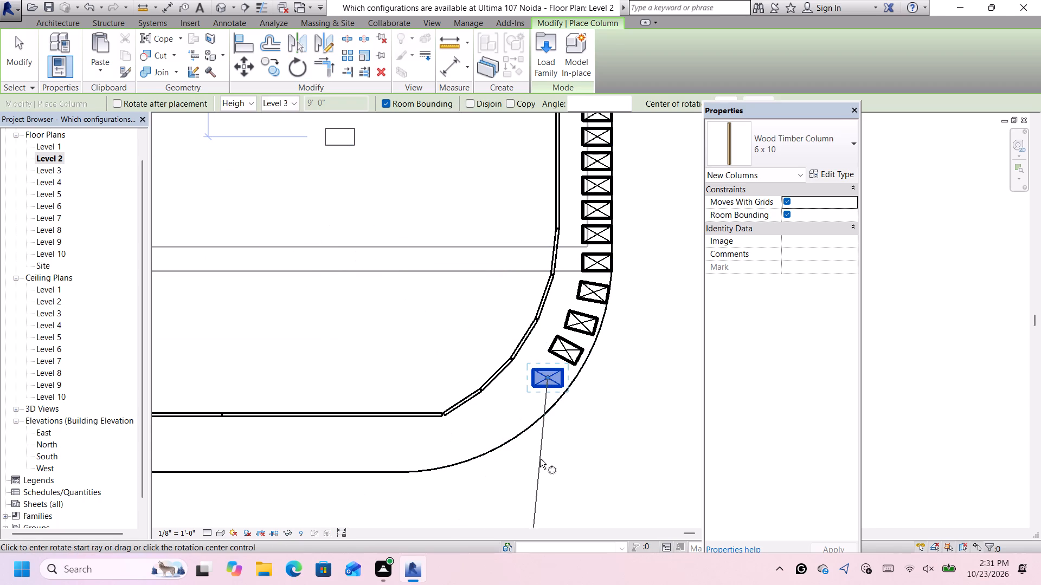
click(548, 461)
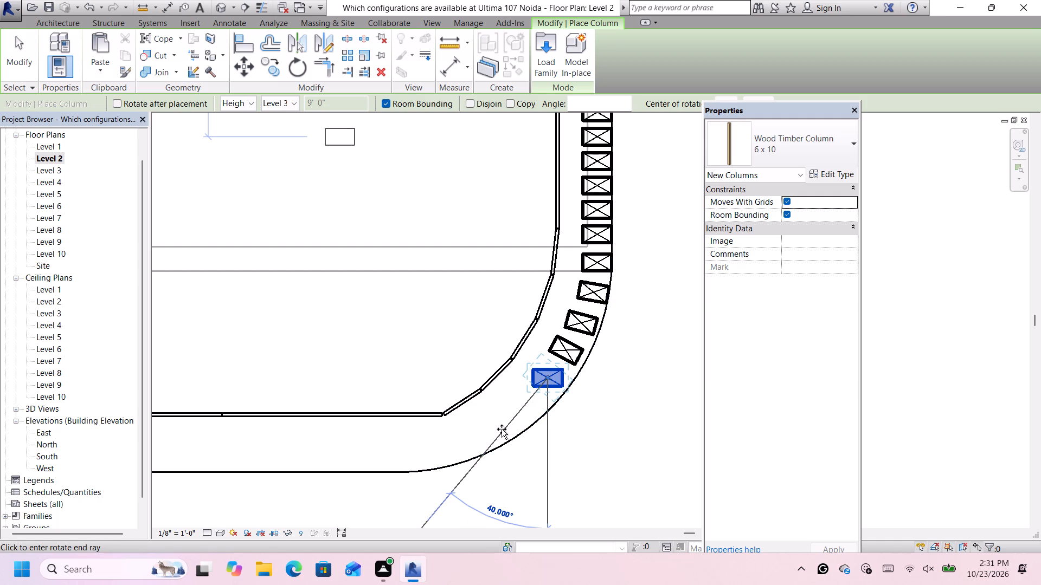
click(502, 429)
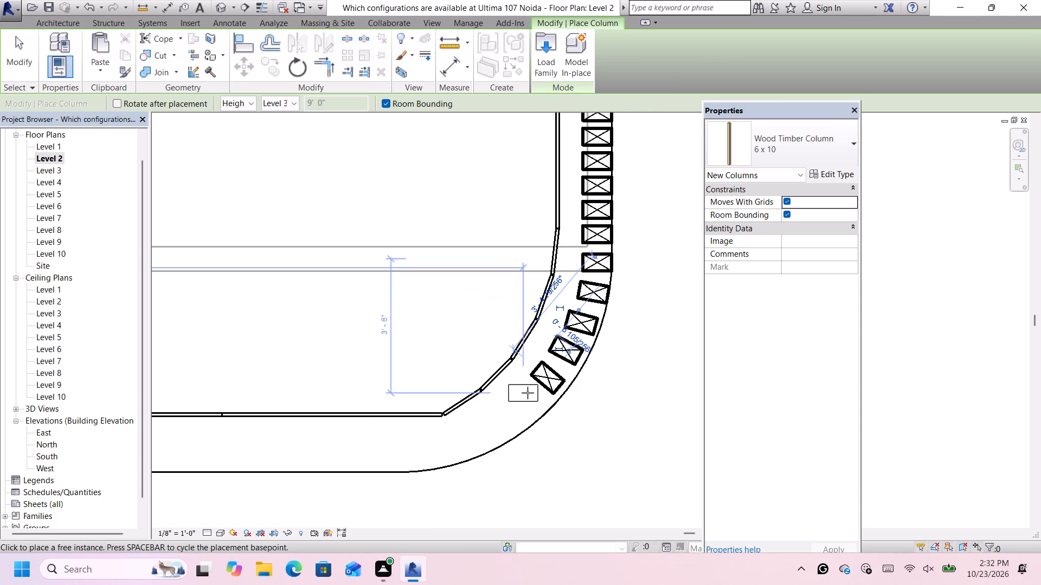
scroll(524, 402, down, 1)
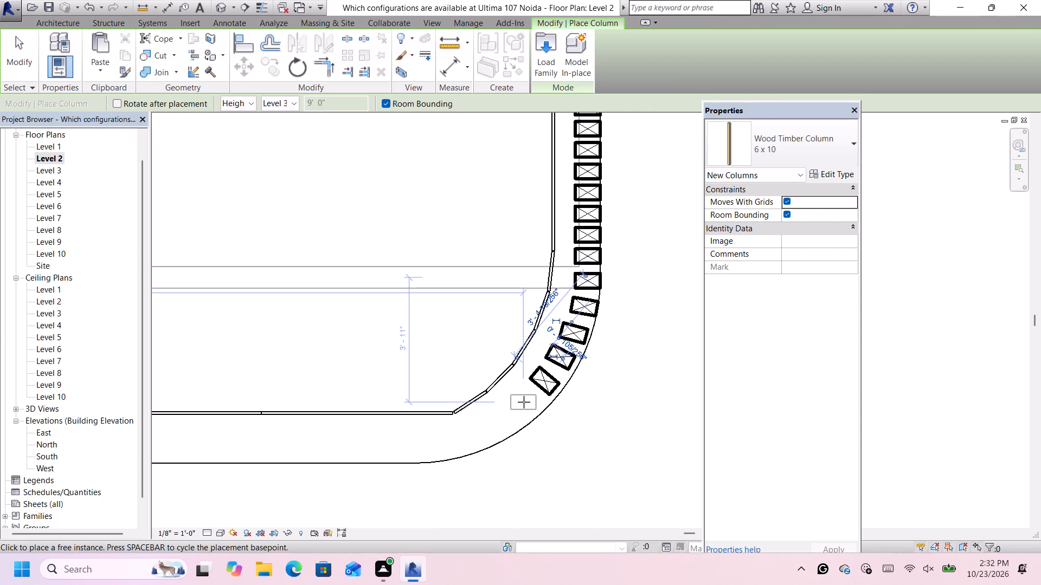
key(Escape)
key(Escape)
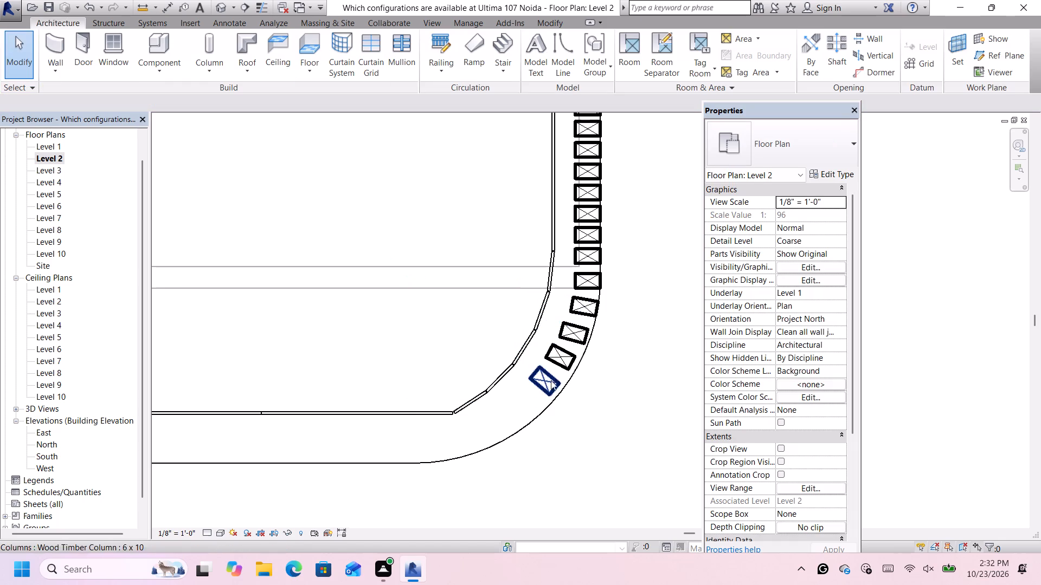
Nudge the second angled timber column on the rounded corner outward to the slab edge, closer to the first angled column.
scroll(568, 346, up, 2)
scroll(591, 305, up, 1)
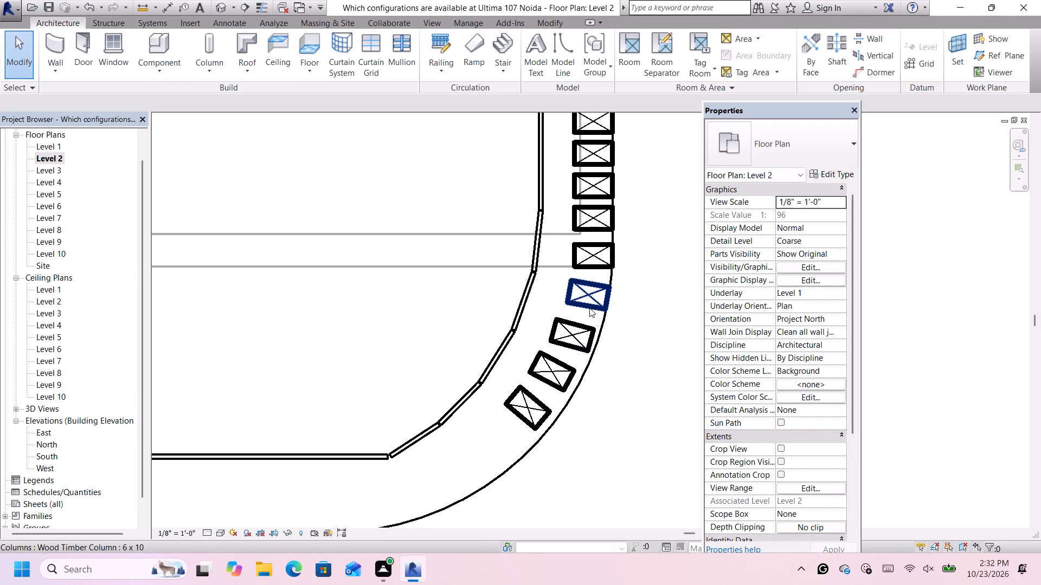
click(582, 327)
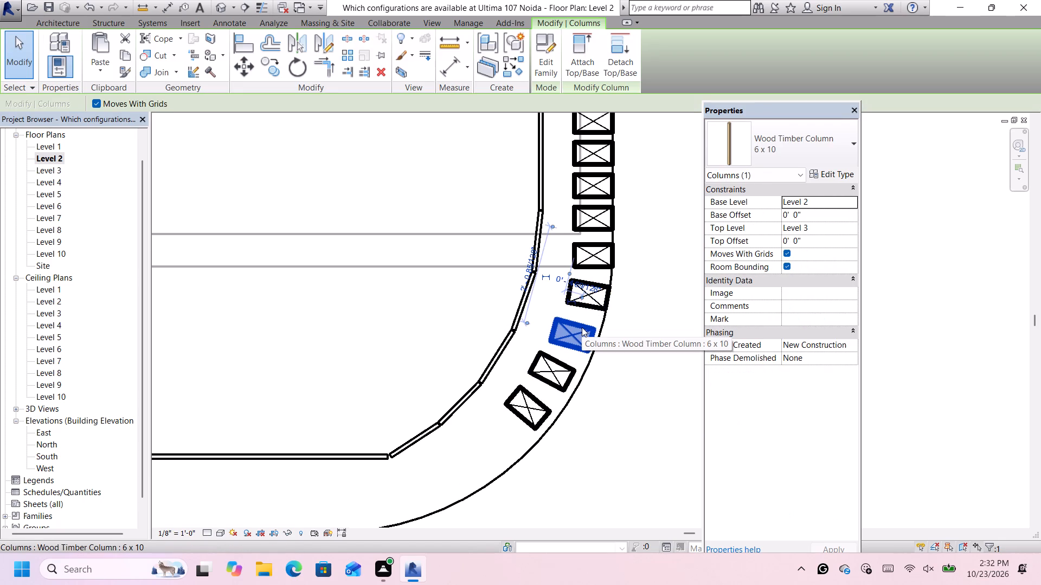
key(Right)
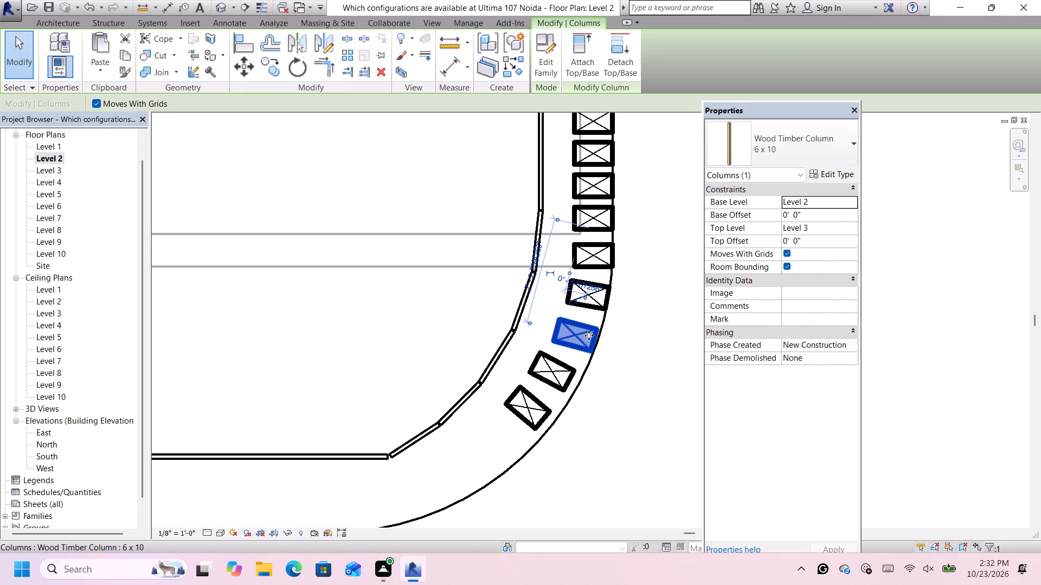
scroll(587, 334, down, 1)
key(Up)
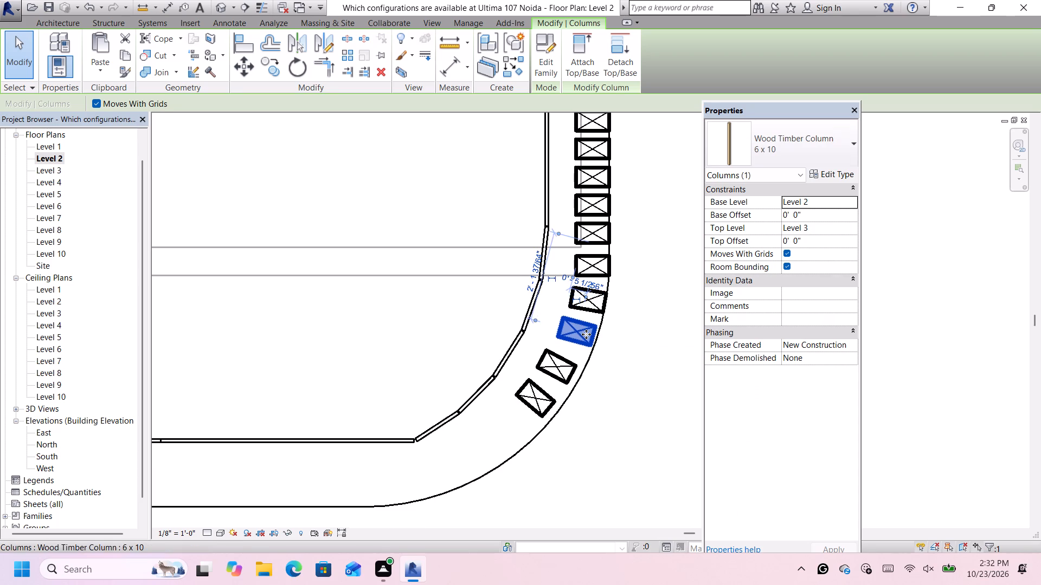
key(Up)
key(Right)
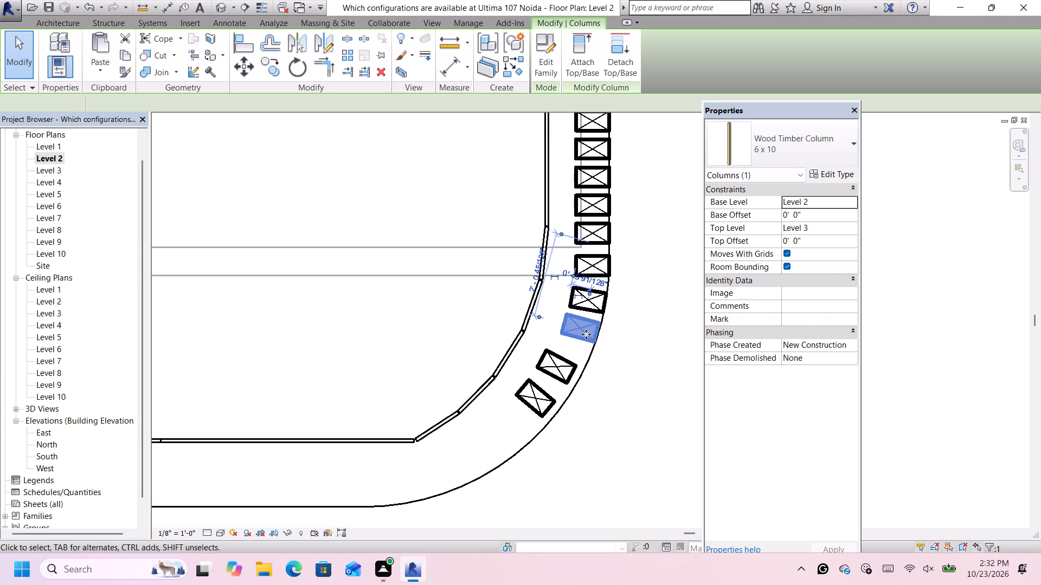
Rotate the second angled timber column about 5° further clockwise to follow the curved slab edge.
scroll(592, 335, up, 4)
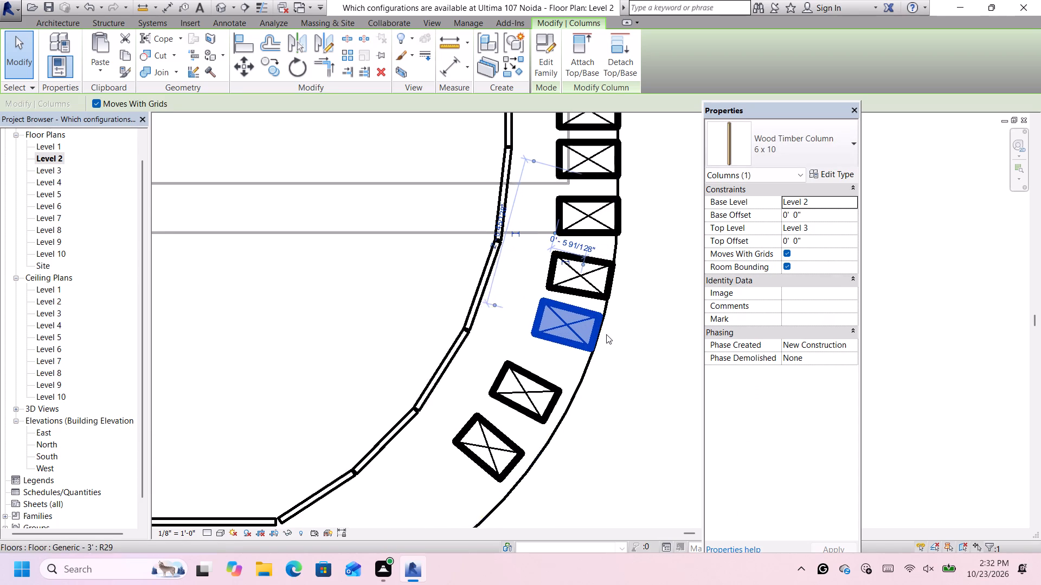
scroll(606, 334, up, 1)
click(301, 68)
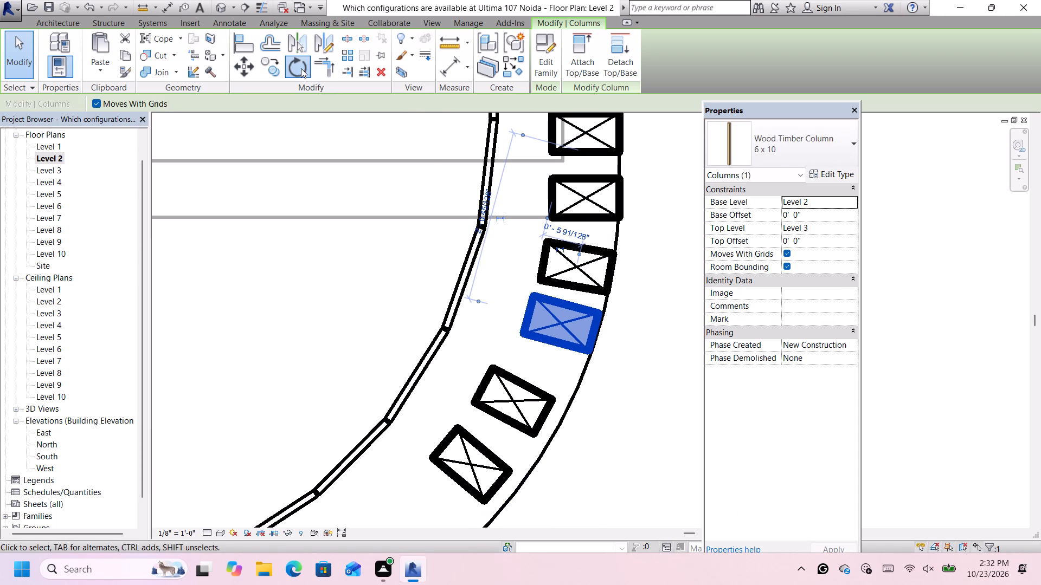
click(561, 378)
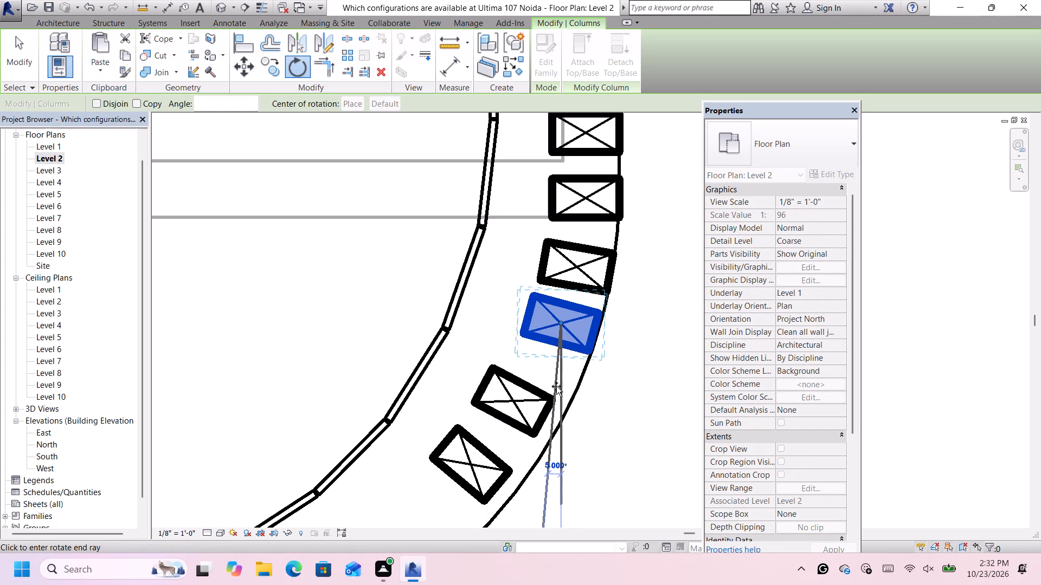
click(556, 386)
scroll(573, 370, down, 4)
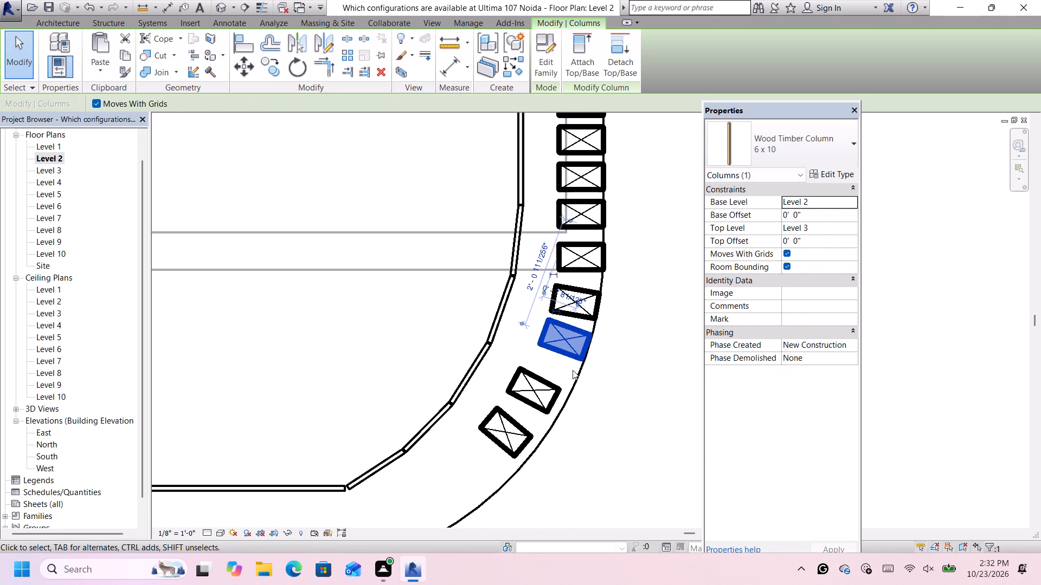
click(599, 391)
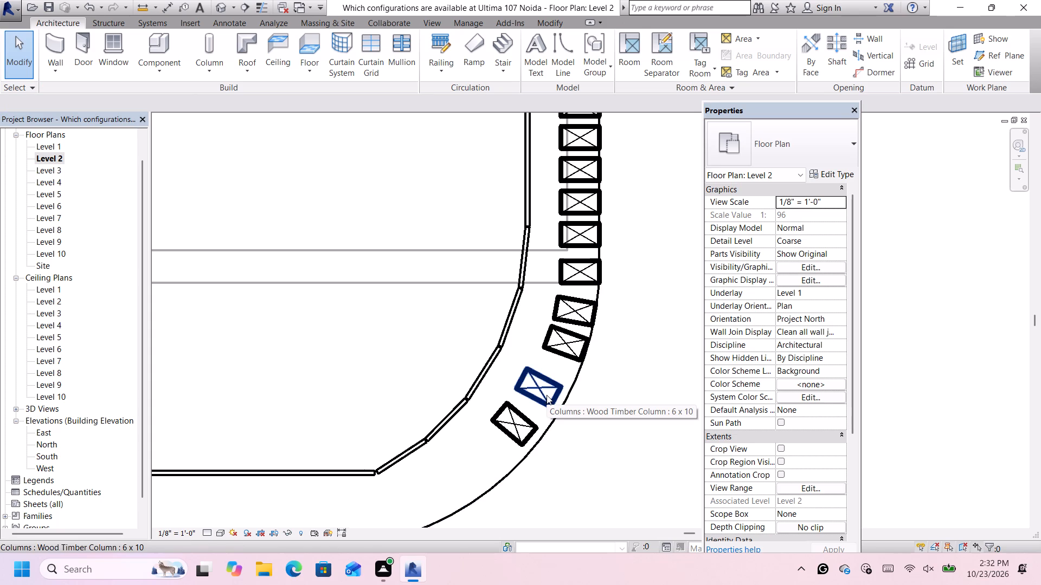
Nudge the third angled timber column outward to the curved slab edge and up close to the second angled column.
click(547, 395)
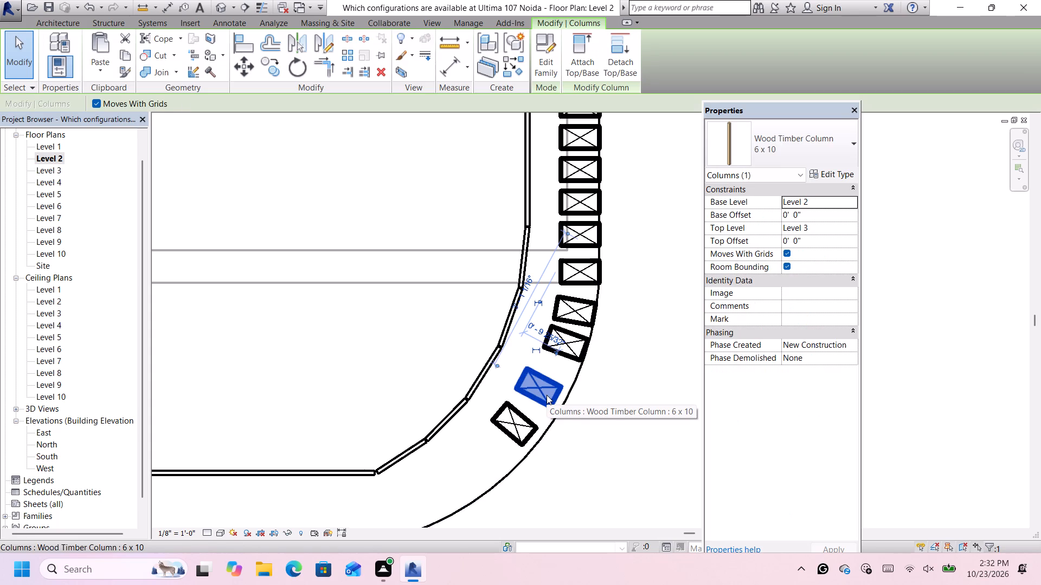
scroll(547, 395, up, 2)
key(Right)
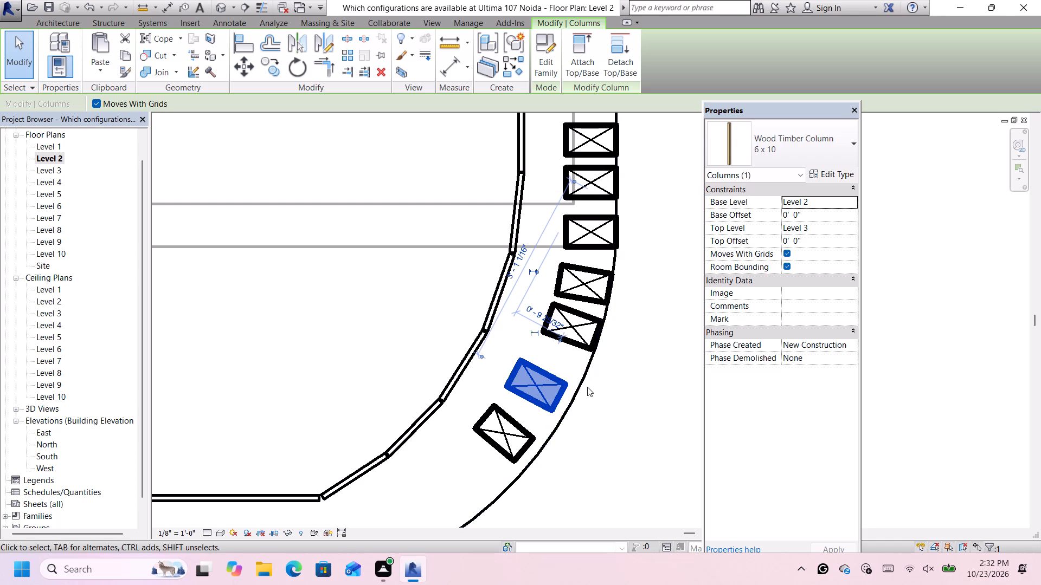
key(Right)
key(Right)
key(Right)
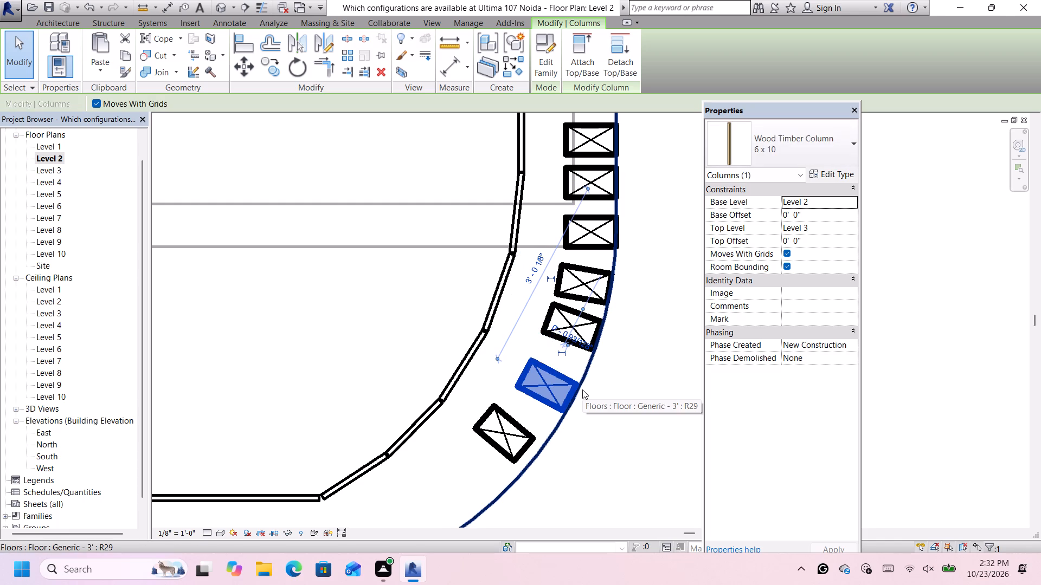
scroll(582, 389, down, 2)
scroll(575, 390, up, 2)
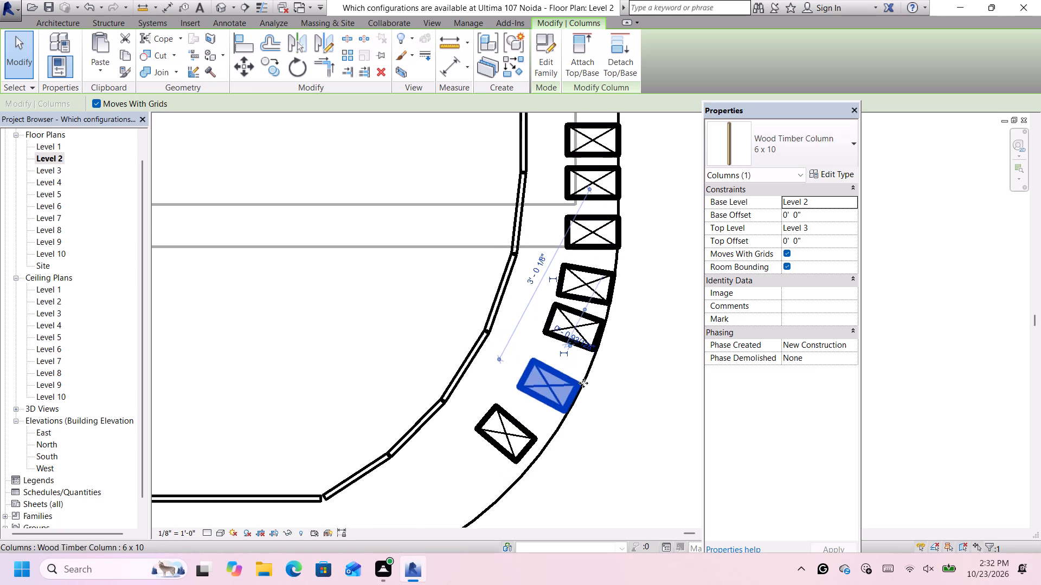
scroll(583, 383, up, 2)
key(Up)
key(Up)
key(Up)
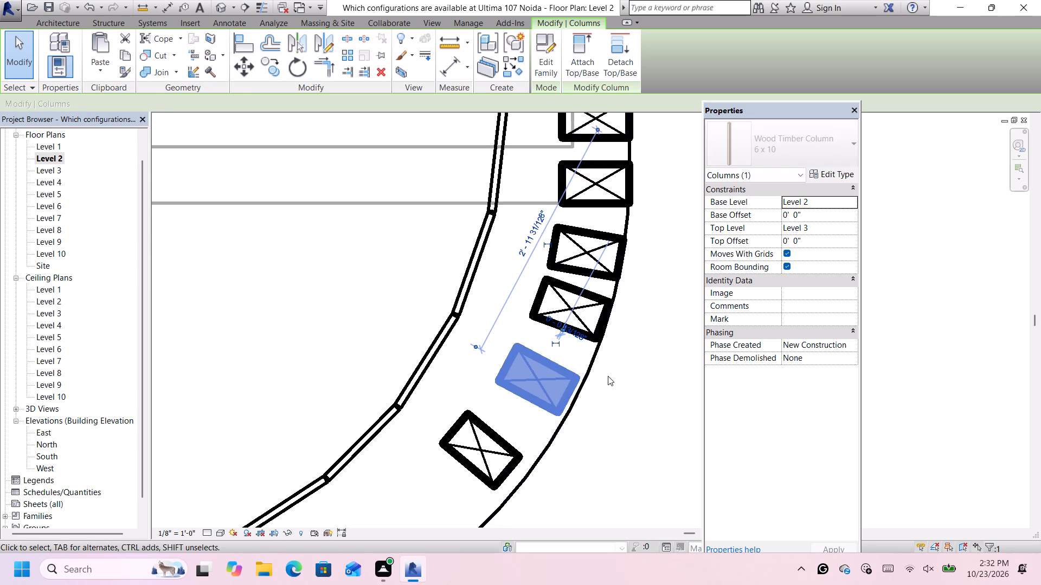
key(Up)
key(Up)
key(Up)
key(Up)
key(Up)
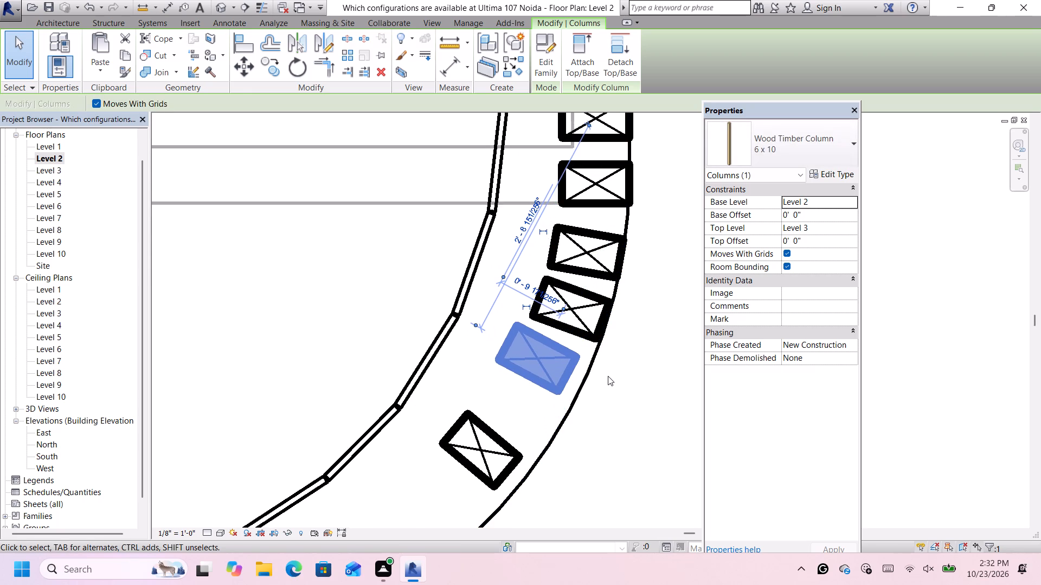
key(Right)
key(Down)
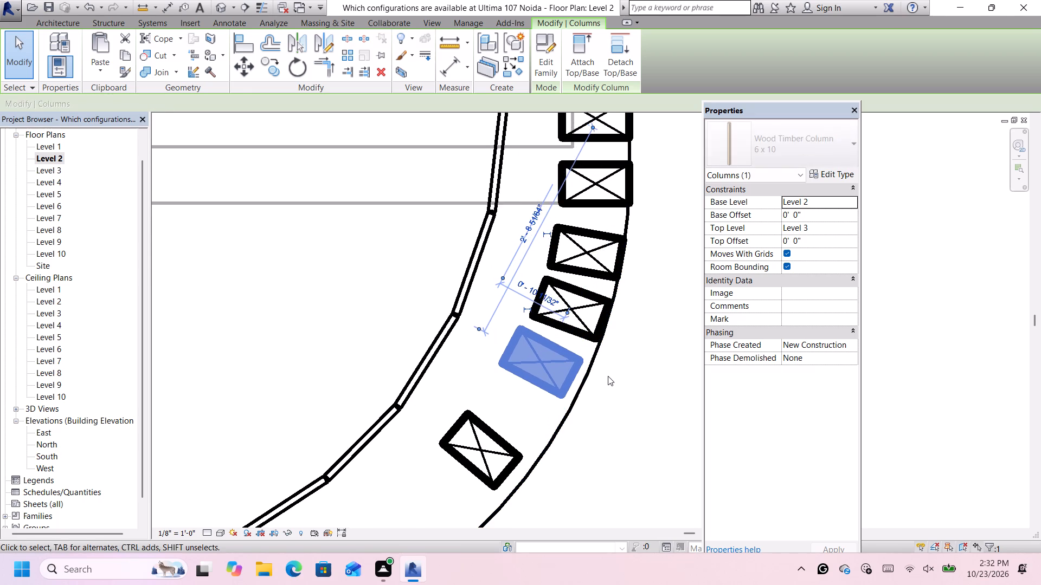
key(Down)
key(Right)
key(Right)
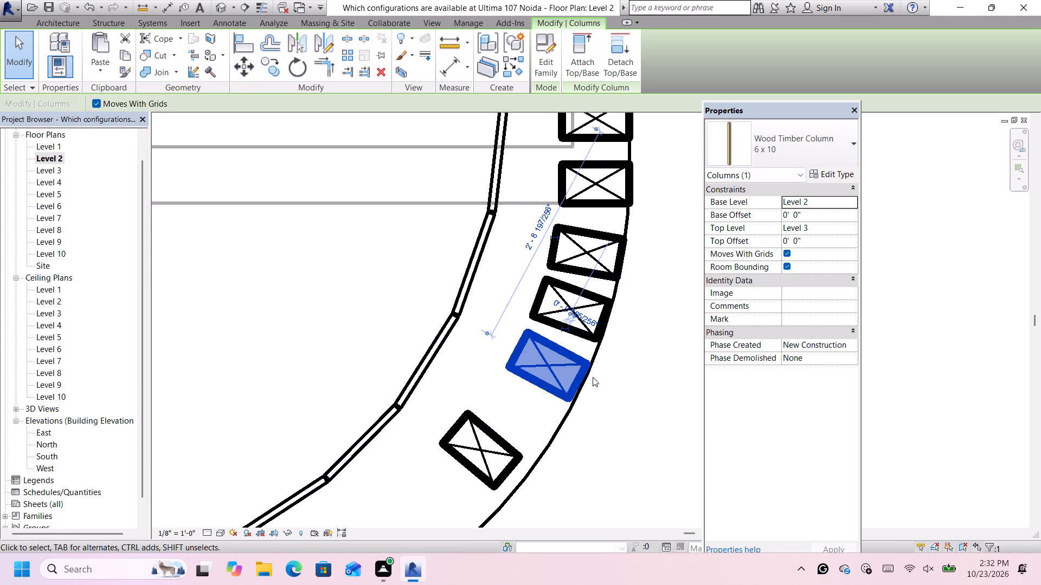
Rotate the third angled timber column slightly counterclockwise to align it with the curved slab edge.
scroll(593, 377, down, 2)
click(292, 71)
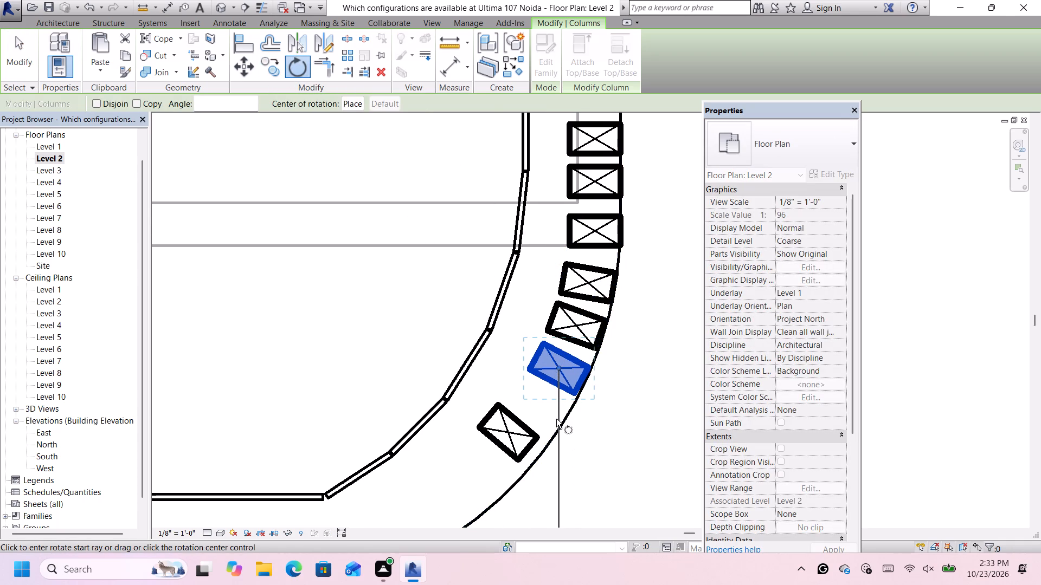
click(557, 419)
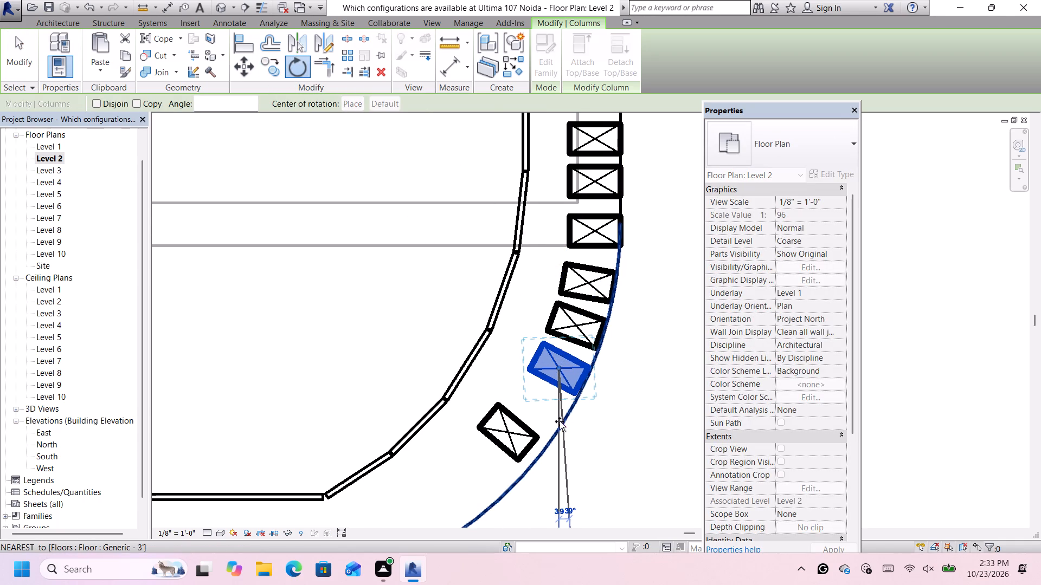
click(560, 421)
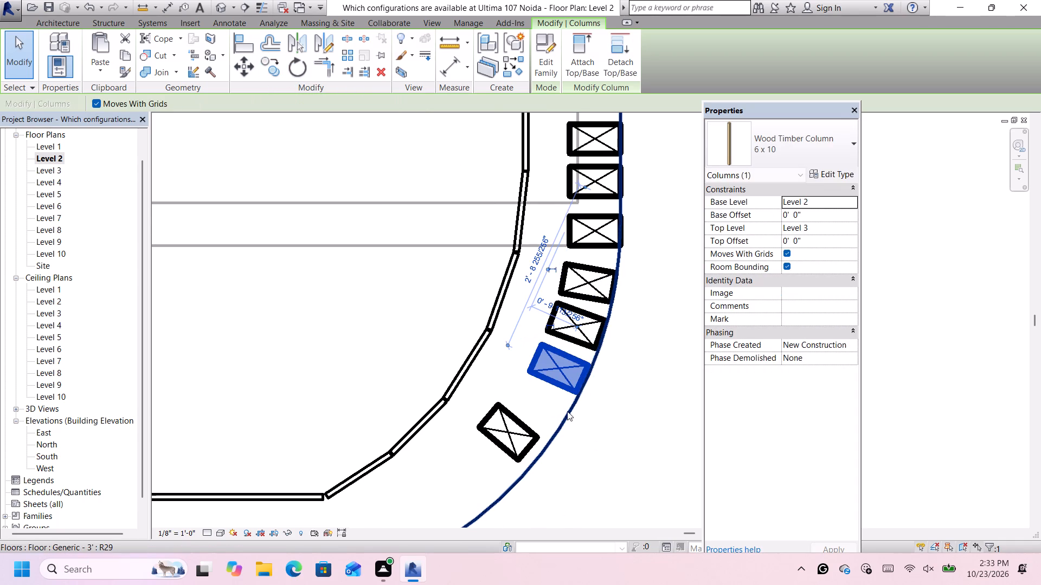
scroll(582, 394, down, 2)
click(603, 454)
scroll(599, 456, down, 3)
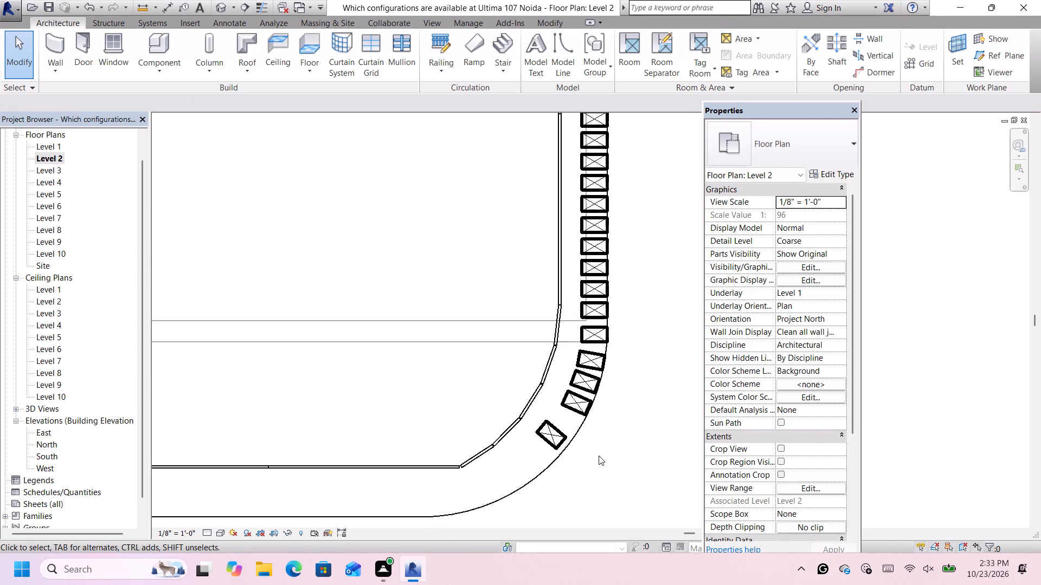
scroll(599, 456, down, 3)
scroll(584, 470, up, 7)
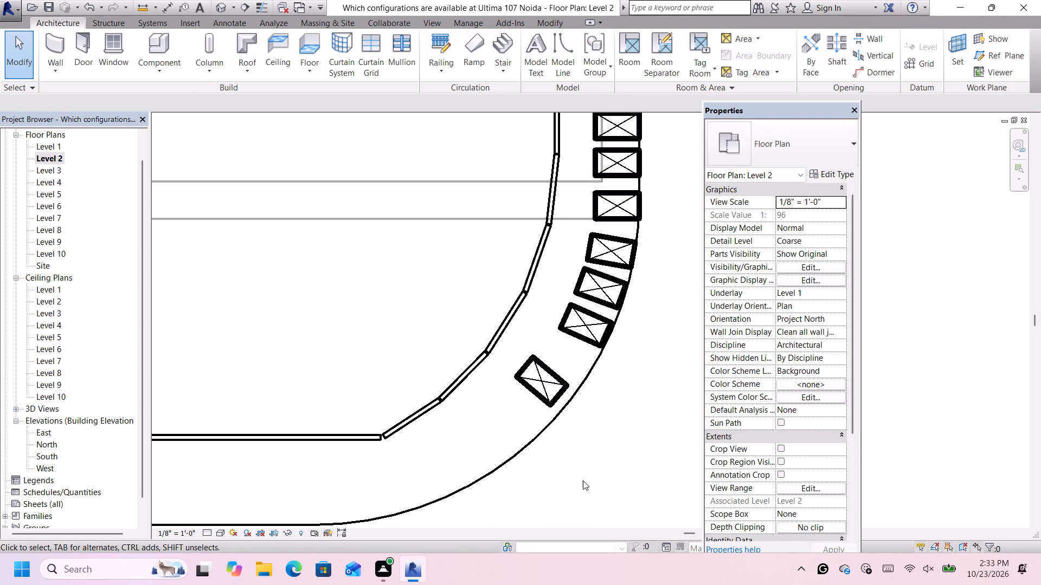
Nudge the fourth angled timber column on the rounded corner outward to the curved slab edge, closer to the third angled column.
scroll(577, 460, up, 2)
scroll(537, 335, up, 1)
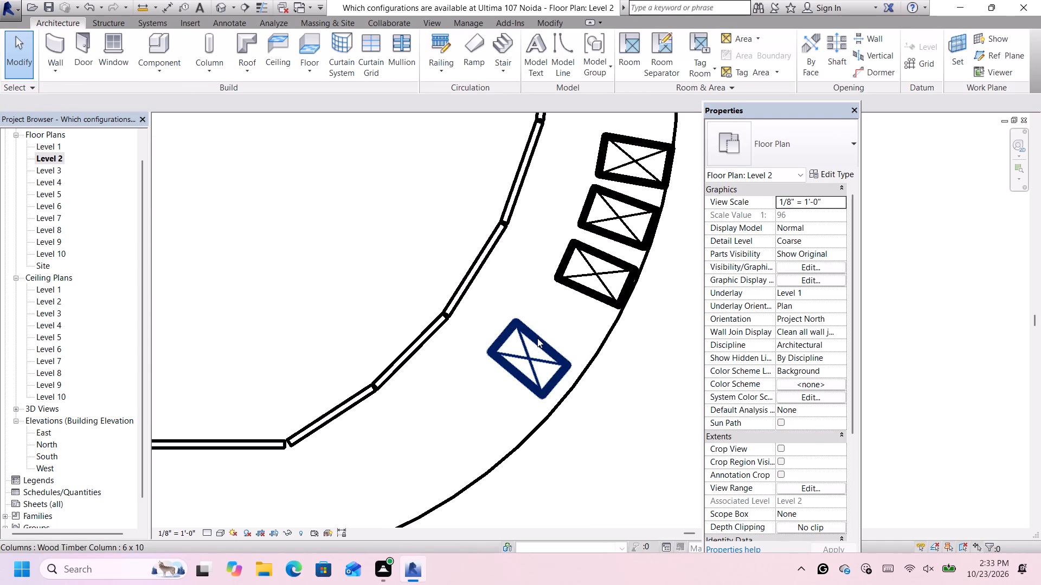
click(537, 338)
key(Up)
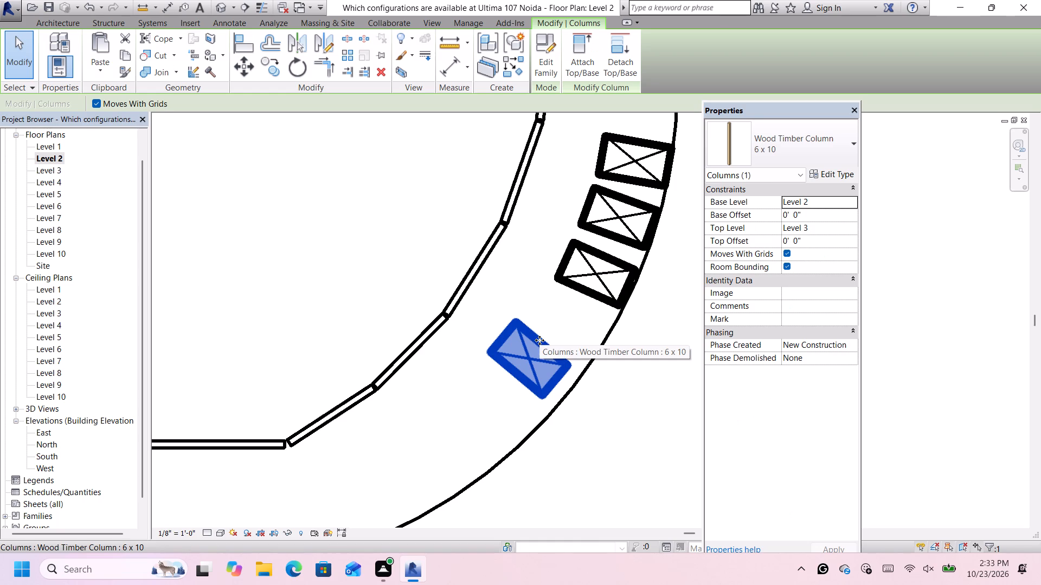
key(Up)
key(Right)
key(Right)
key(Right)
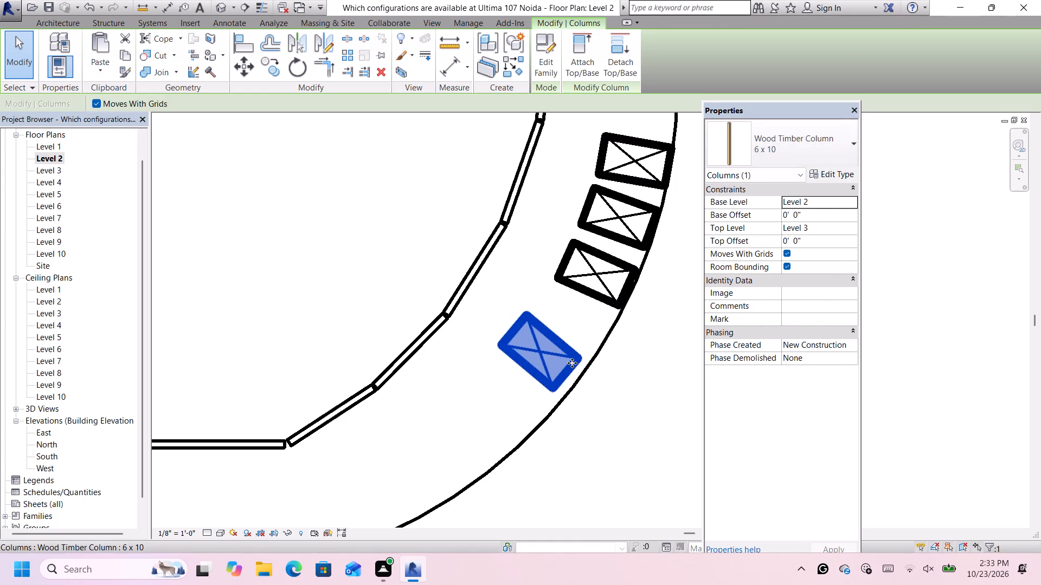
key(Up)
key(Up)
key(Right)
key(Right)
key(Right)
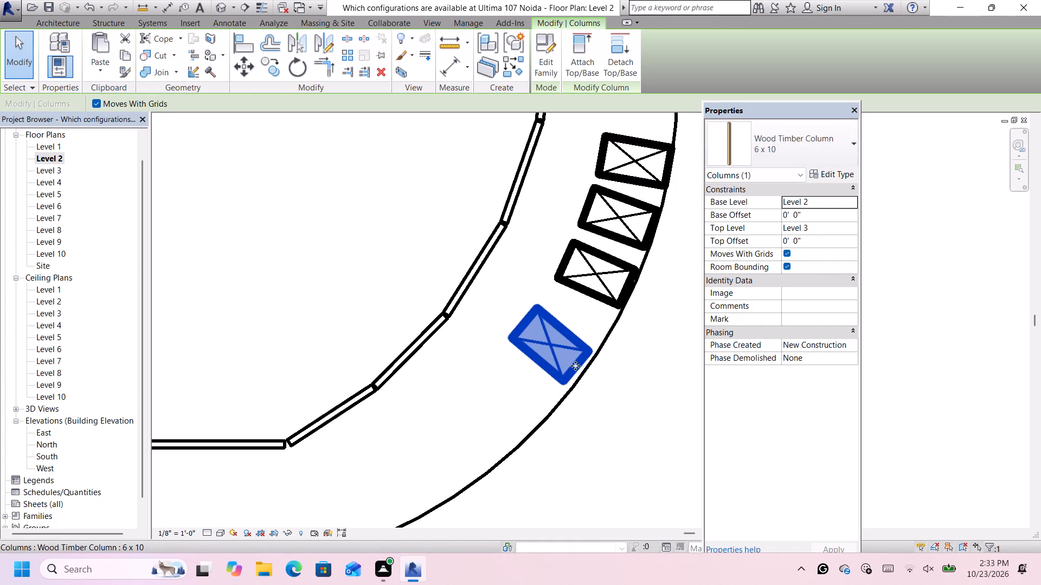
scroll(582, 354, down, 3)
scroll(627, 389, up, 1)
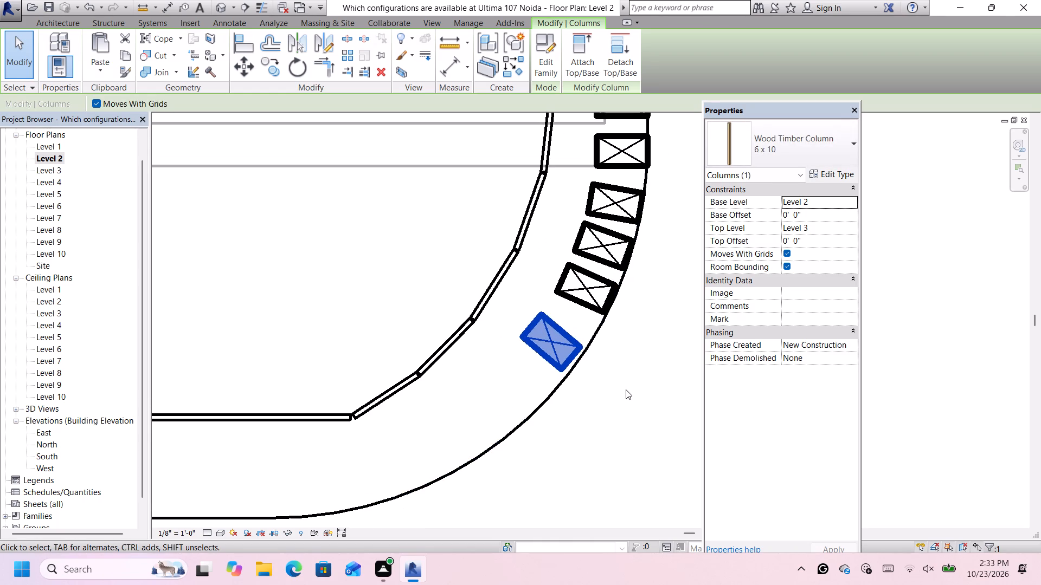
key(Up)
key(Right)
key(Right)
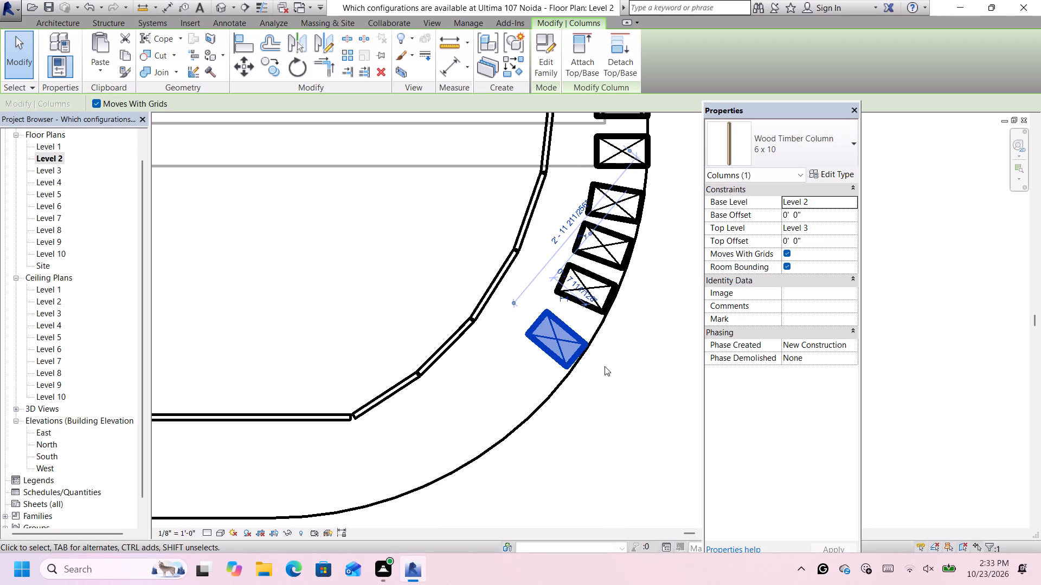
Rotate the fourth angled timber column about 6° counterclockwise around its centre.
click(295, 71)
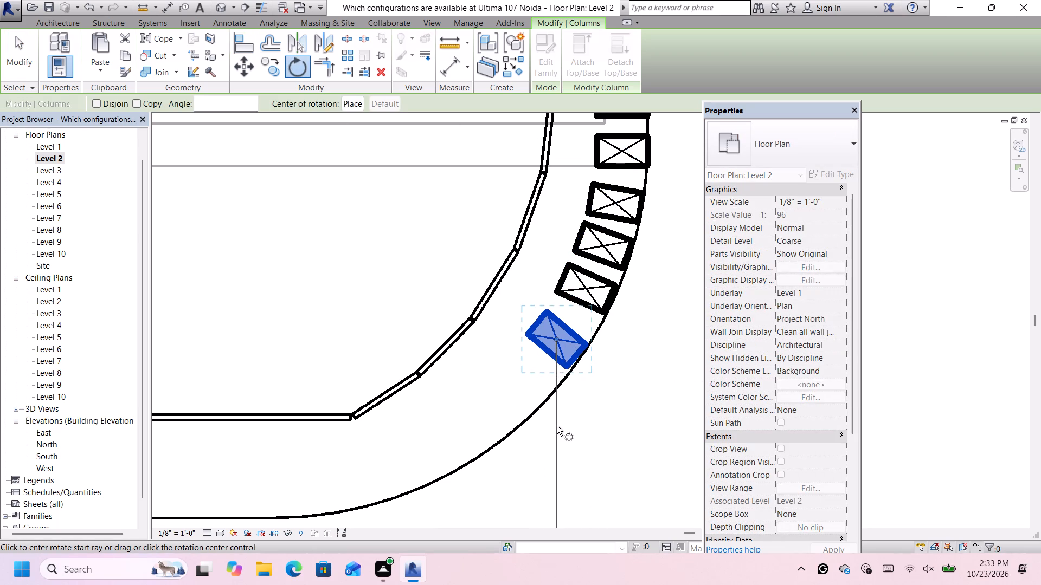
click(557, 426)
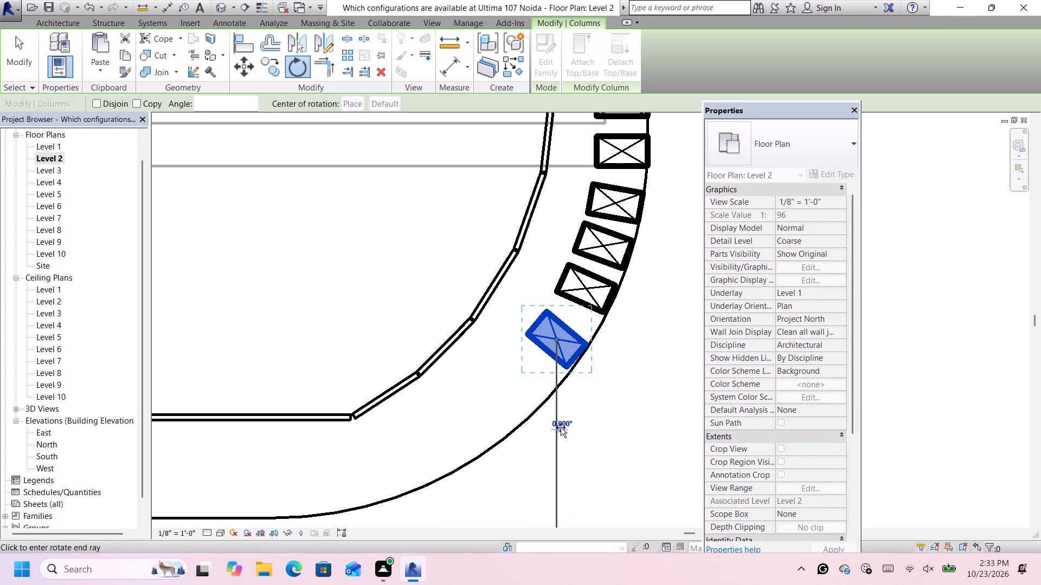
scroll(566, 430, up, 1)
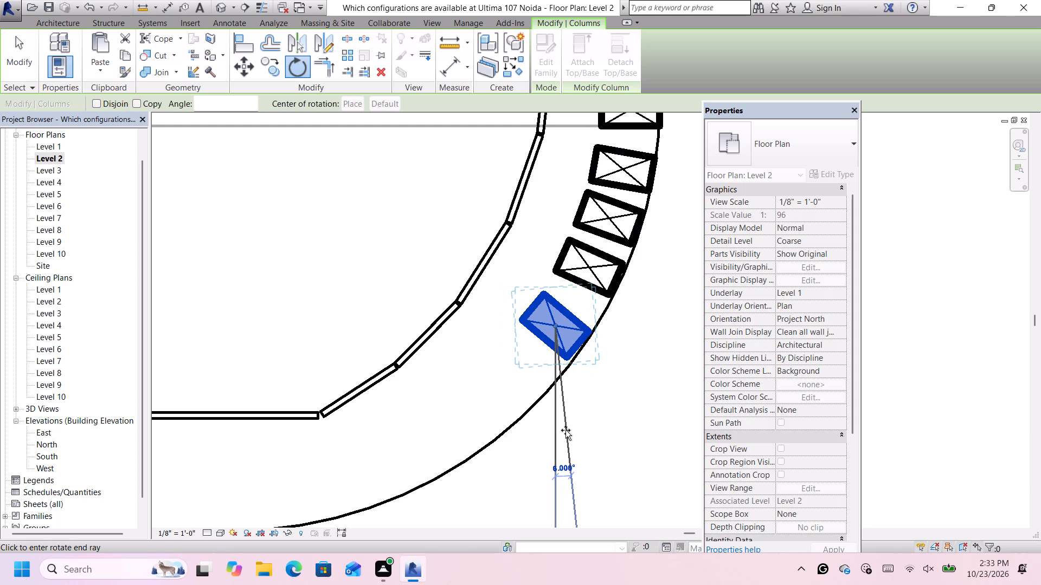
click(566, 430)
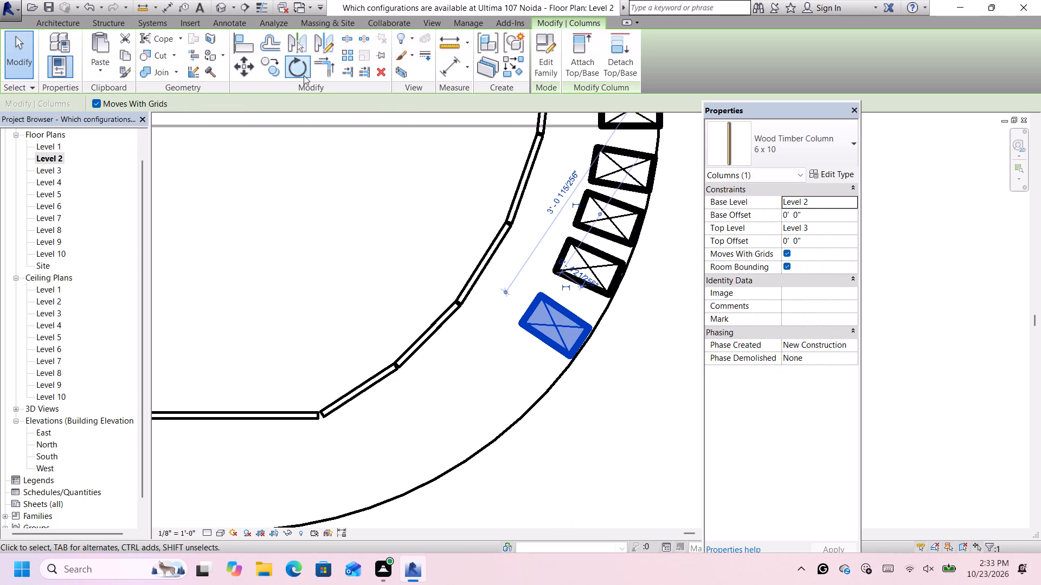
Turn the fourth angled timber column back about 5° clockwise.
click(302, 64)
click(557, 427)
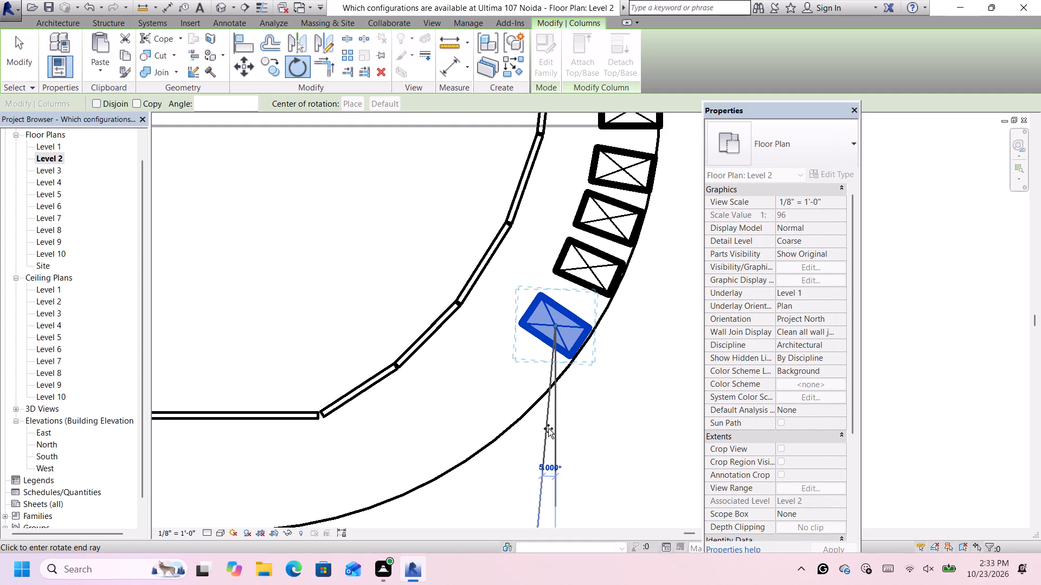
click(548, 428)
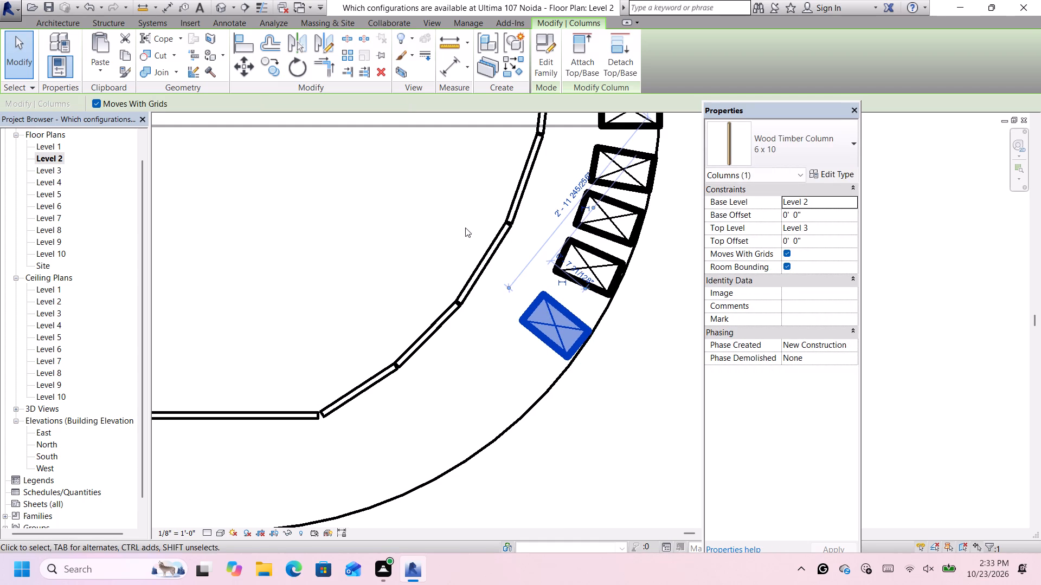
click(300, 67)
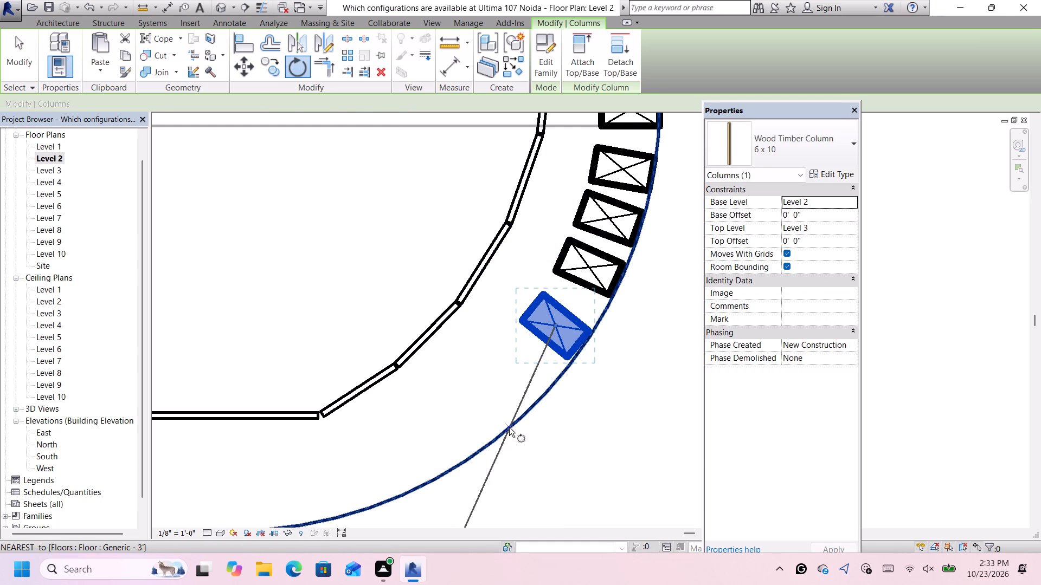
key(Escape)
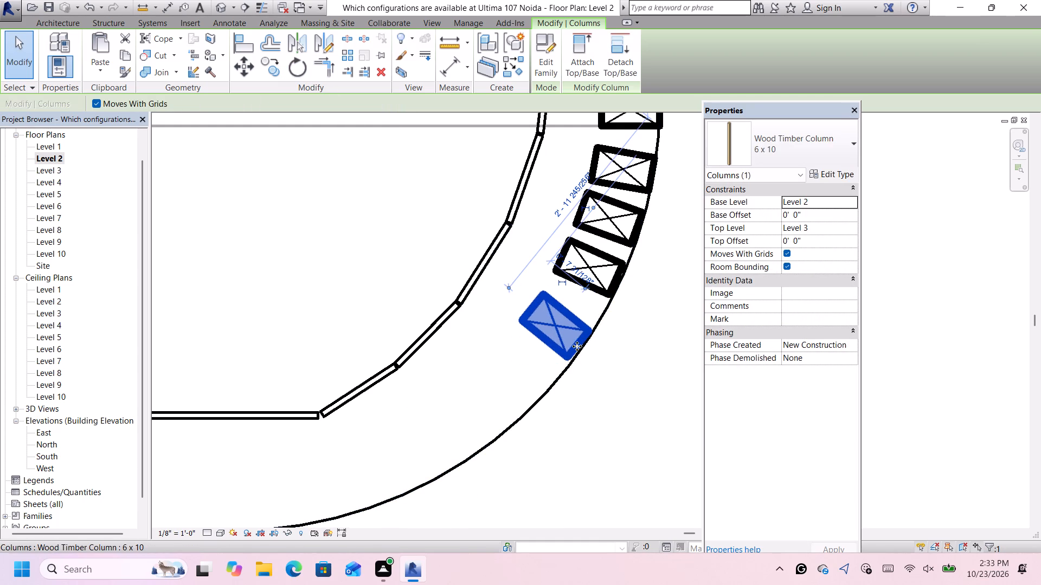
Nudge the fourth angled timber column closer to the third one and back out to the curved slab edge.
key(Up)
key(Up)
key(Up)
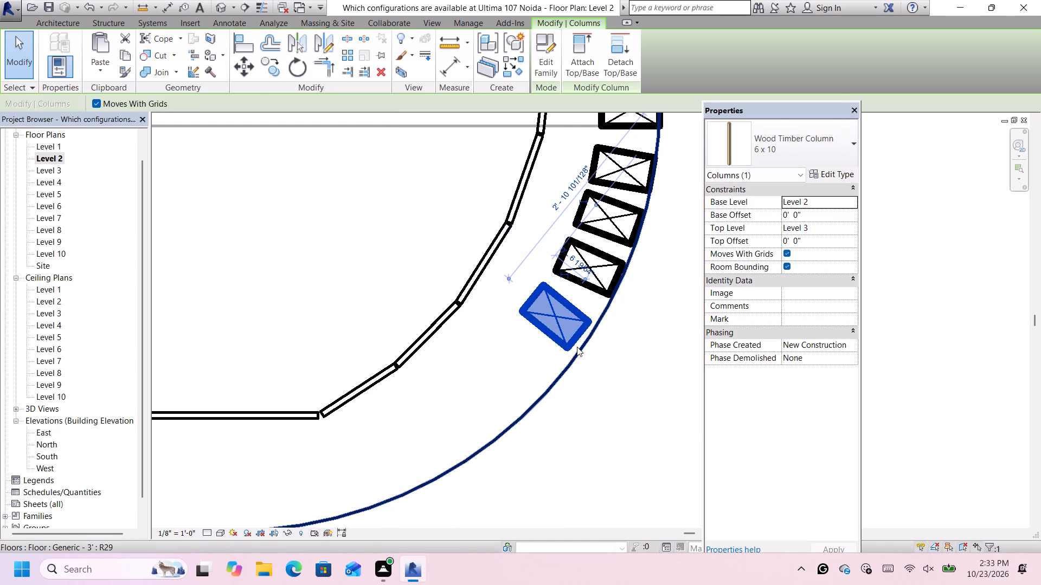
key(Right)
key(Right)
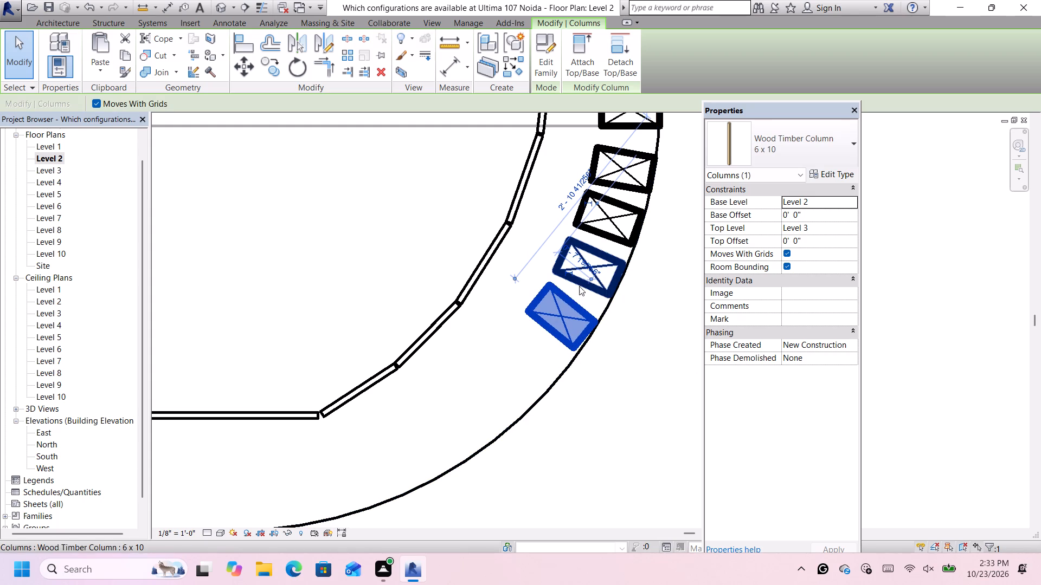
Rotate the fourth angled timber column counterclockwise in two small turns, the second about 3°, to follow the curved slab edge.
click(292, 68)
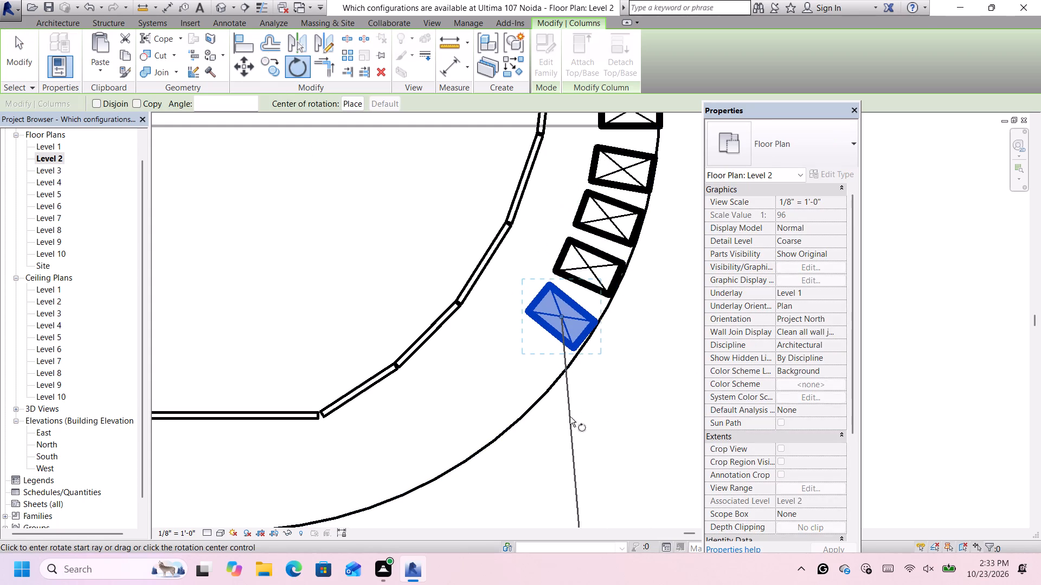
click(561, 424)
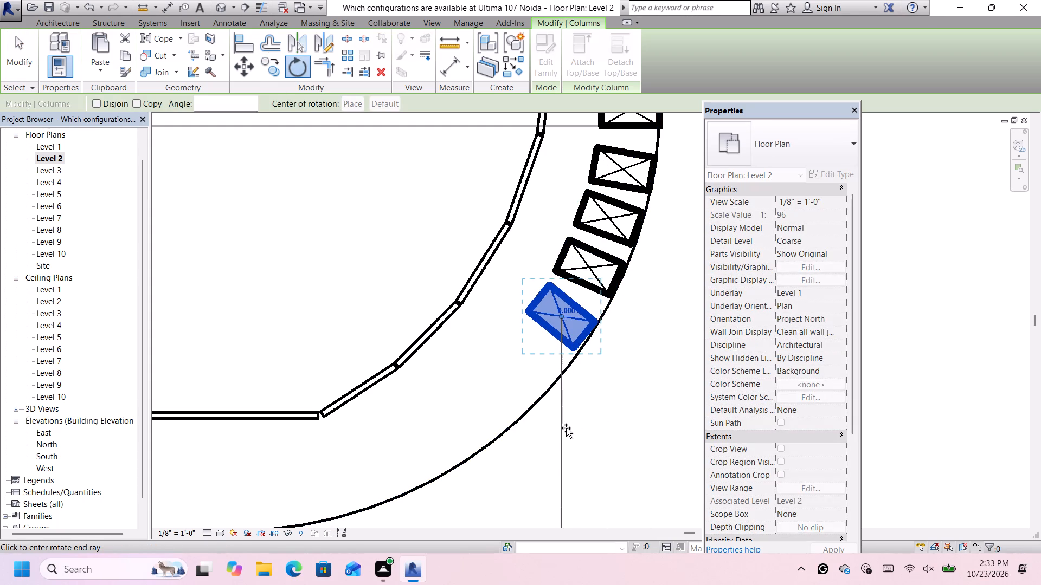
click(567, 428)
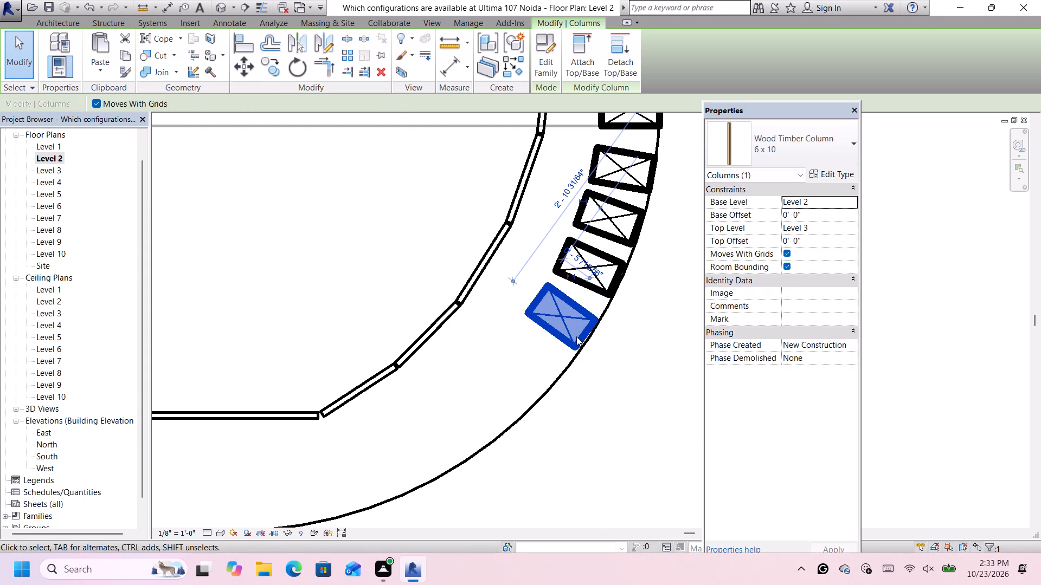
click(298, 71)
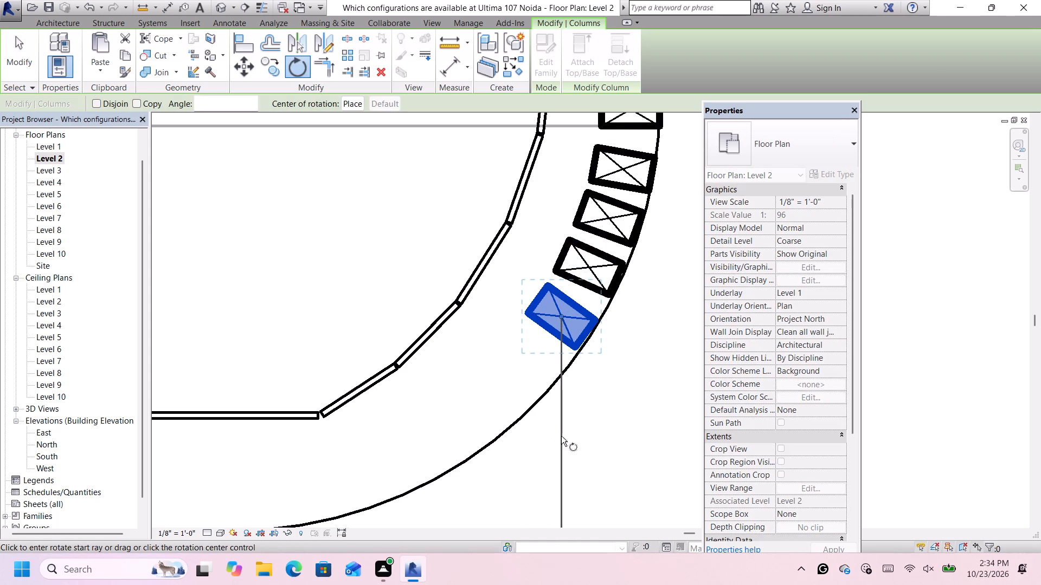
click(561, 436)
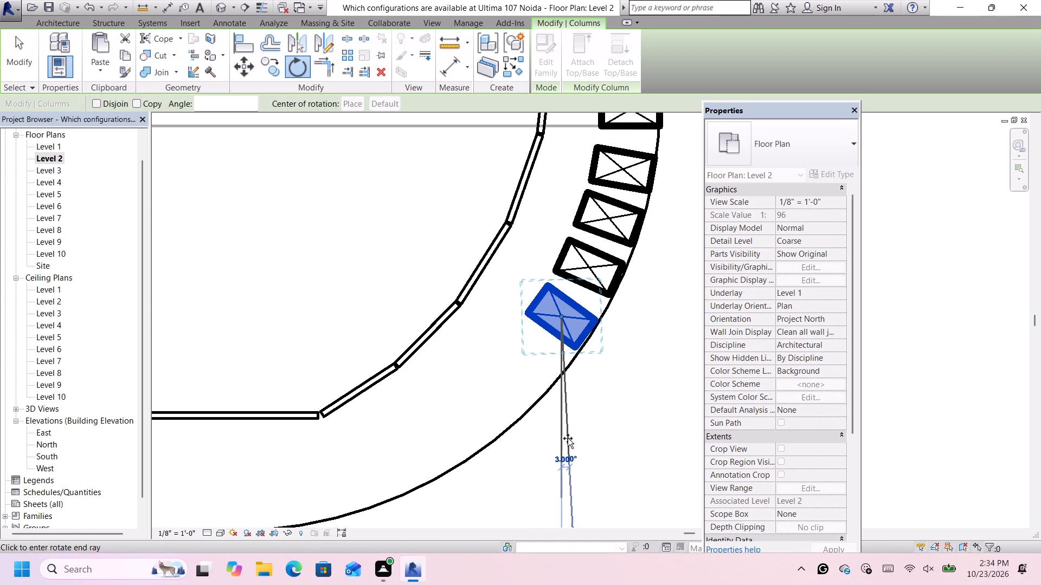
click(568, 438)
Nudge the fourth angled timber column slightly up and outward so its spacing matches the other angled columns.
scroll(574, 421, down, 2)
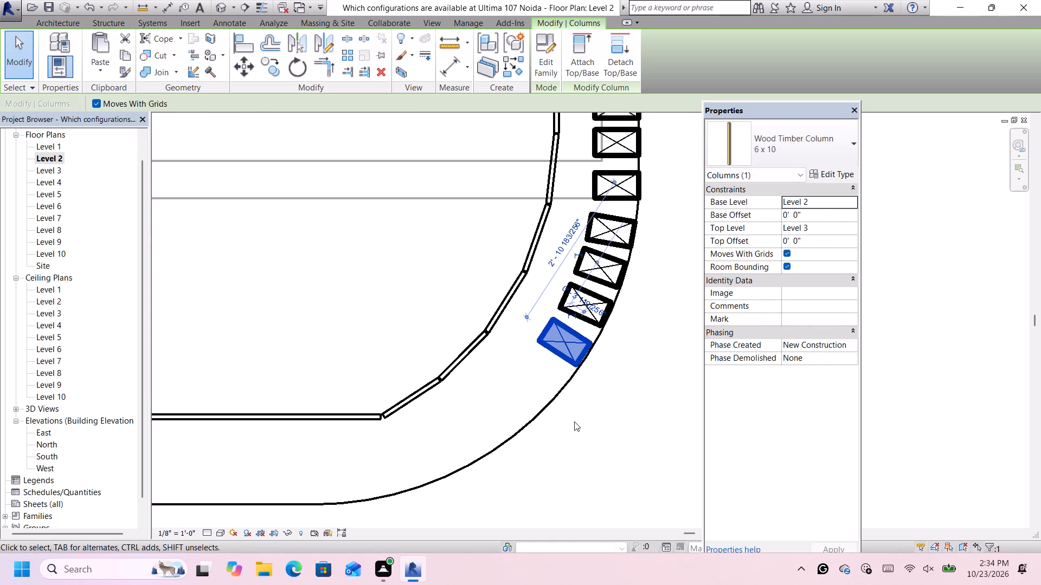
key(Up)
key(Right)
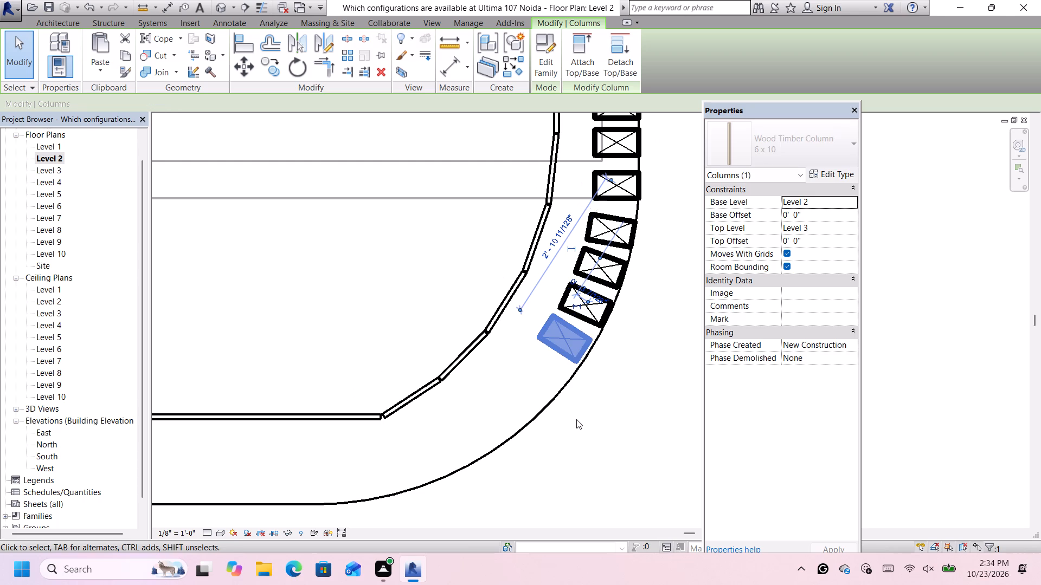
click(592, 401)
Place another 6 x 10 Wood Timber Column up to Level 3 beyond the fourth angled column on the rounded corner, saving the project when asked.
scroll(586, 405, down, 3)
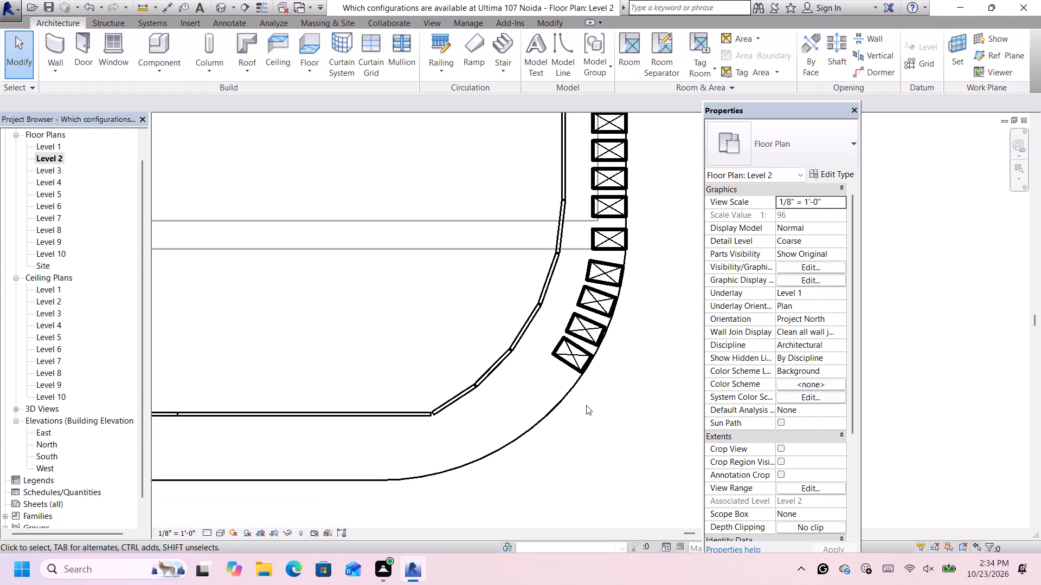
scroll(586, 409, up, 3)
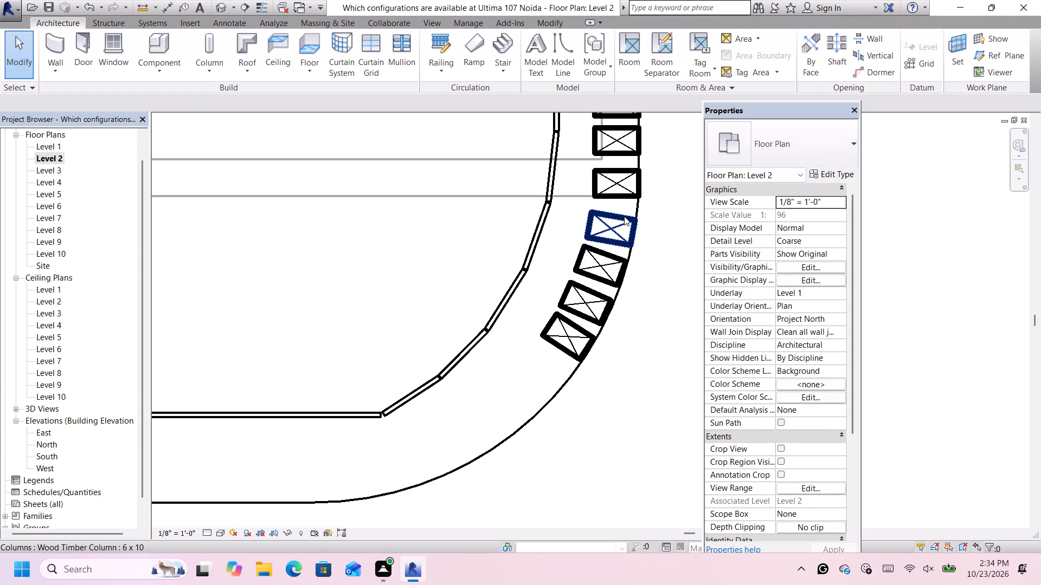
scroll(621, 222, down, 3)
scroll(591, 344, up, 1)
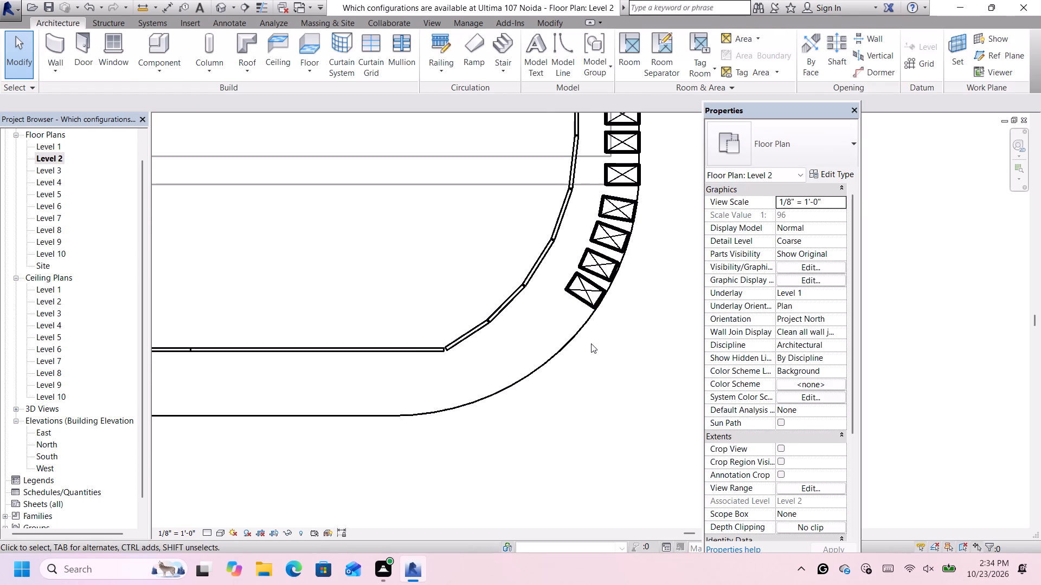
scroll(591, 343, up, 1)
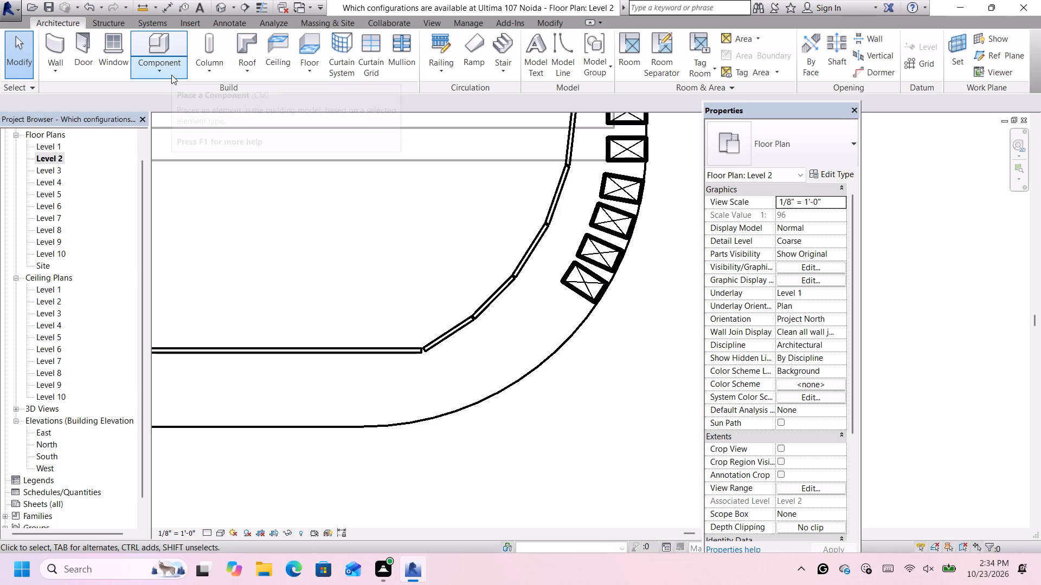
click(207, 73)
click(211, 118)
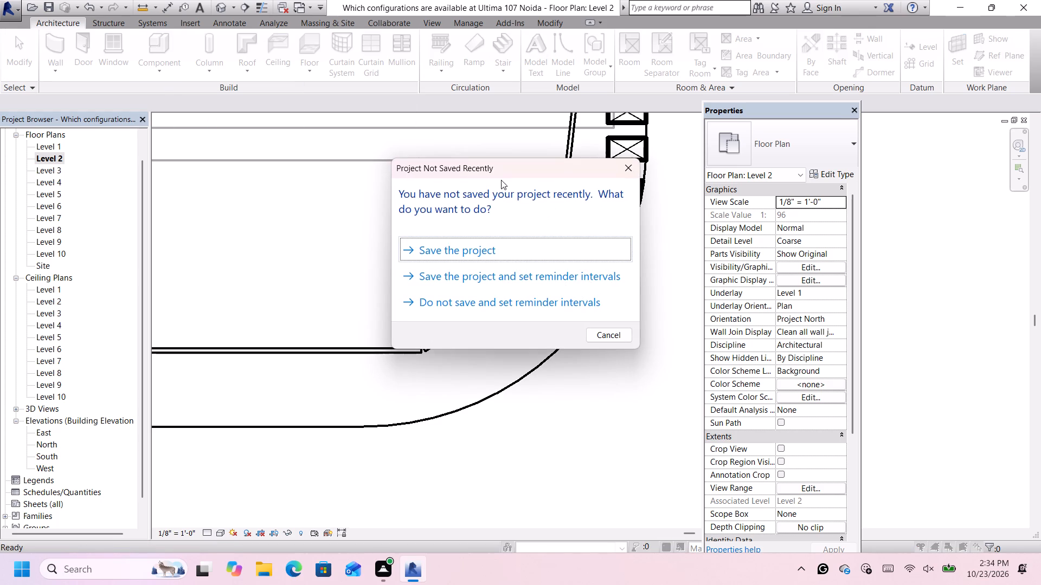
click(509, 249)
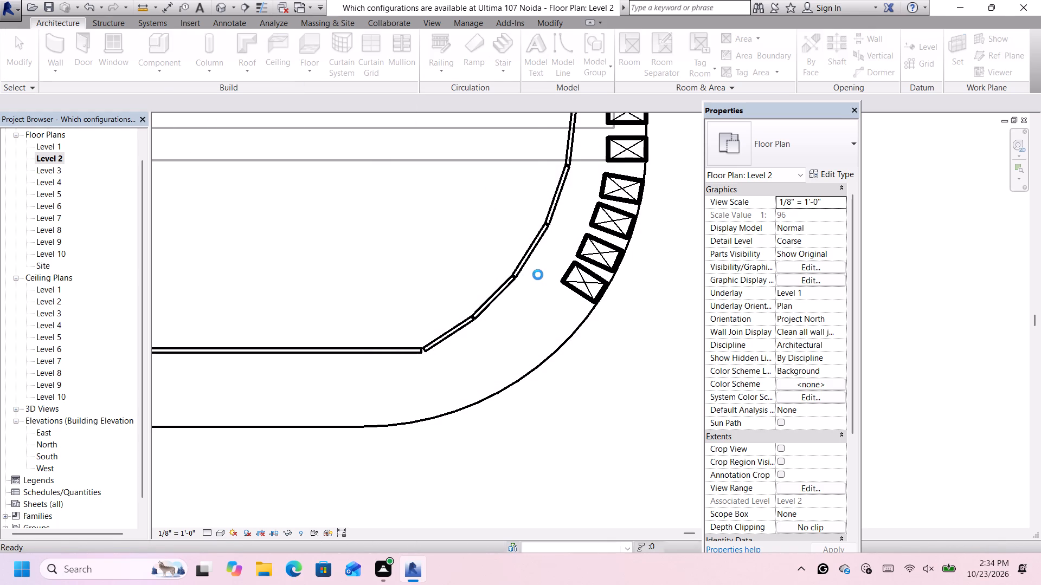
key(space)
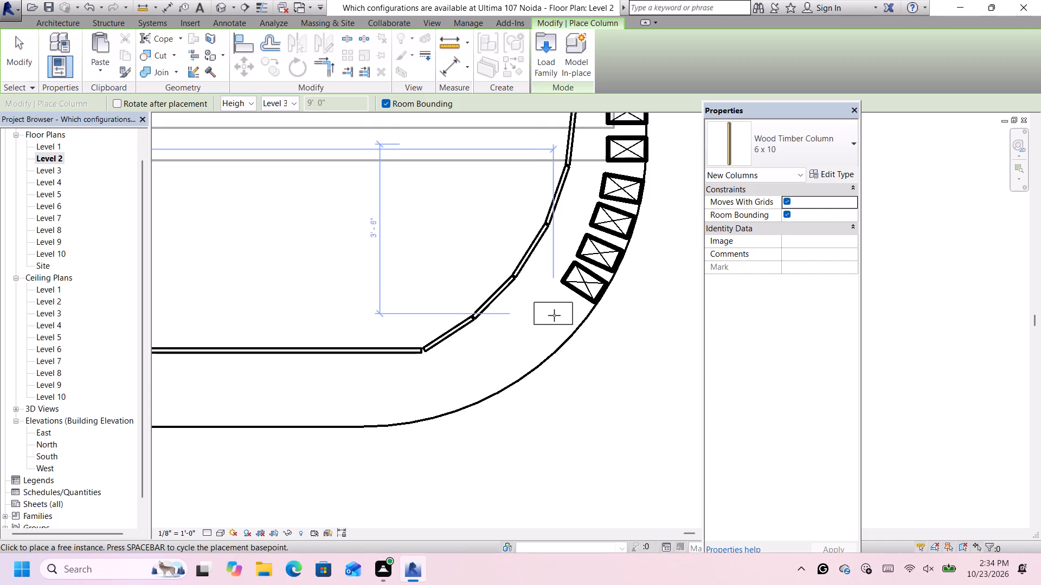
click(554, 316)
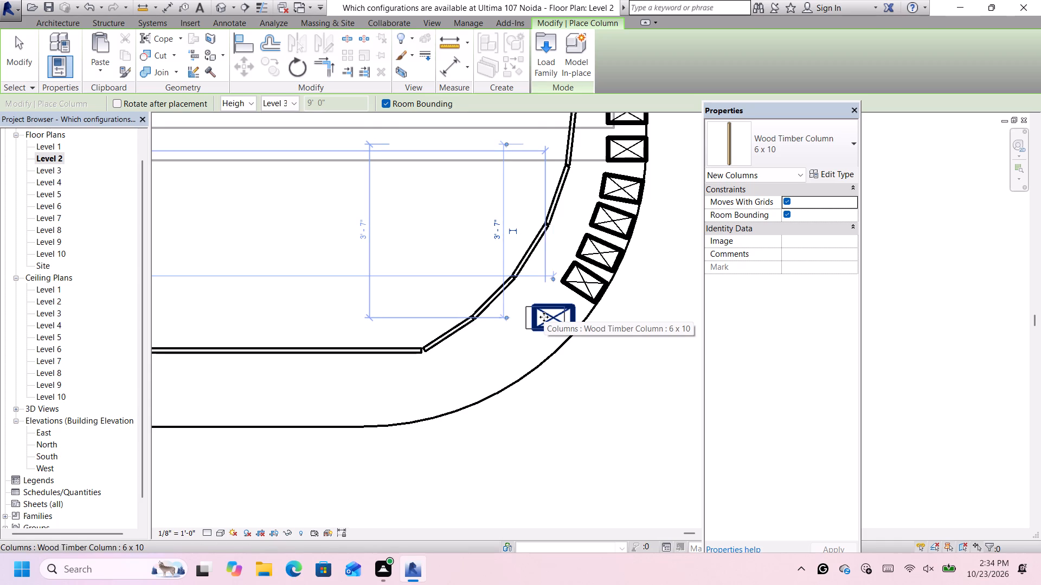
key(Escape)
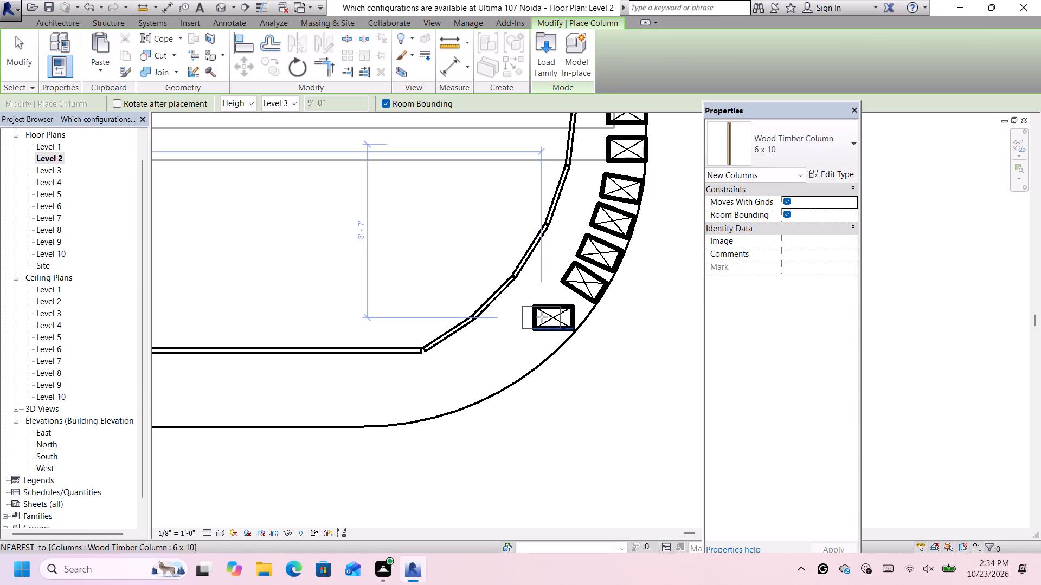
key(Escape)
Rotate the fifth timber column on the rounded corner about 36° clockwise to follow the curved slab edge.
click(550, 307)
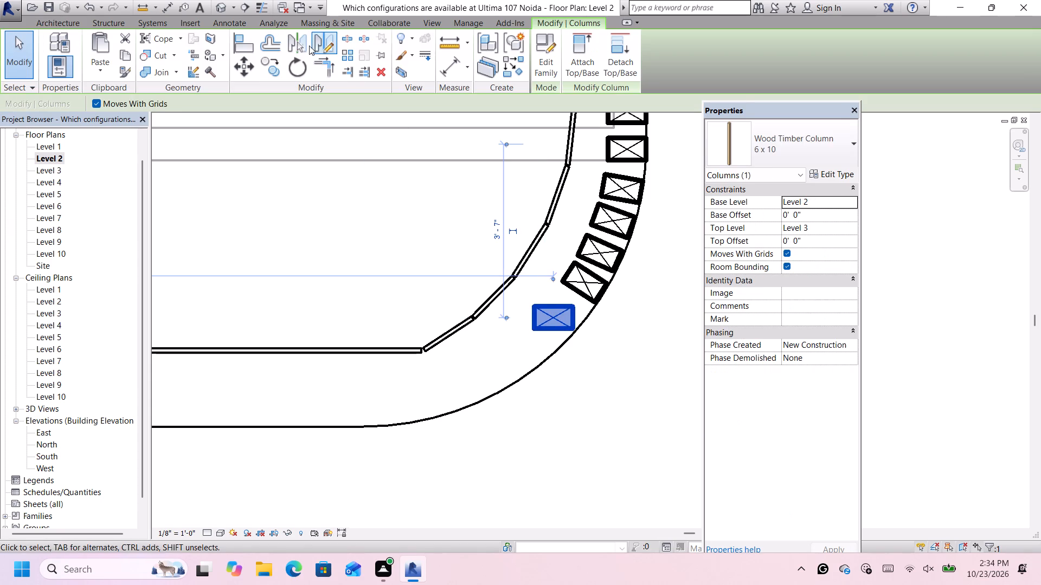
click(301, 67)
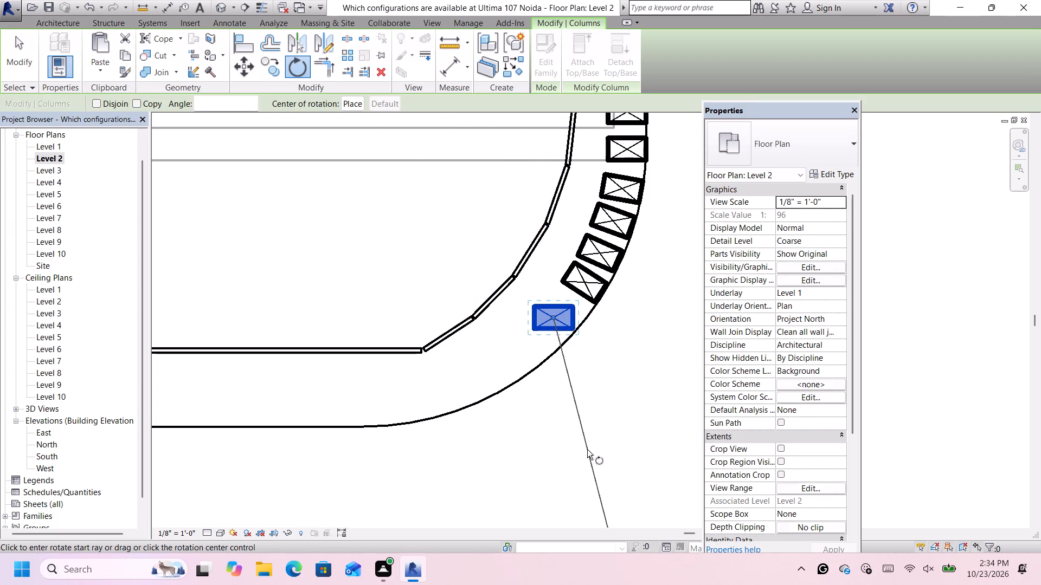
click(552, 428)
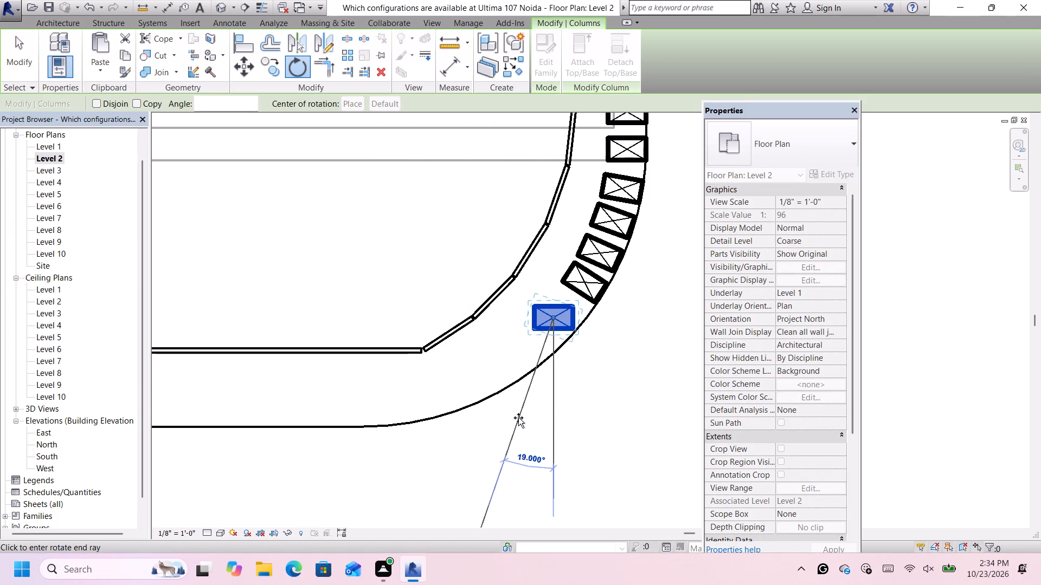
click(485, 403)
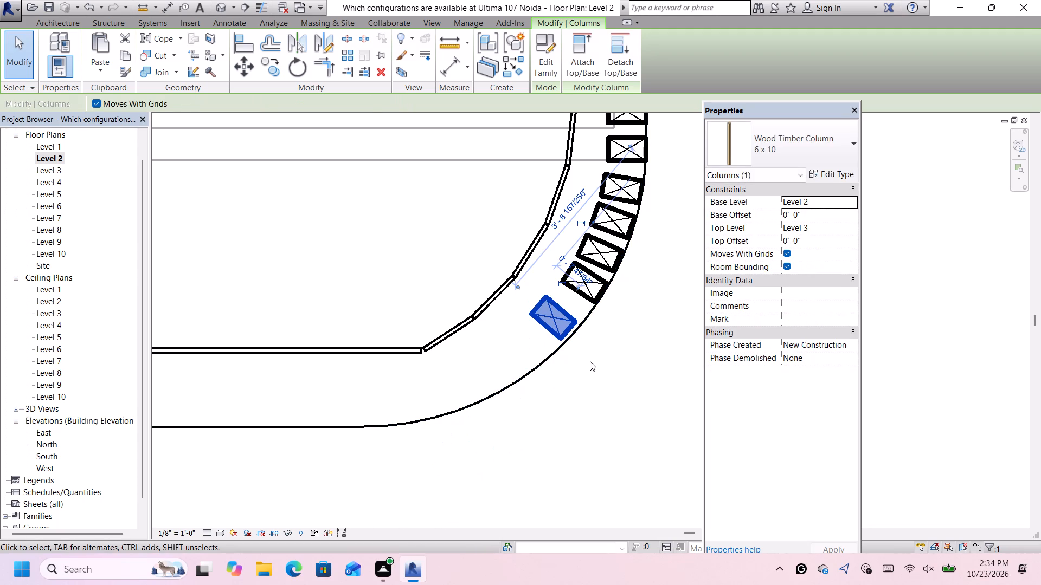
Nudge the fifth angled timber column up and outward until it meets the curved slab edge, spaced like the other angled columns.
scroll(590, 357, up, 2)
key(Up)
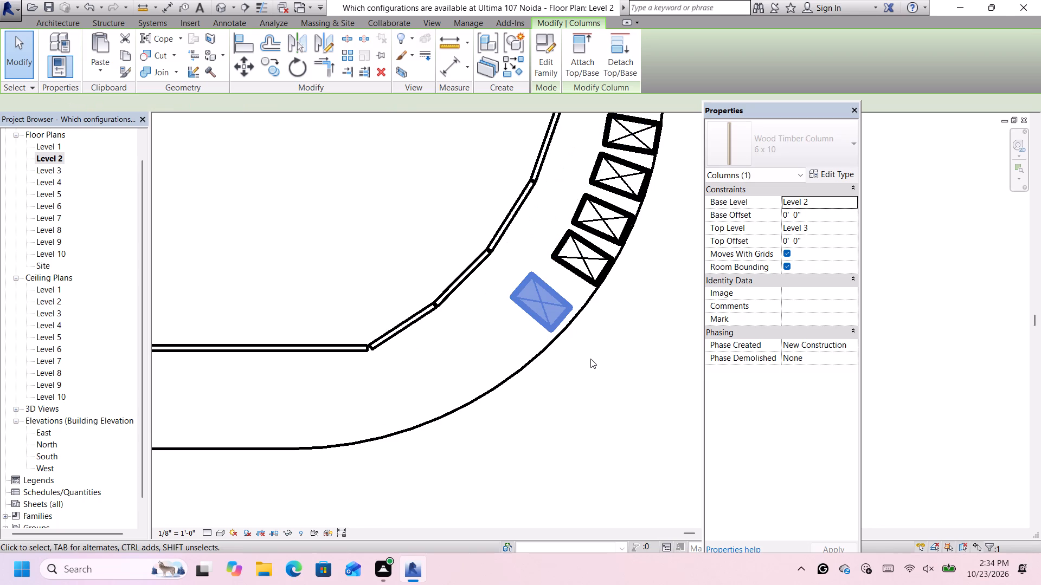
key(Up)
key(Down)
key(Down)
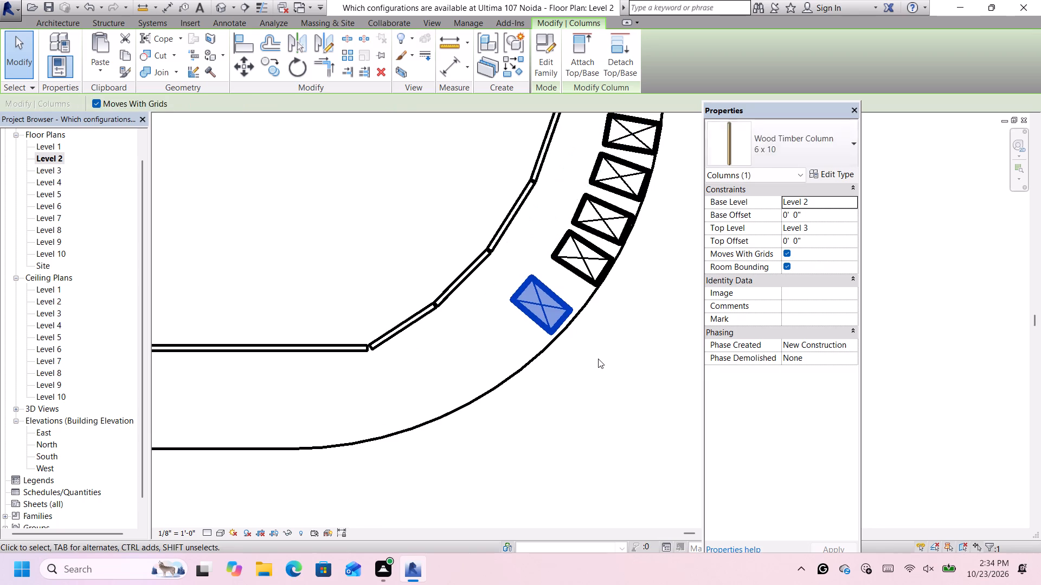
key(Down)
key(Right)
key(Up)
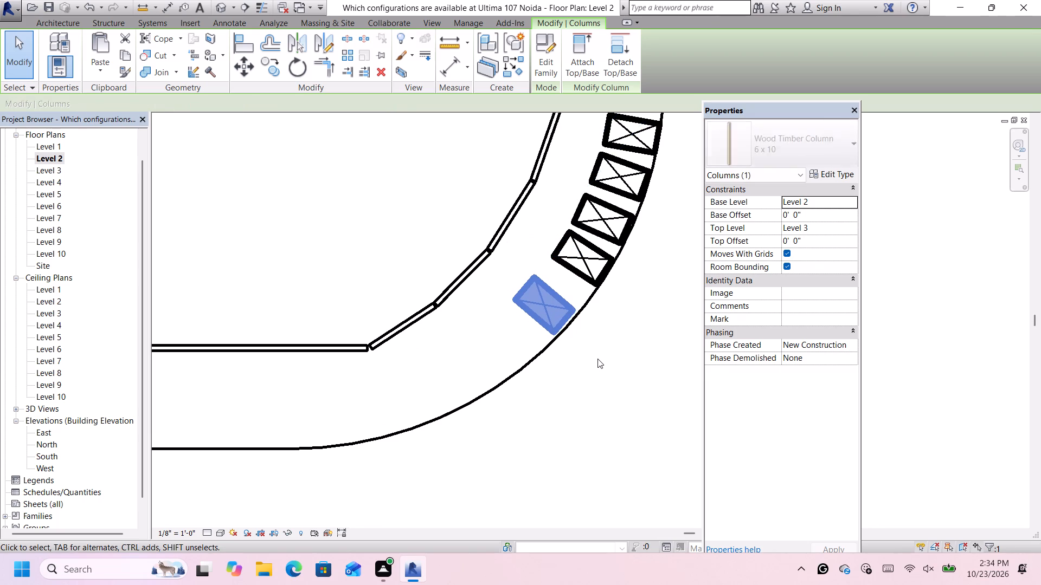
key(Up)
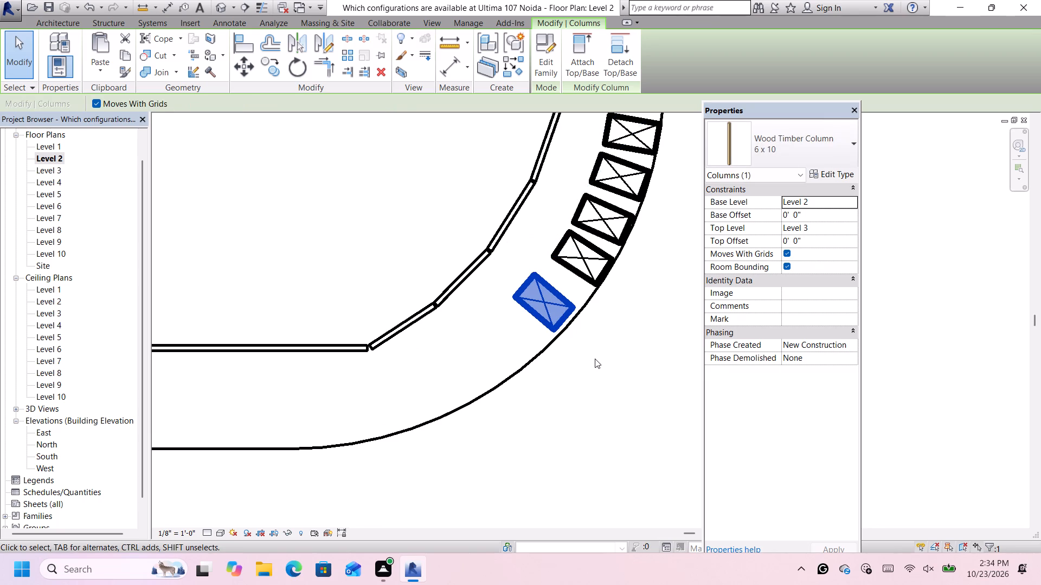
key(Down)
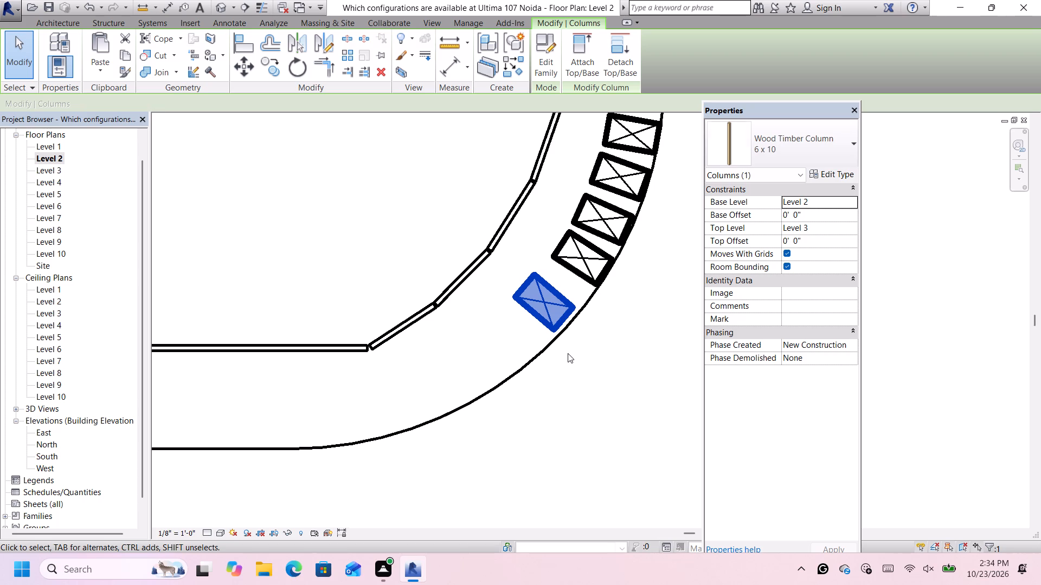
key(Down)
key(Up)
key(Up)
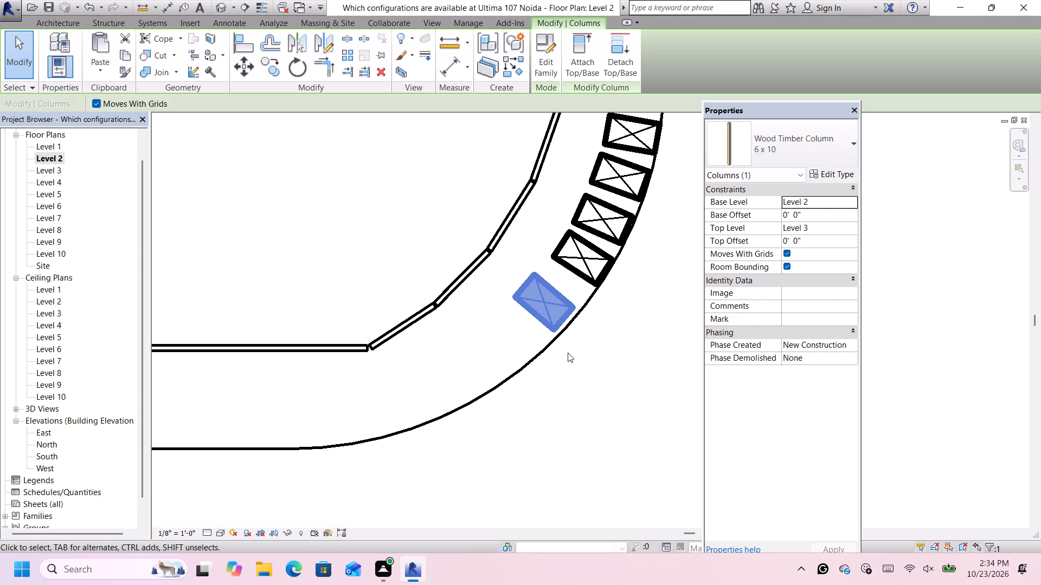
key(Right)
key(Right)
key(Right)
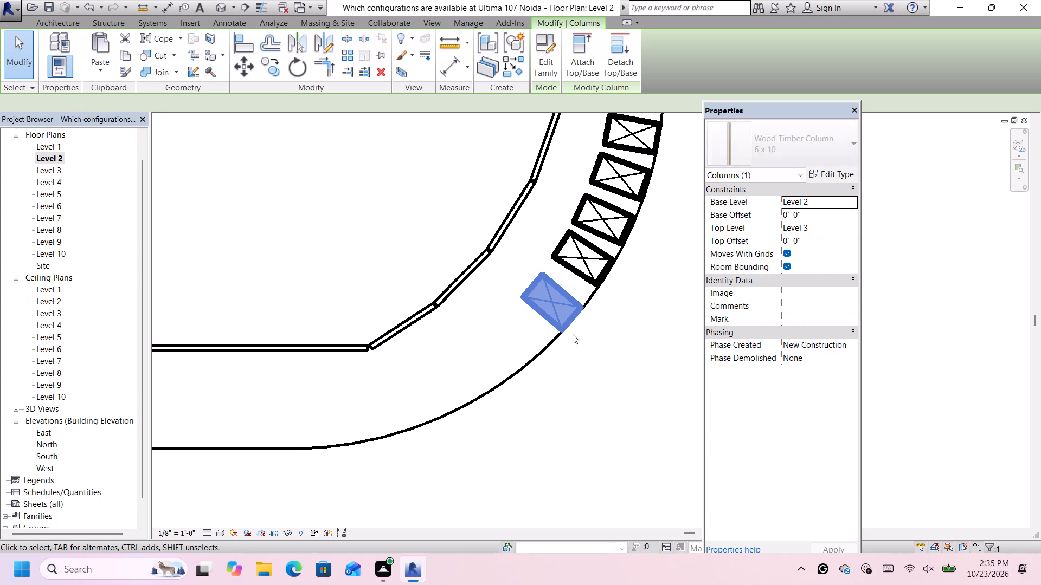
key(Right)
key(Up)
key(Up)
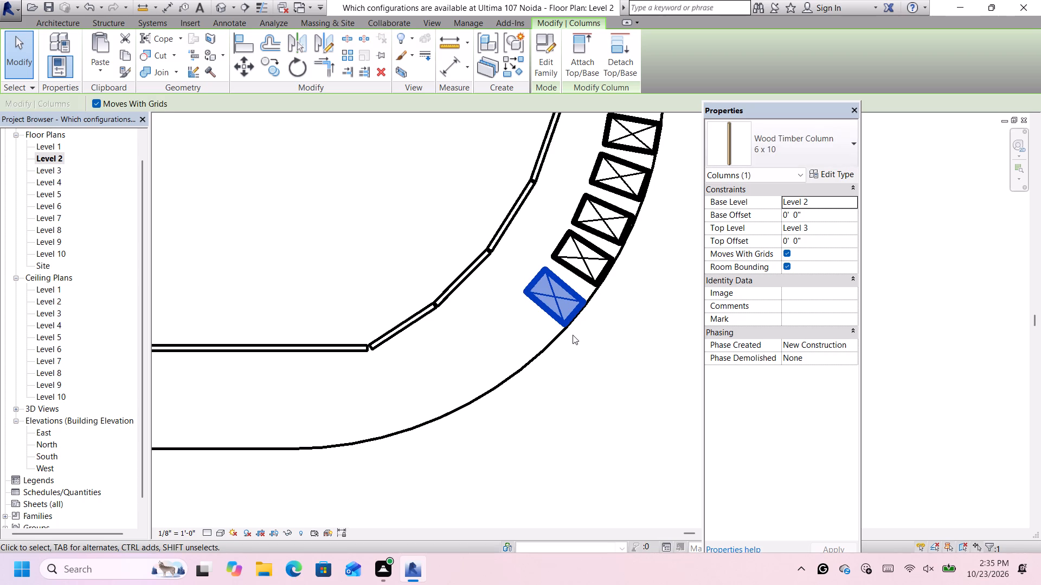
click(585, 345)
Place a sixth 6 x 10 Wood Timber Column up to Level 3 beyond the fifth angled column, its long side running east-west.
scroll(585, 344, down, 3)
scroll(628, 307, up, 2)
scroll(628, 307, down, 8)
scroll(629, 272, up, 5)
scroll(642, 356, up, 2)
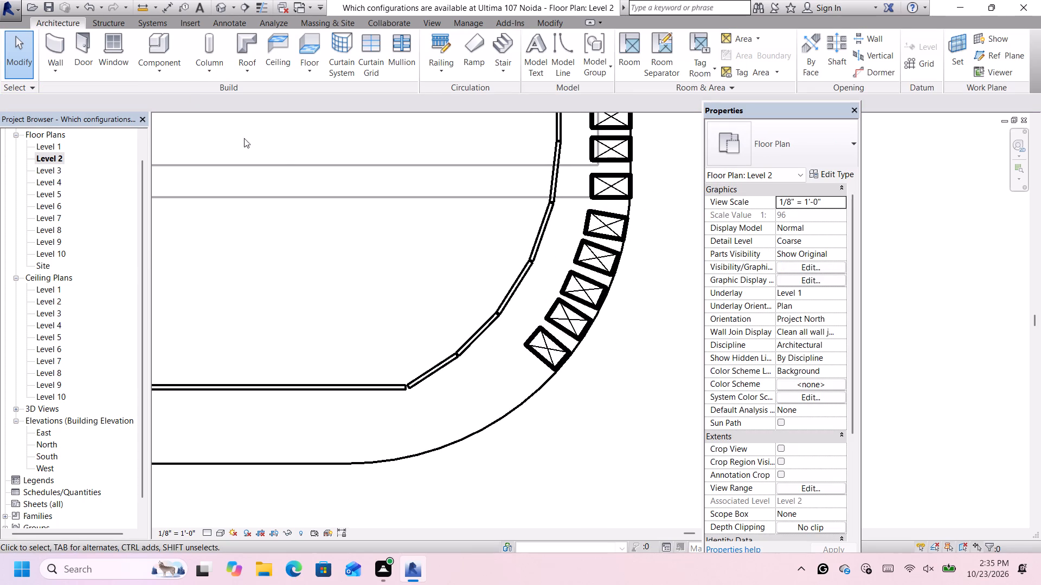
click(220, 68)
click(230, 125)
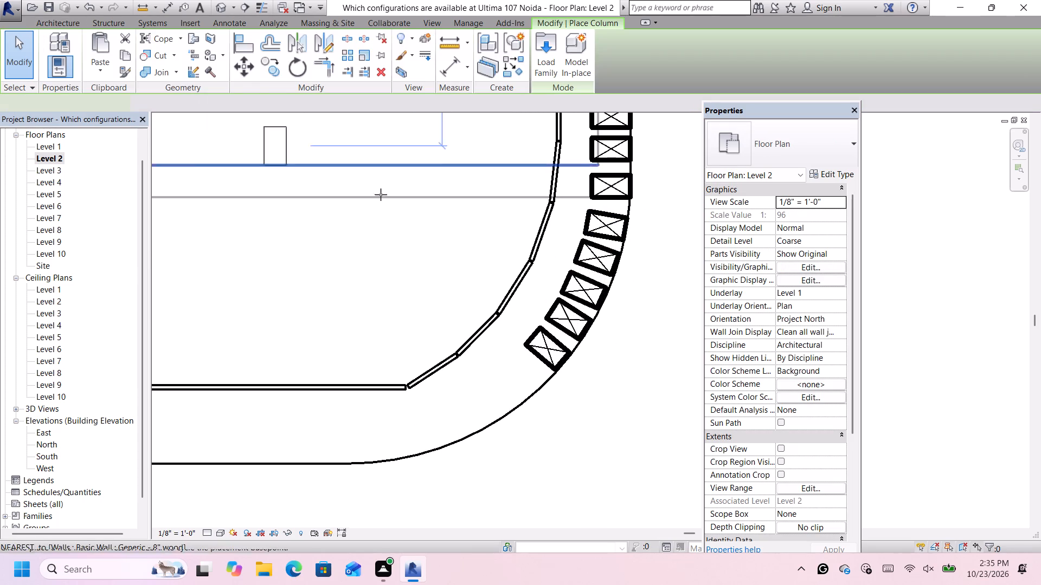
key(space)
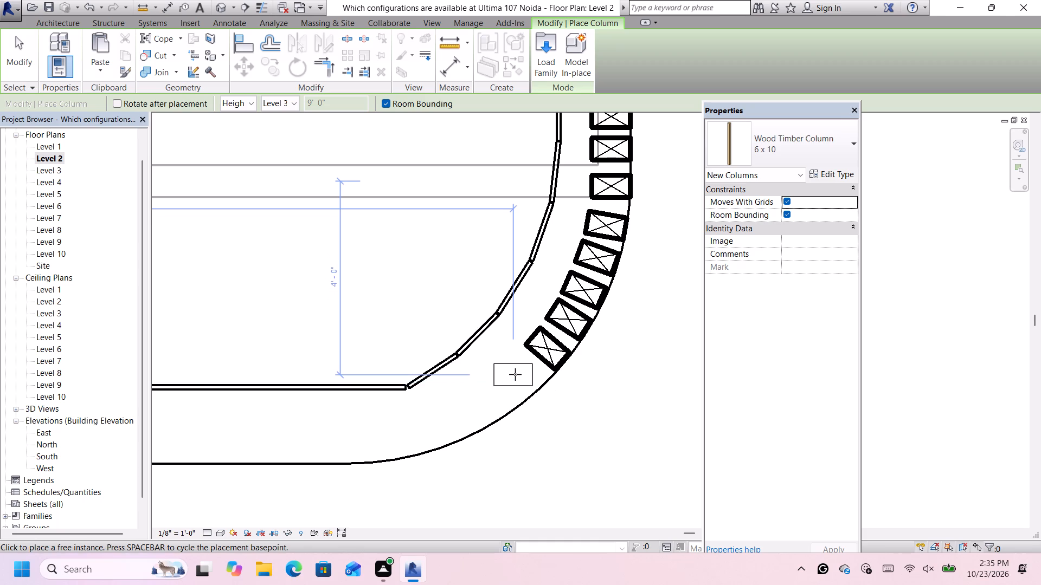
scroll(515, 374, up, 3)
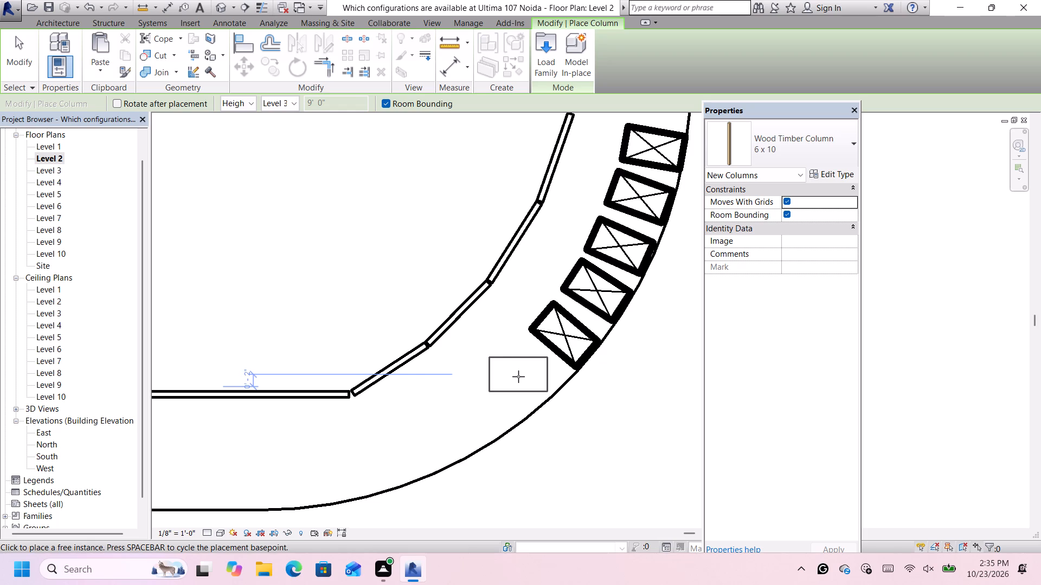
click(518, 376)
key(Escape)
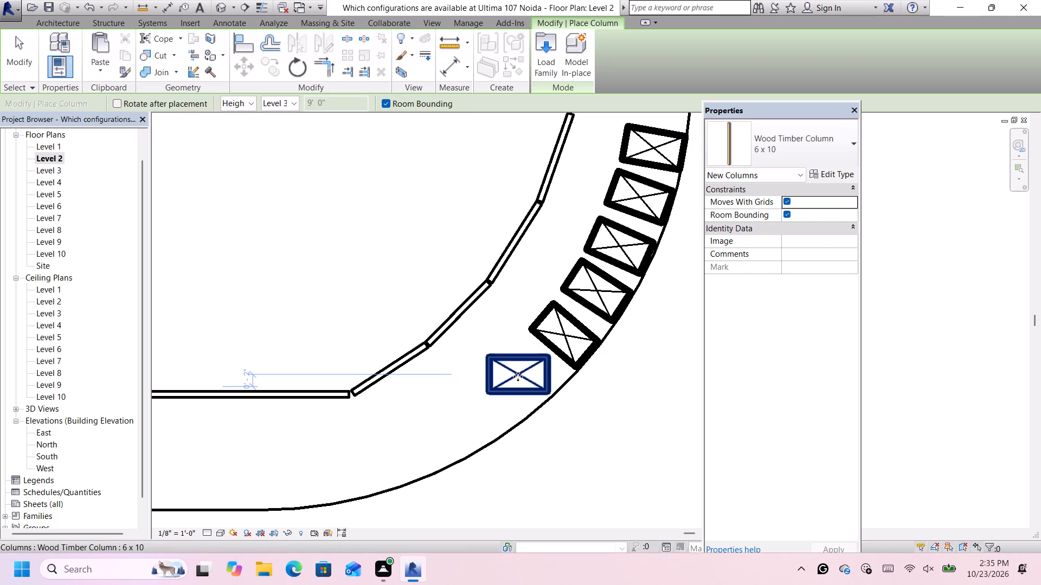
scroll(477, 326, up, 6)
key(Escape)
Rotate the sixth timber column on the rounded corner about 40° clockwise to follow the curved slab edge.
scroll(552, 373, down, 6)
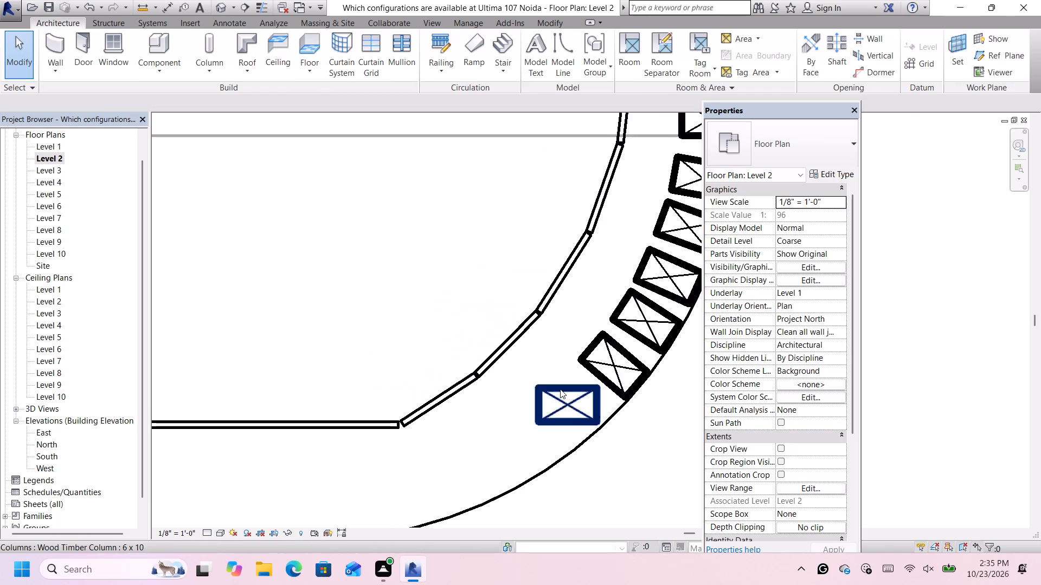
scroll(560, 389, down, 2)
click(562, 386)
scroll(562, 386, down, 4)
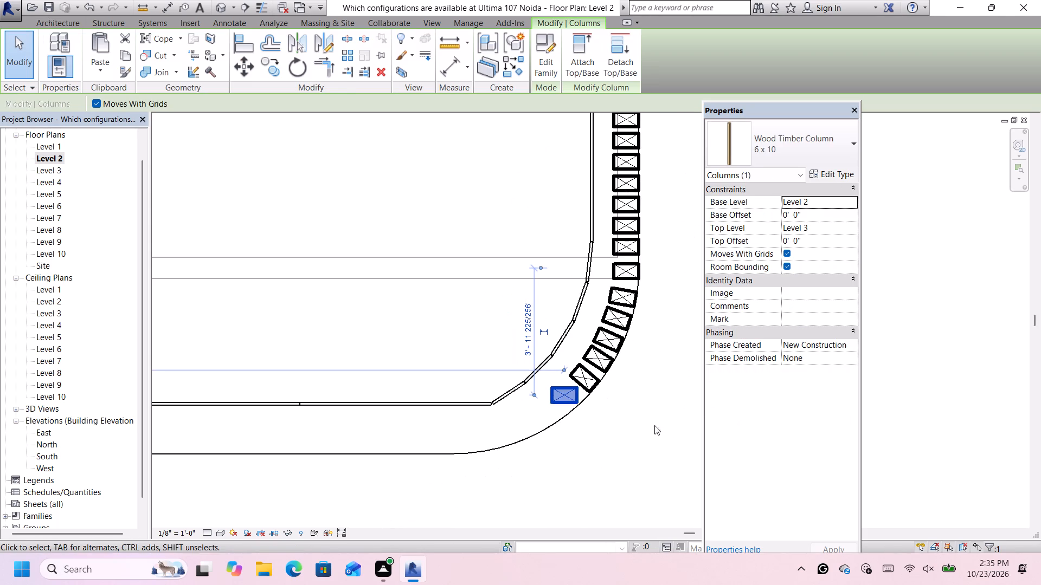
scroll(645, 425, up, 4)
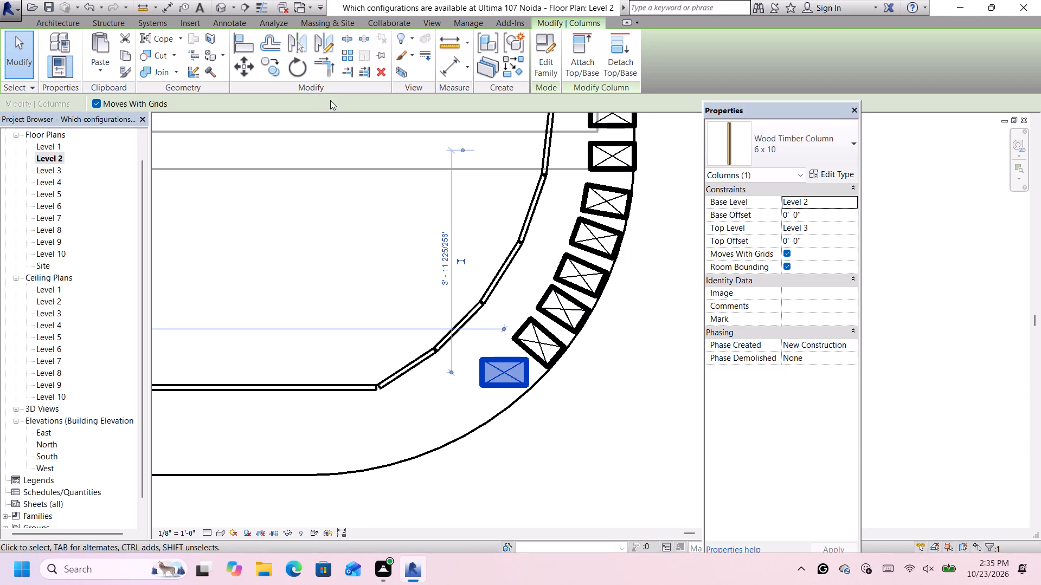
click(299, 64)
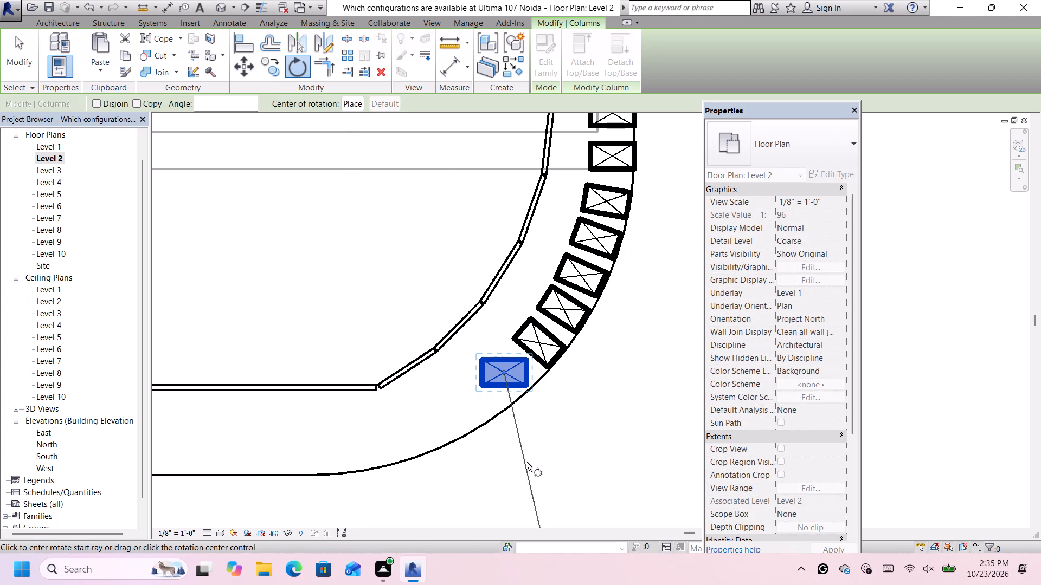
click(501, 446)
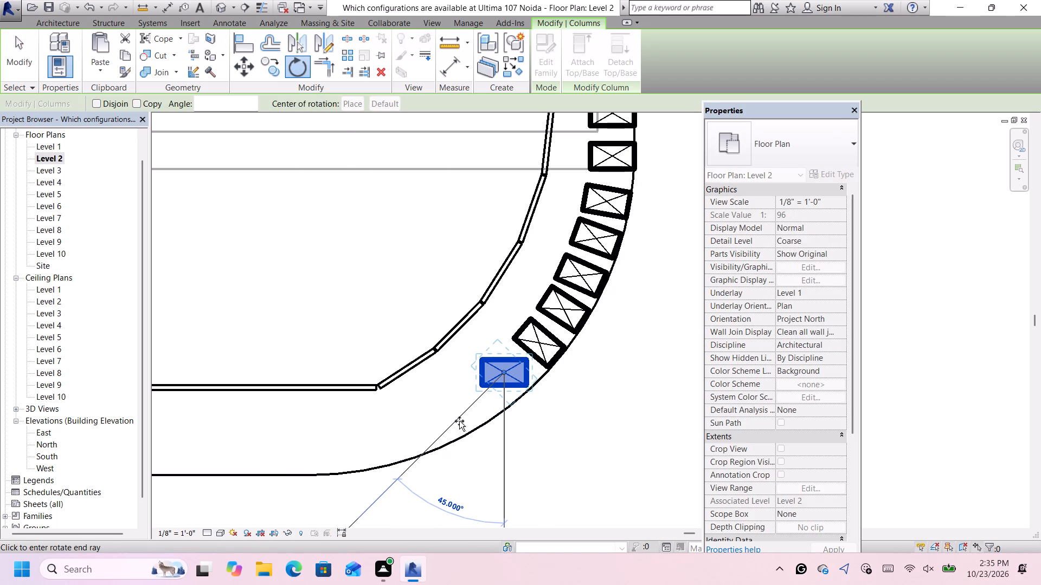
scroll(458, 421, up, 1)
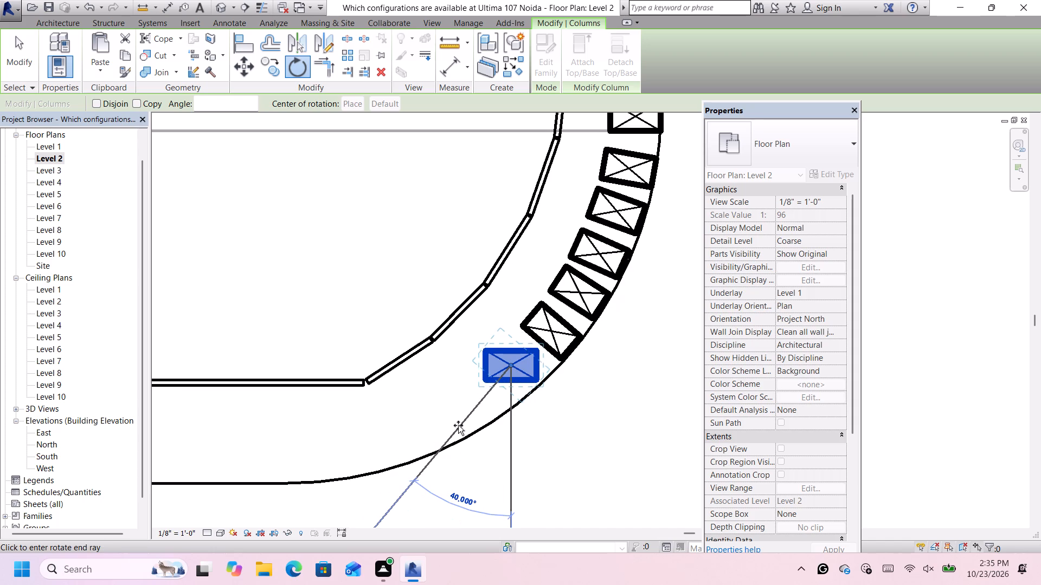
click(457, 424)
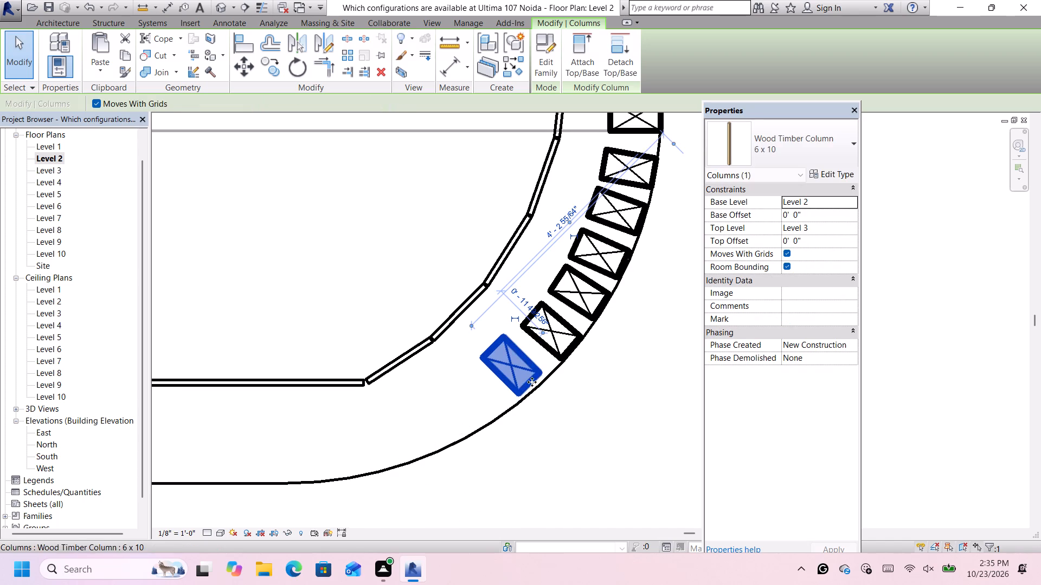
Nudge the sixth angled timber column out to the curved slab edge and closer to the fifth, matching the other columns' spacing.
scroll(551, 403, up, 2)
scroll(551, 403, down, 5)
key(Down)
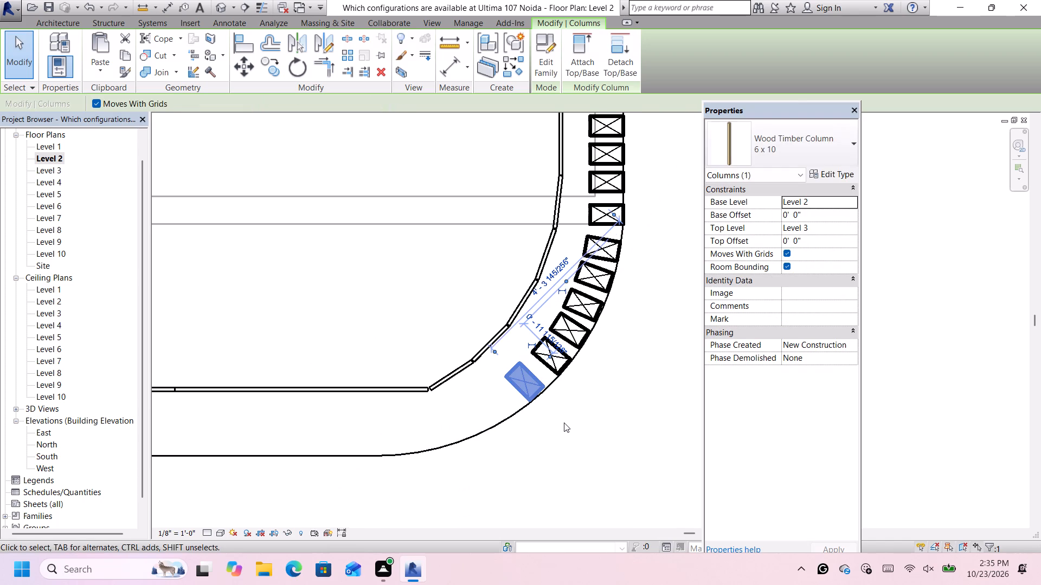
scroll(552, 410, up, 3)
key(Right)
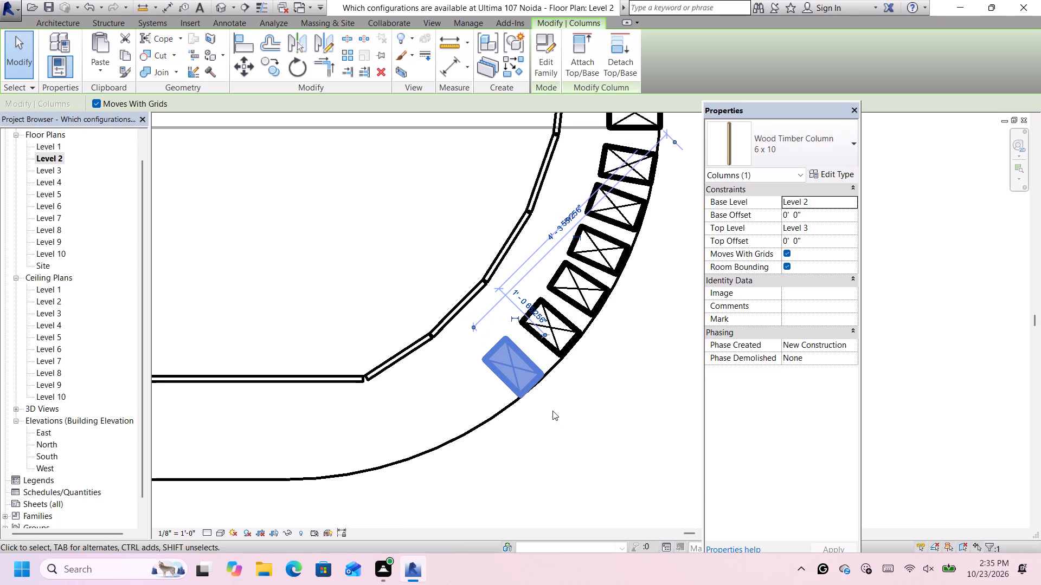
key(Up)
key(Right)
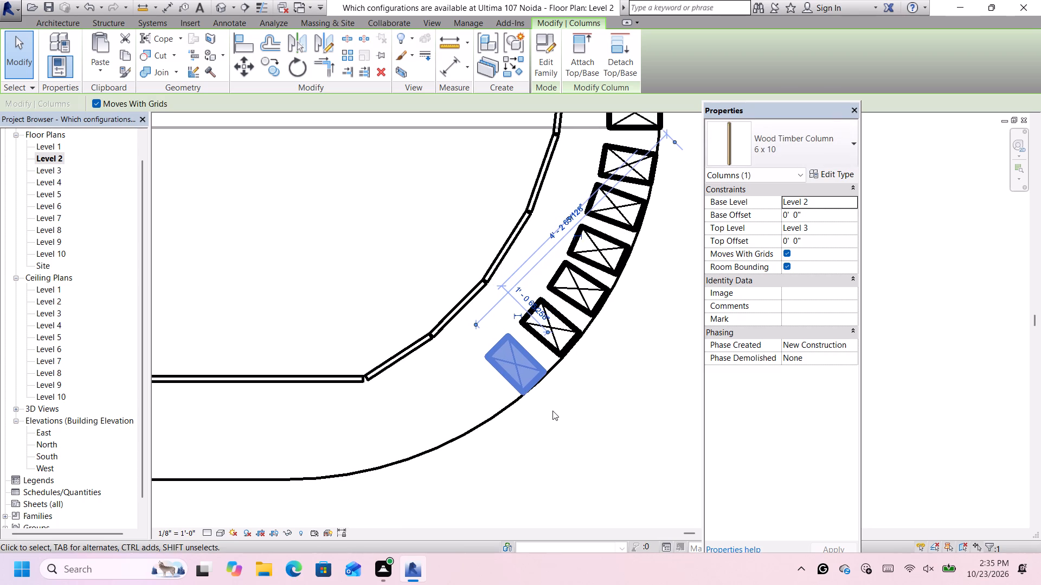
scroll(538, 407, down, 1)
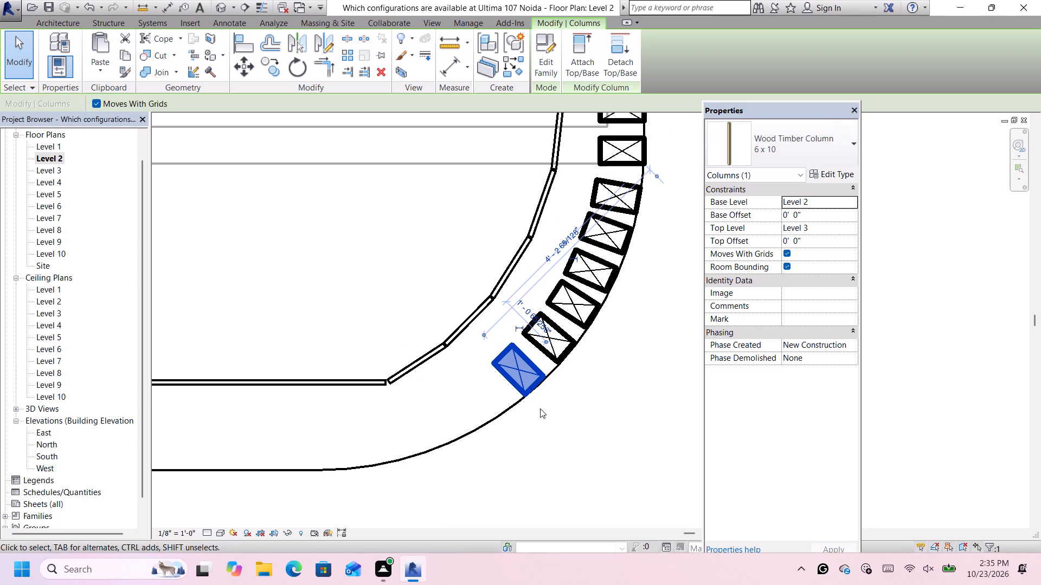
key(Right)
key(Up)
scroll(540, 408, down, 1)
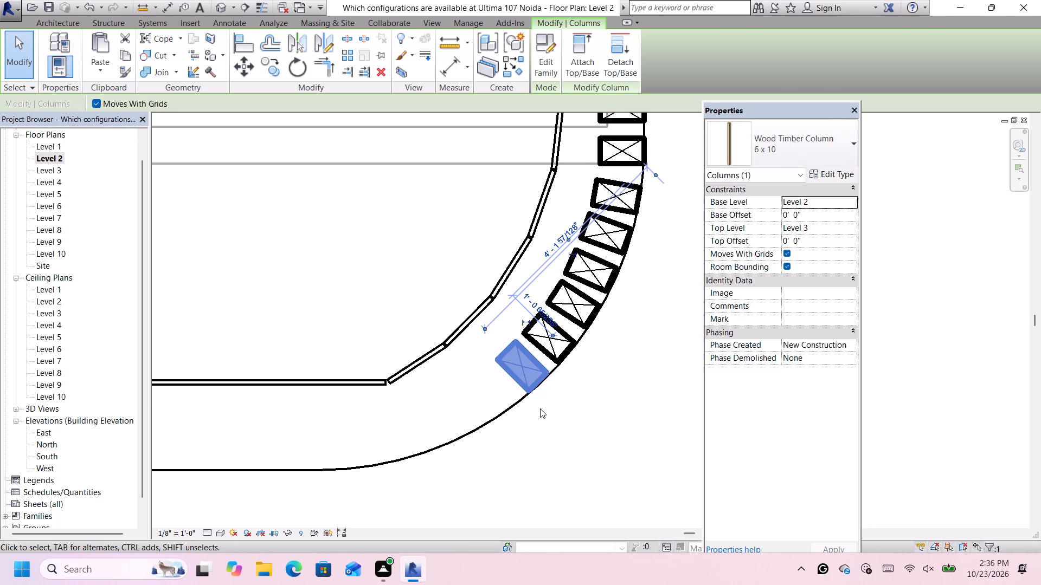
scroll(559, 431, up, 3)
click(558, 419)
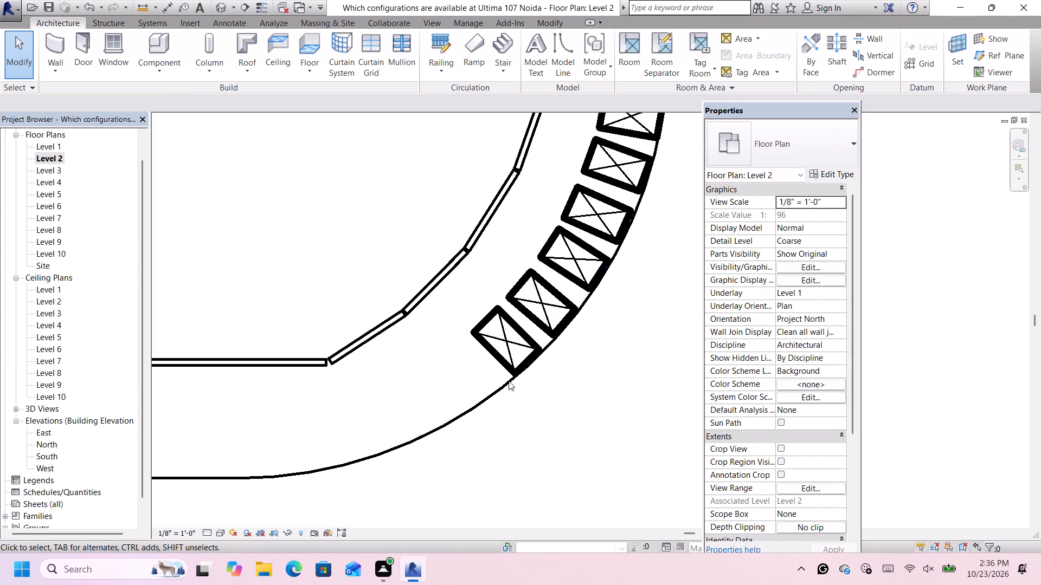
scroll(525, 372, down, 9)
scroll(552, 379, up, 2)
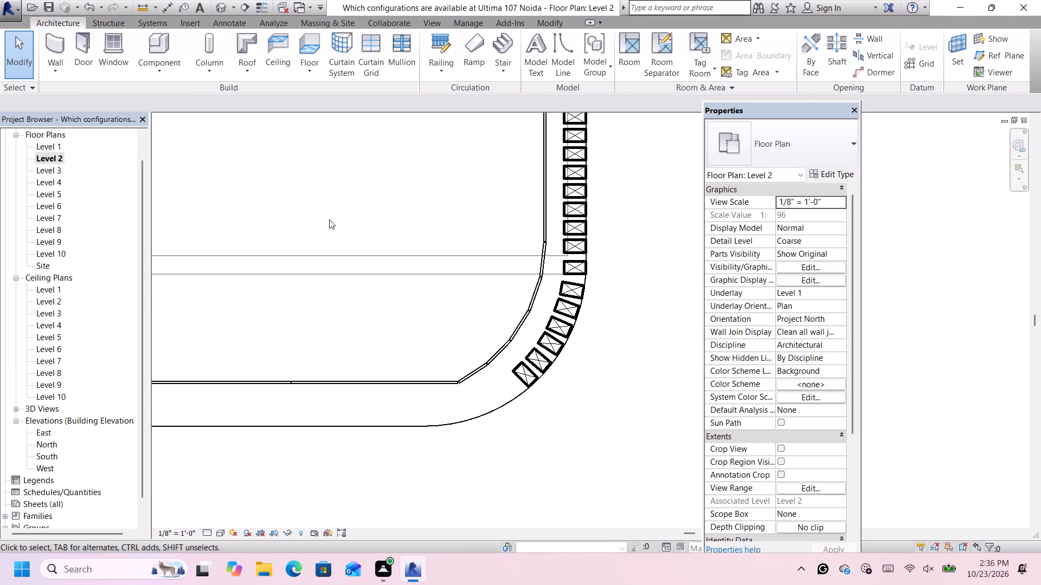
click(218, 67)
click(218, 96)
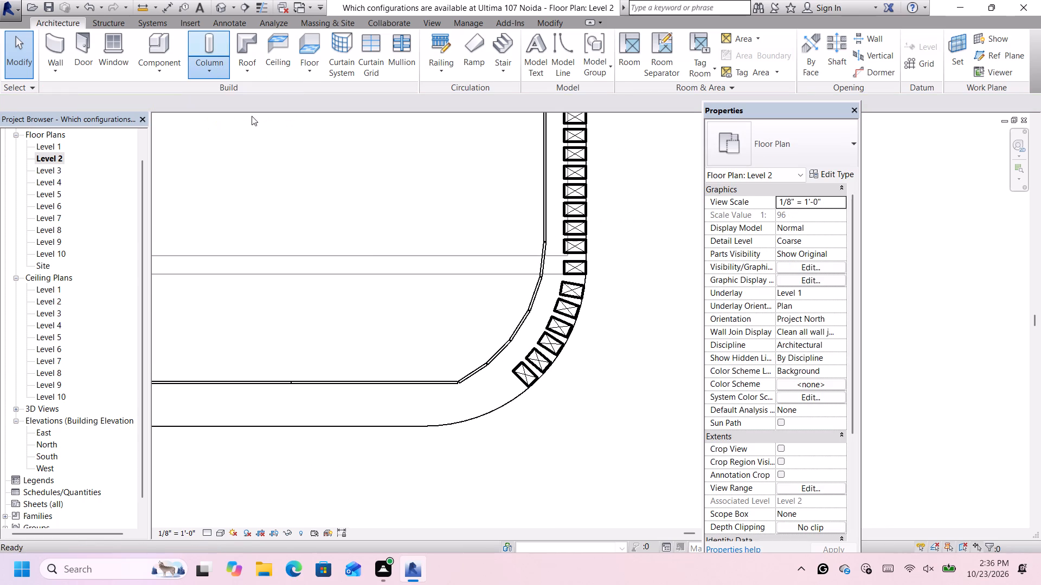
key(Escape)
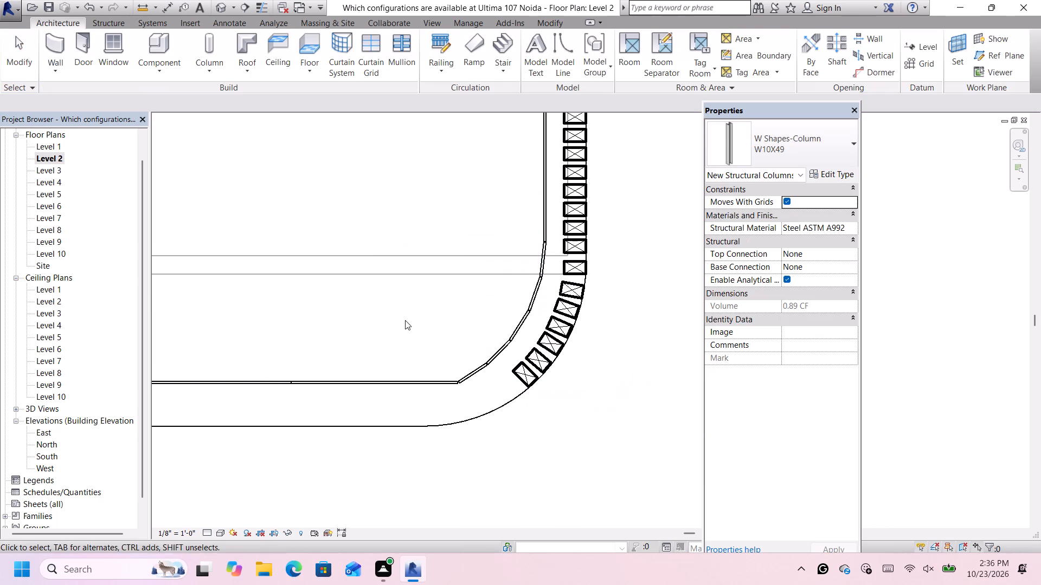
Place a seventh 6 x 10 Wood Timber Column up to Level 3 beyond the sixth angled column, its long side running north-south.
click(208, 68)
click(221, 120)
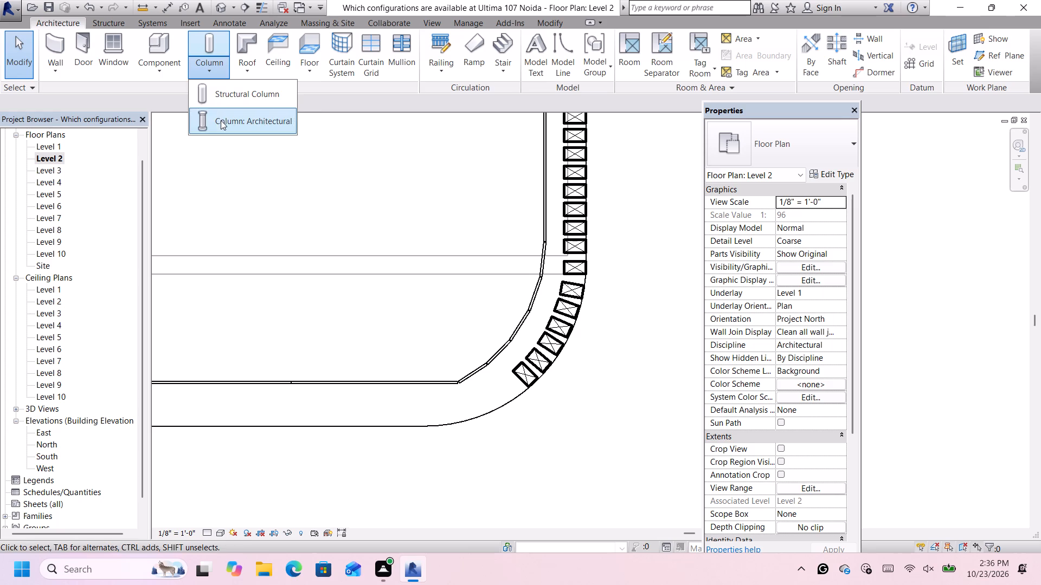
scroll(503, 395, up, 3)
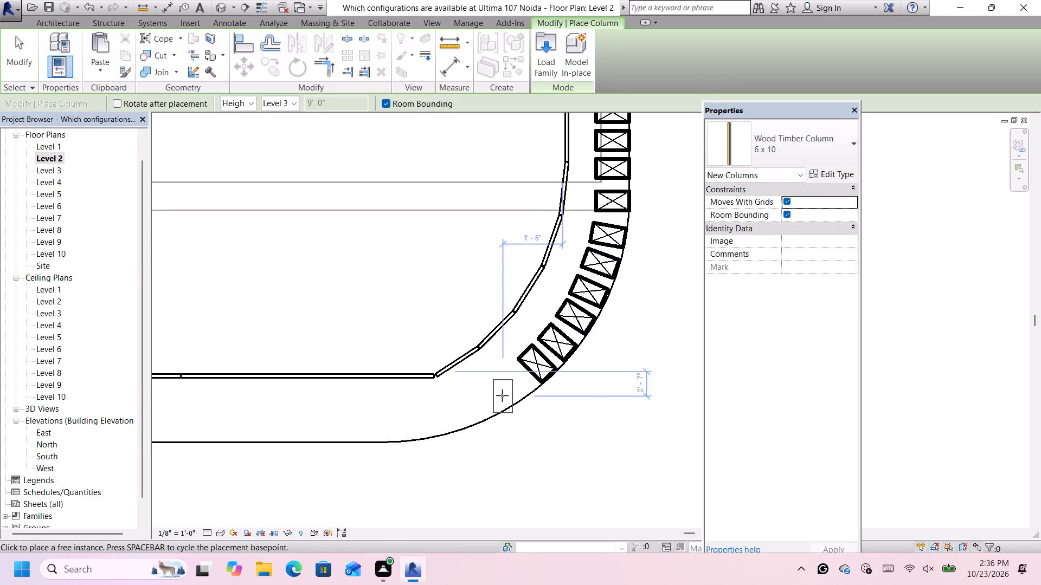
key(space)
key(space)
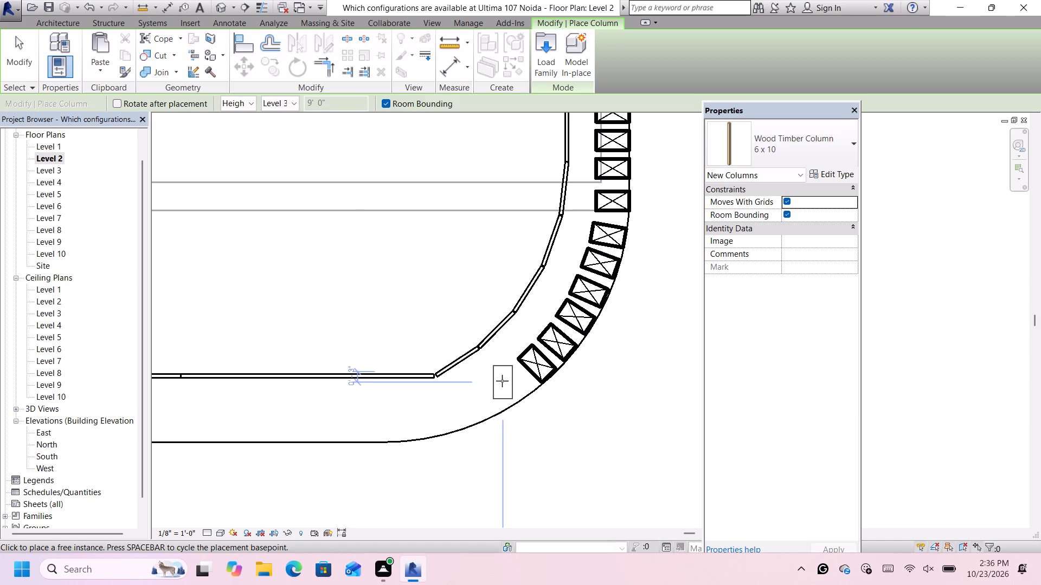
click(502, 381)
key(Escape)
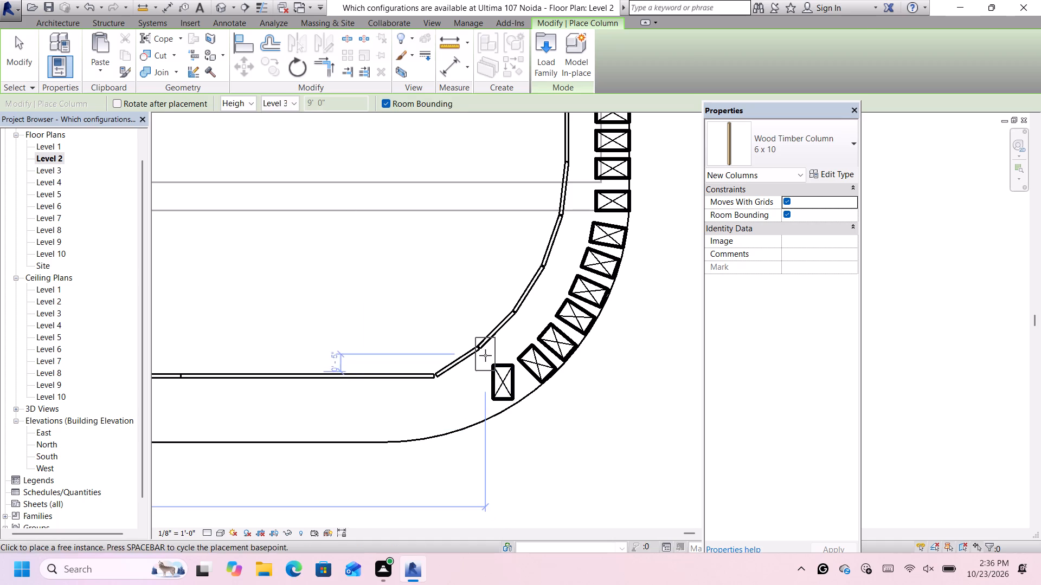
key(Escape)
Rotate the seventh timber column about its centre to follow the curved slab edge.
click(503, 383)
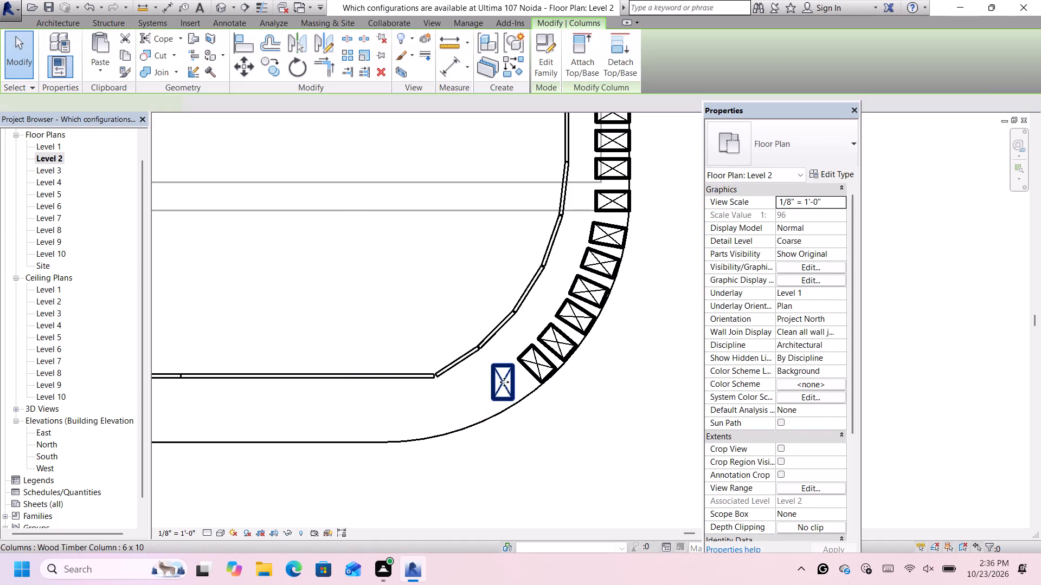
click(292, 71)
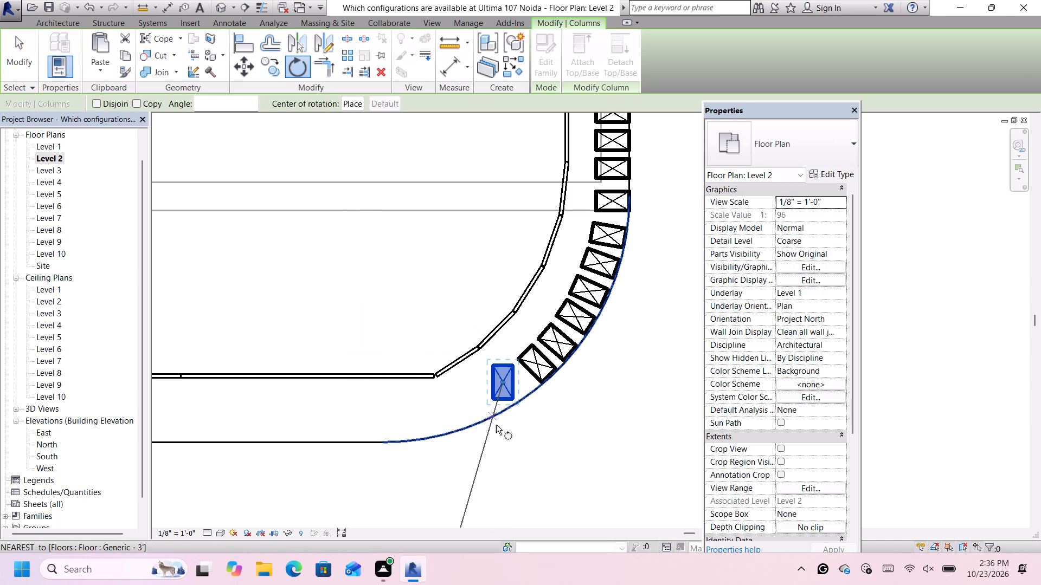
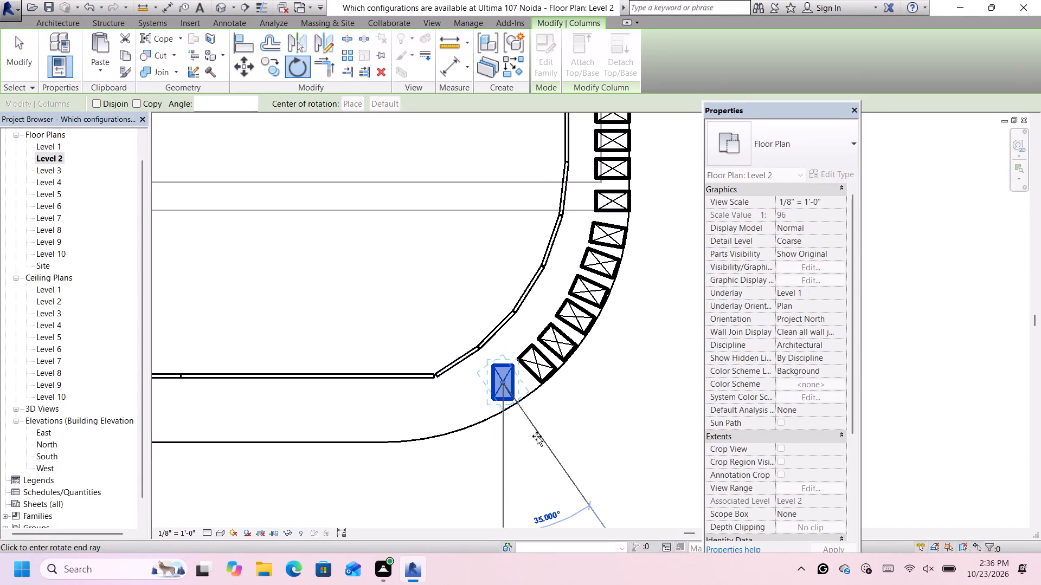
Finish rotating the lowest timber column of the curved row counterclockwise by about 30° to follow the curved edge.
click(537, 436)
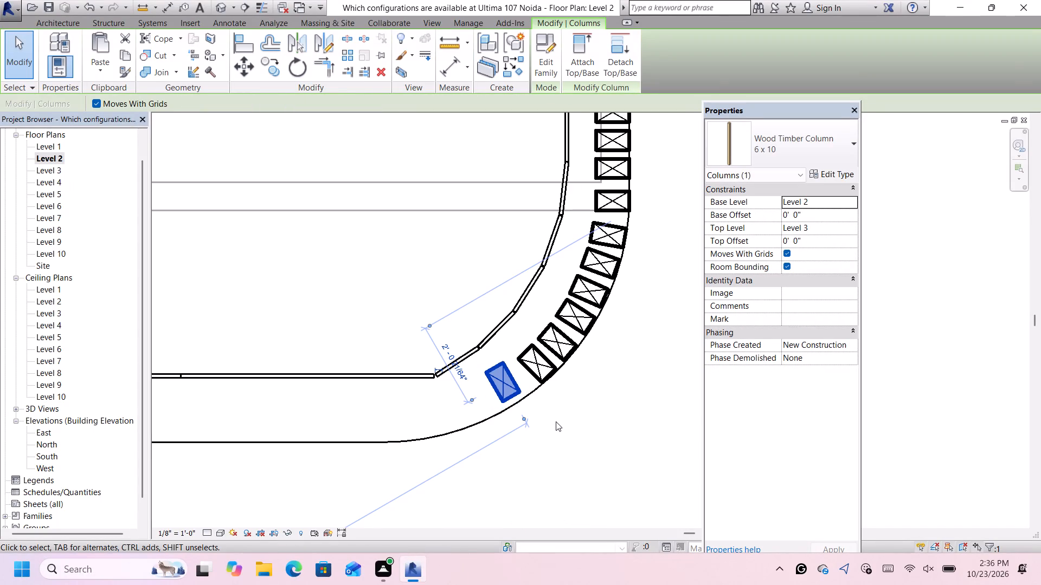
Nudge the rotated column slightly down and to the right so it meets the curved edge beside its neighbour.
key(Down)
key(Down)
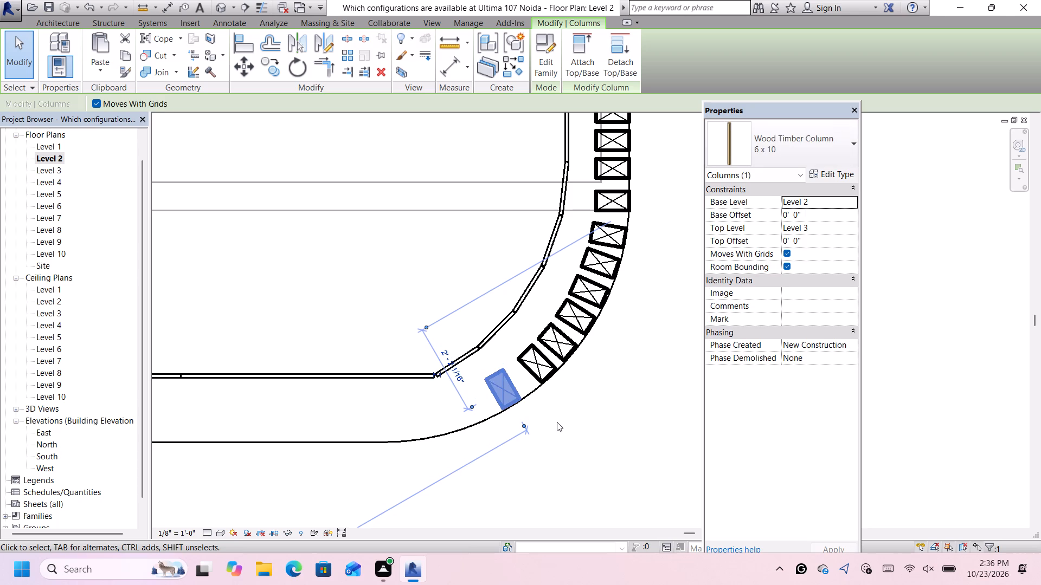
key(Right)
key(Right)
key(Up)
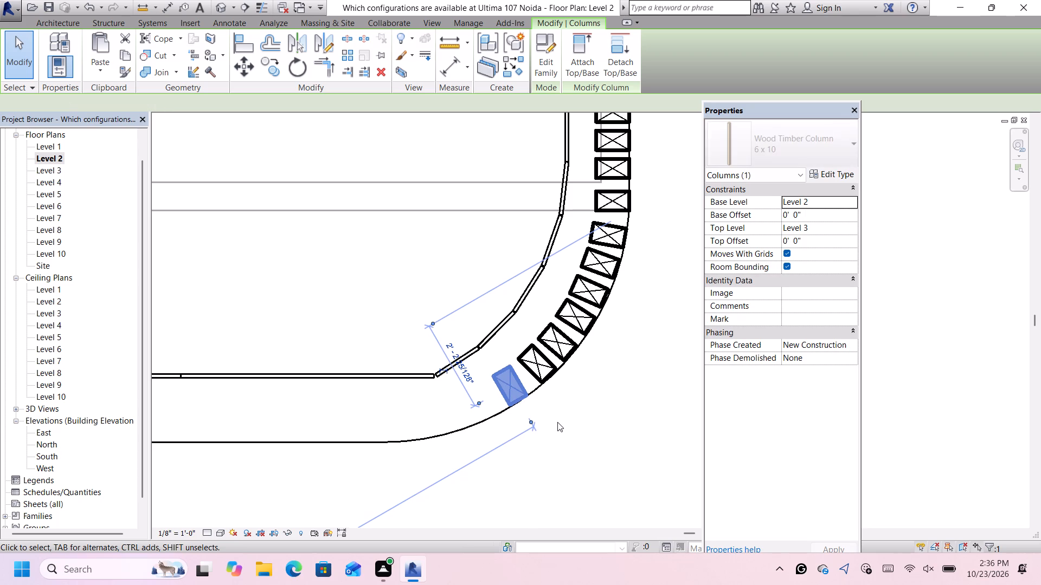
key(Up)
key(Down)
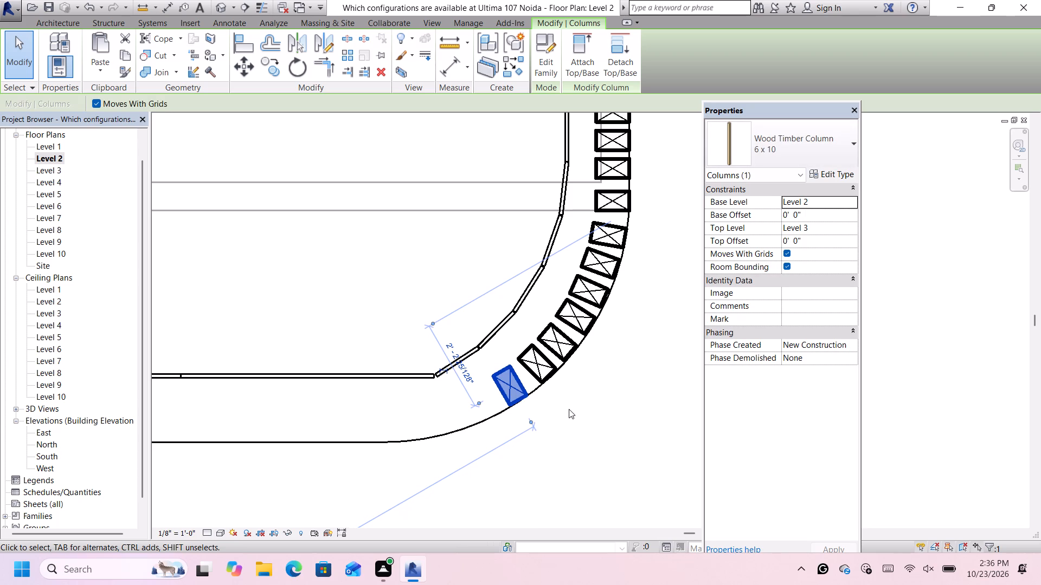
Refine the same column's angle to the curve by rotating it further counterclockwise, then back clockwise about 5°, and deselect it.
click(295, 69)
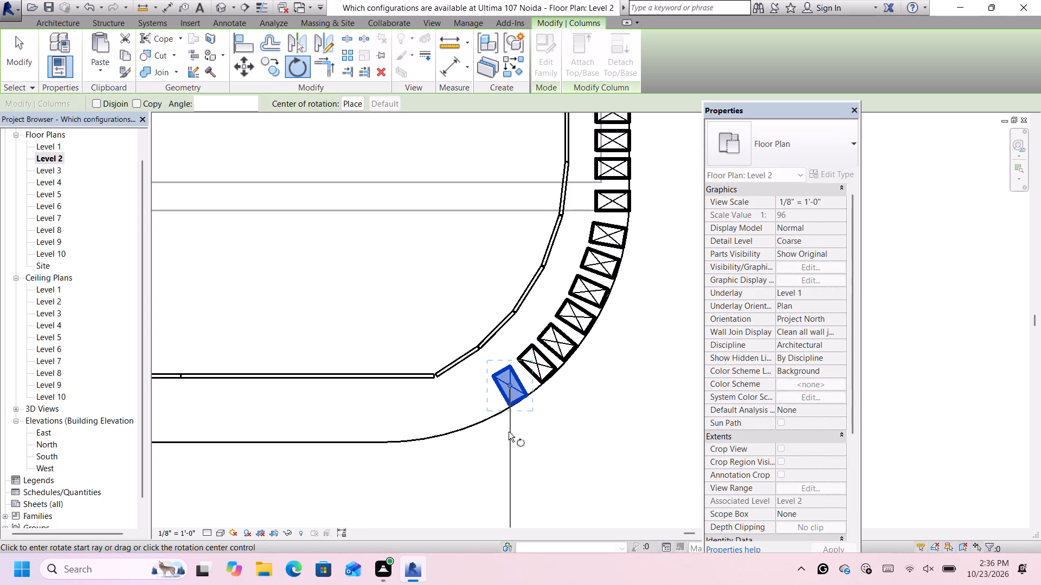
click(509, 432)
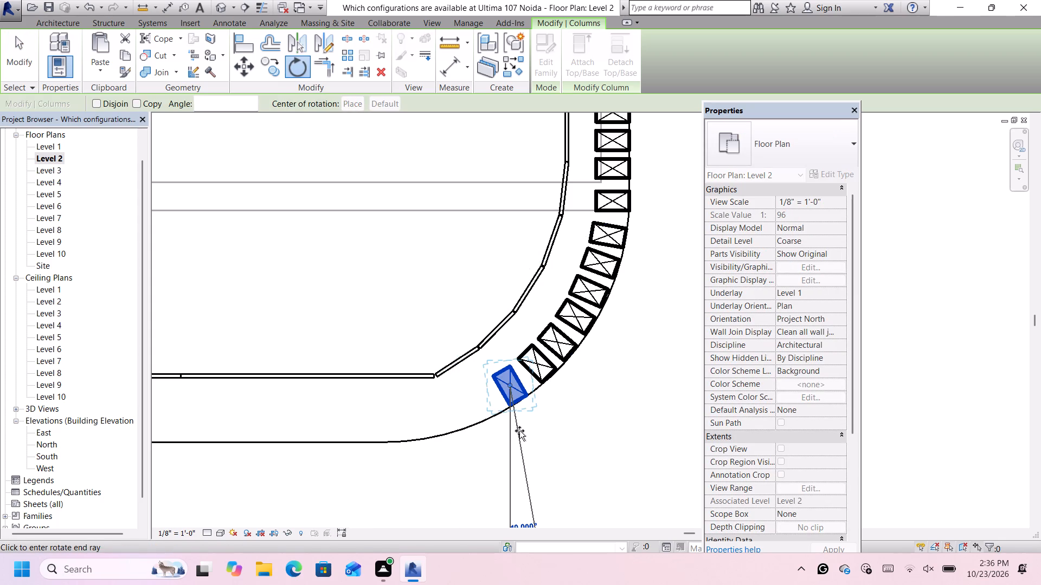
click(520, 431)
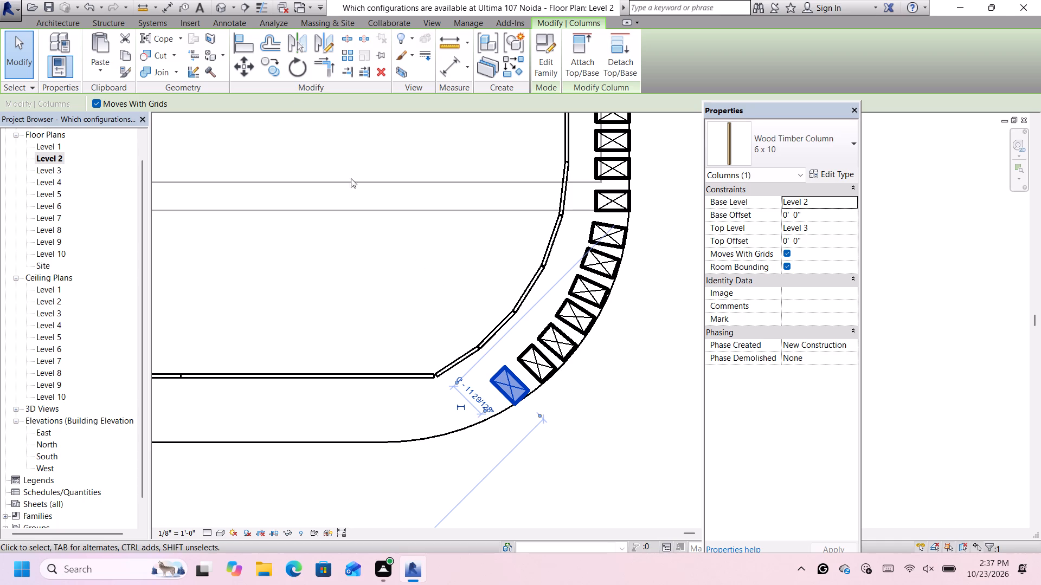
click(295, 67)
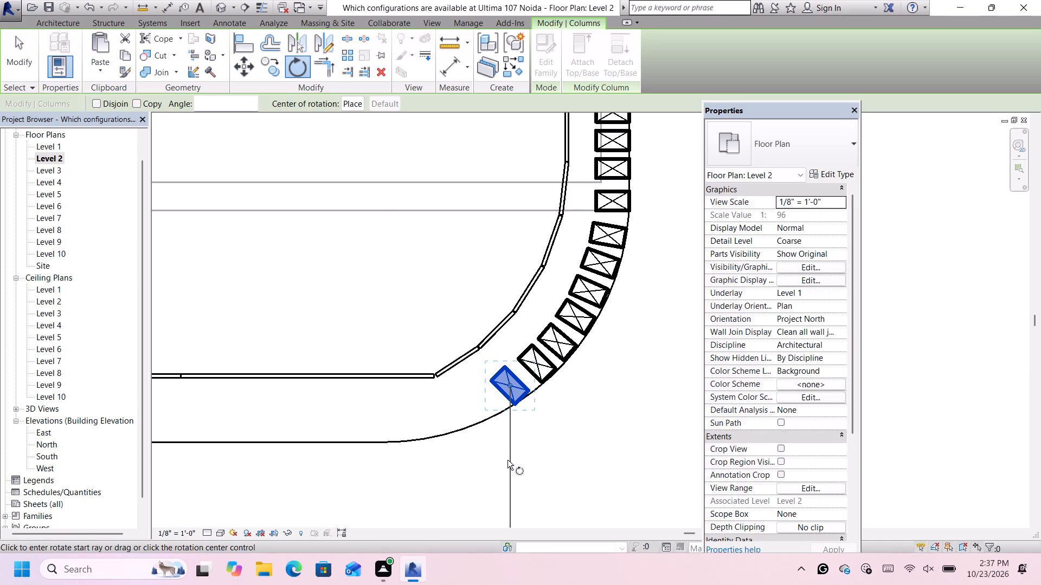
click(507, 460)
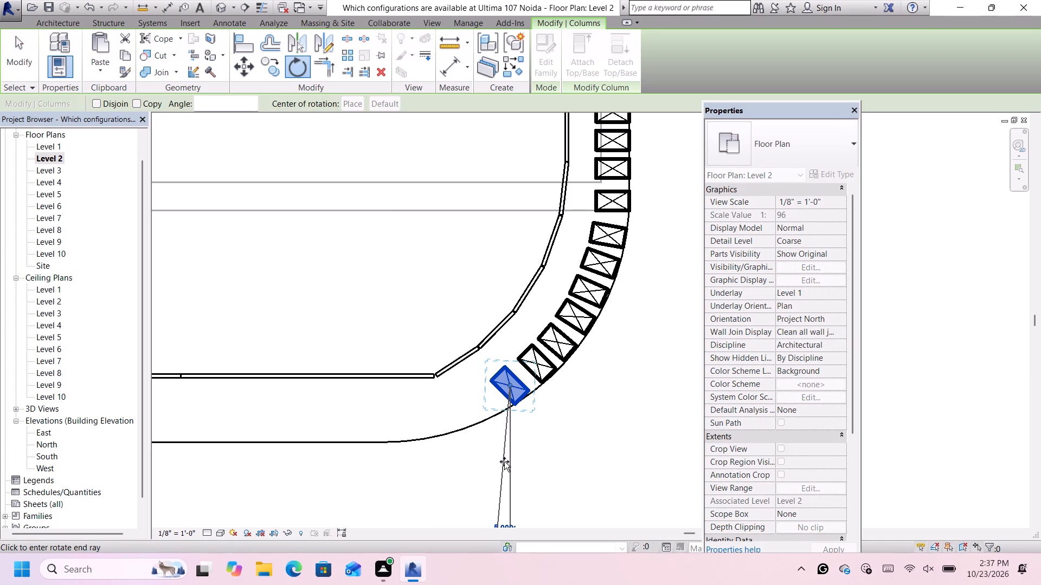
click(504, 461)
scroll(529, 413, down, 1)
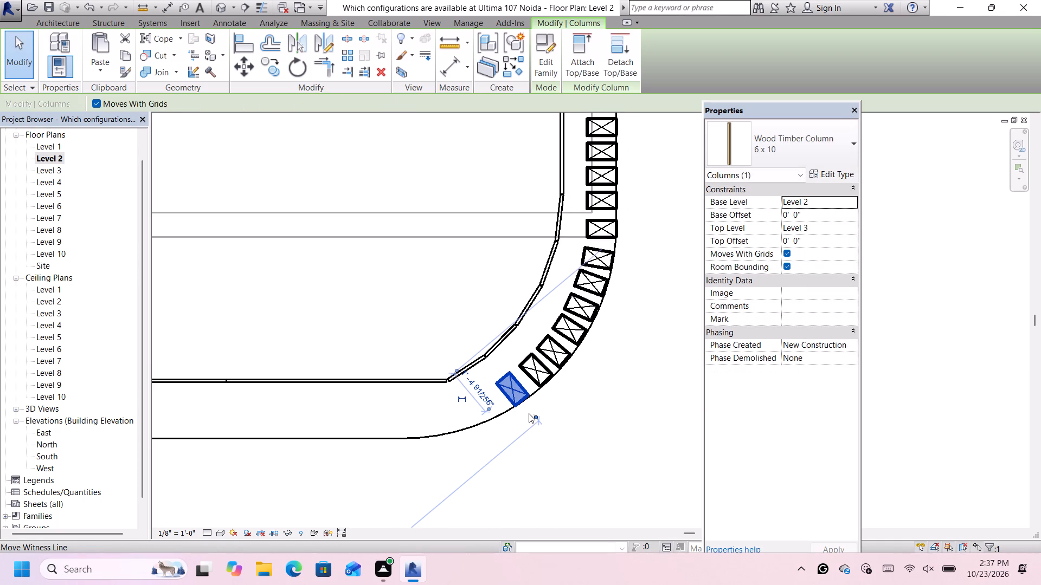
scroll(530, 411, down, 2)
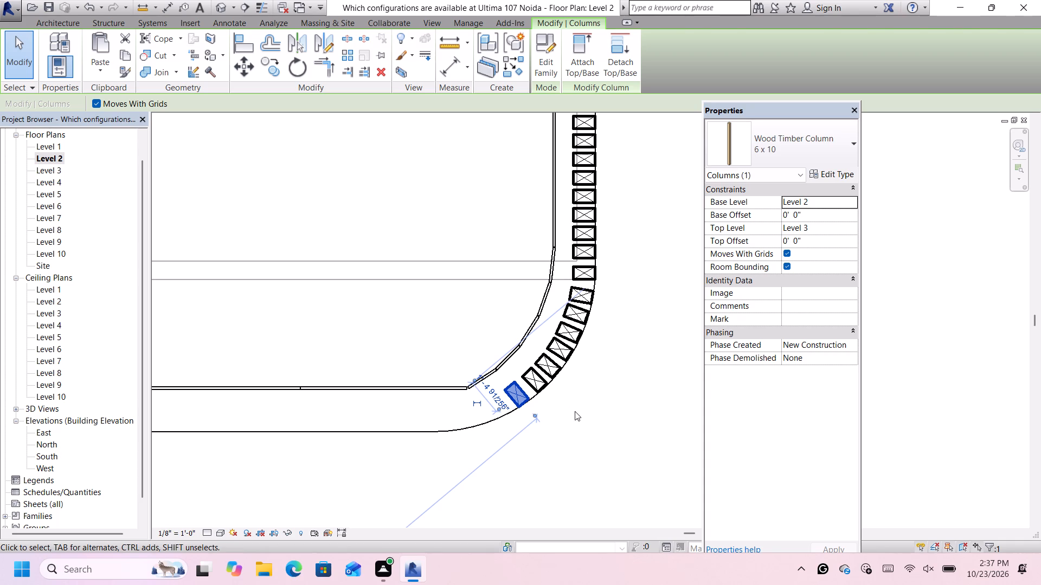
click(575, 412)
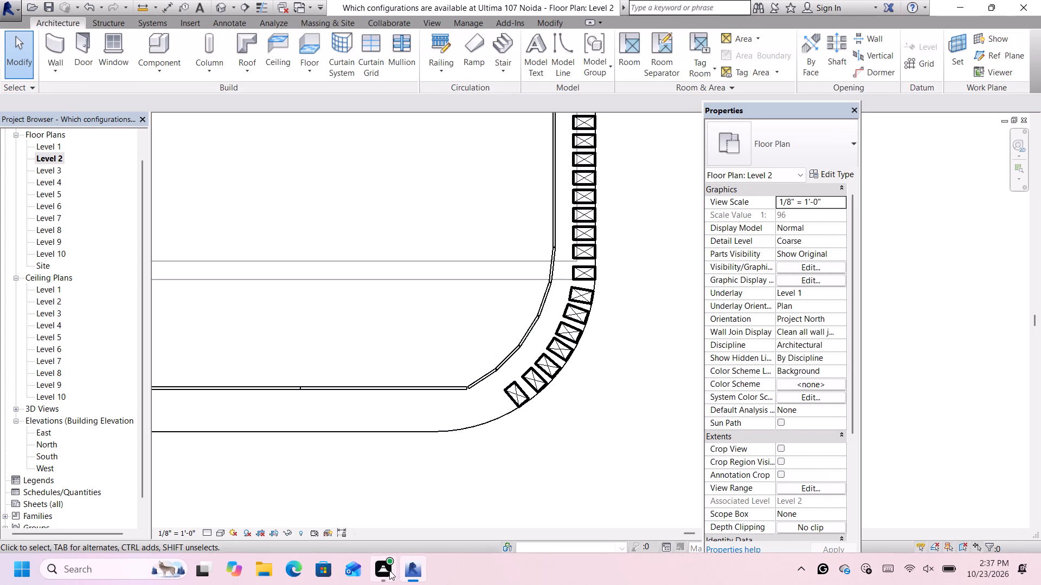
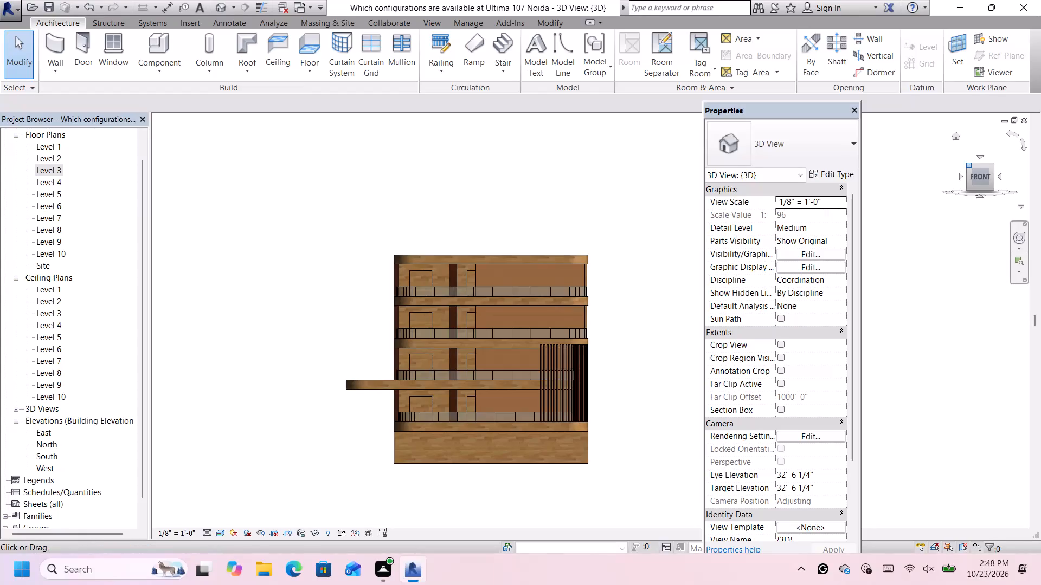
Nudge the long straight exterior glazing wall on the projecting Level 3 floor inward from the floor edge, deleting its conflicting curtain grid lines.
scroll(633, 397, up, 2)
scroll(632, 395, down, 6)
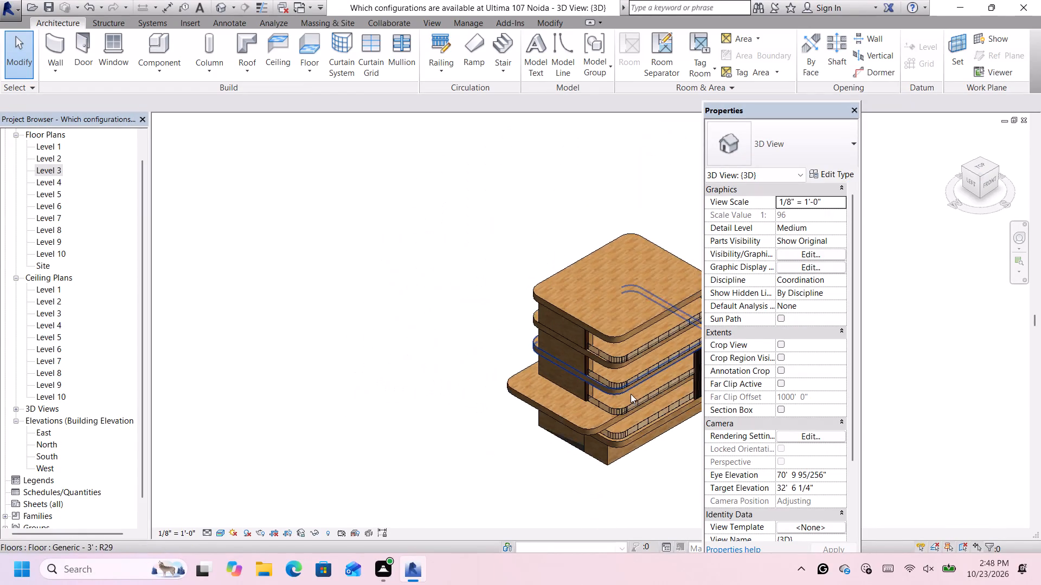
scroll(690, 364, up, 4)
scroll(670, 489, up, 4)
scroll(599, 390, up, 1)
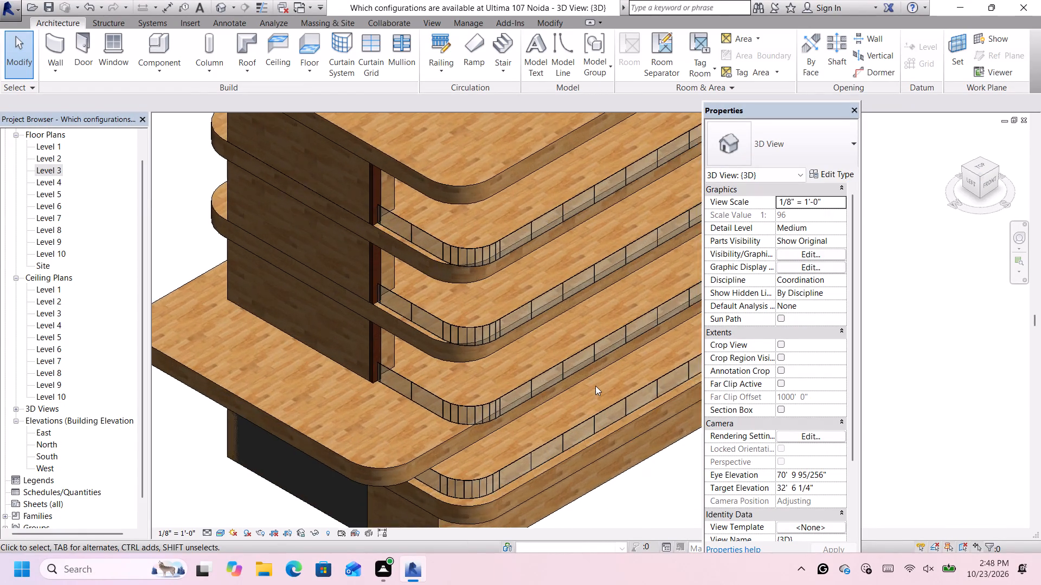
scroll(595, 386, up, 3)
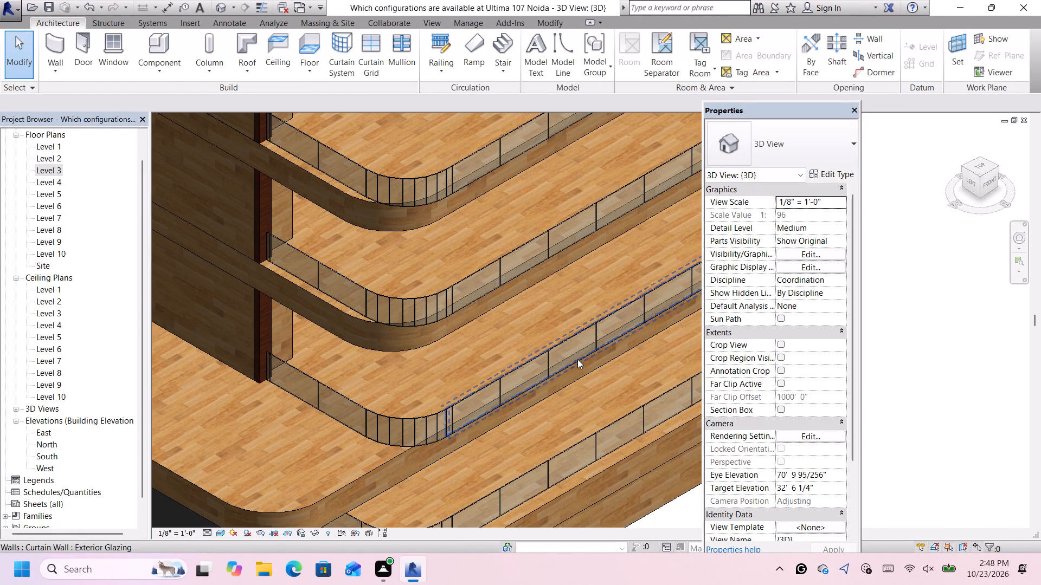
click(577, 359)
key(Up)
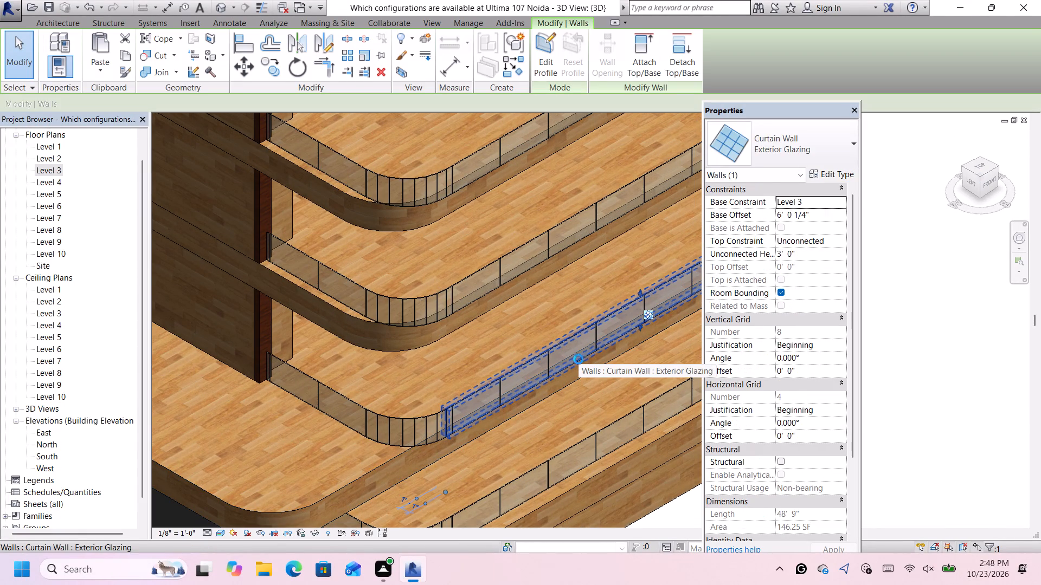
key(Left)
key(Left)
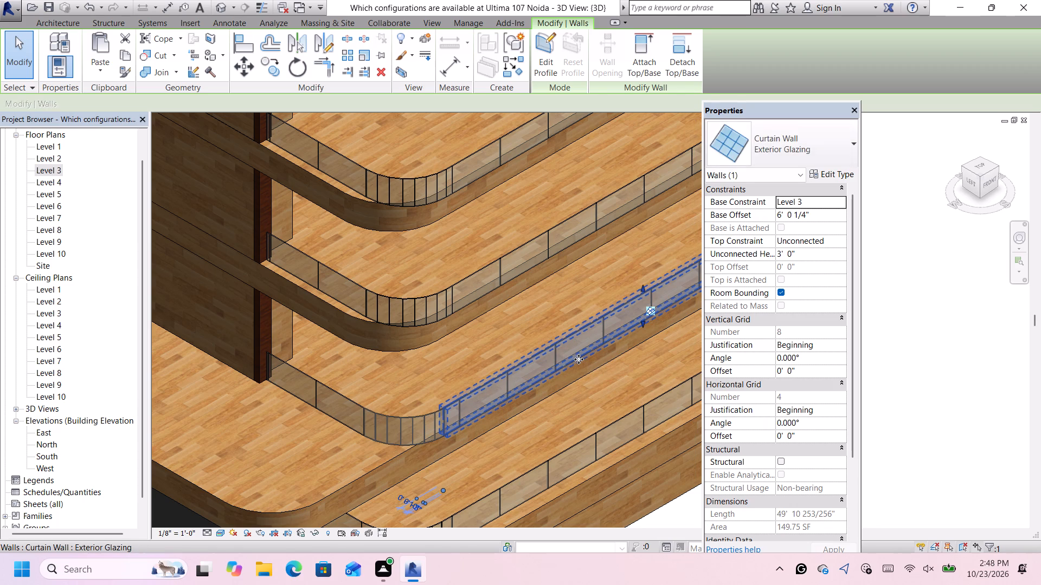
key(Up)
key(Up)
key(Up)
key(Up)
key(Up)
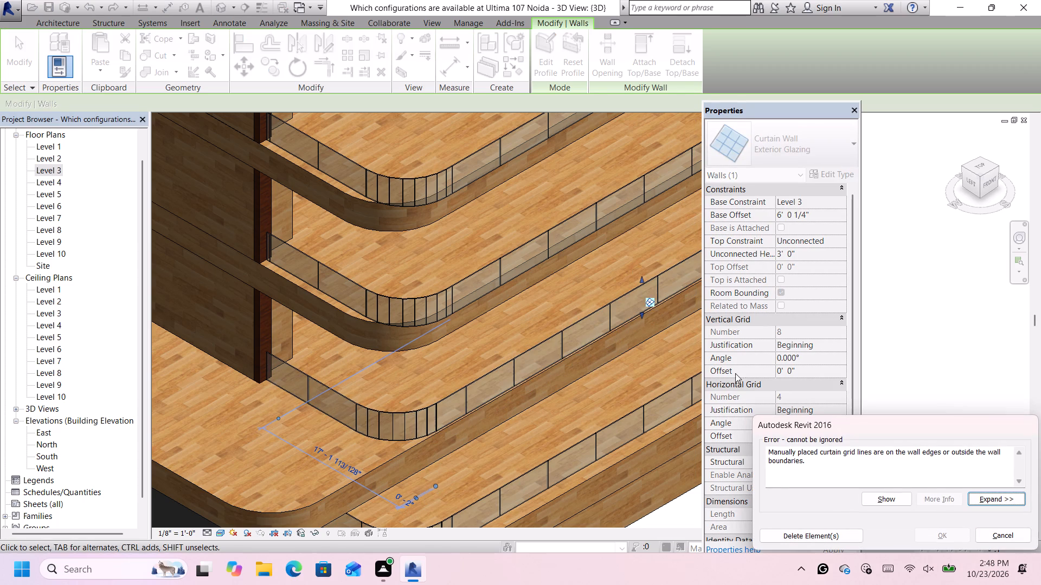
click(832, 538)
Nudge the same glazing wall slightly further inward from the floor edge, delete the conflicting curtain grid elements, and deselect it.
scroll(516, 399, down, 7)
scroll(628, 347, up, 5)
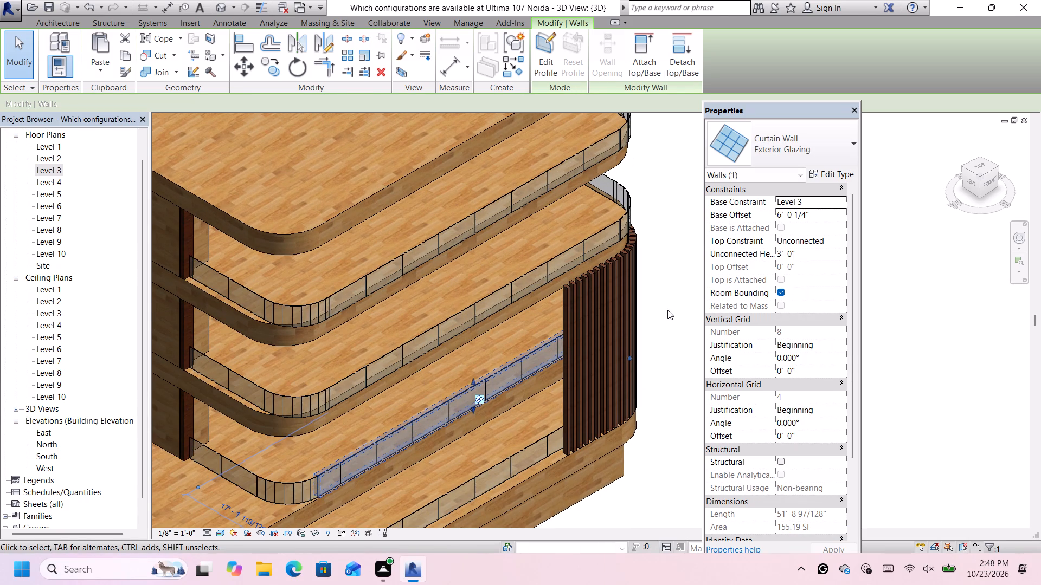
key(Up)
key(Up)
key(Up)
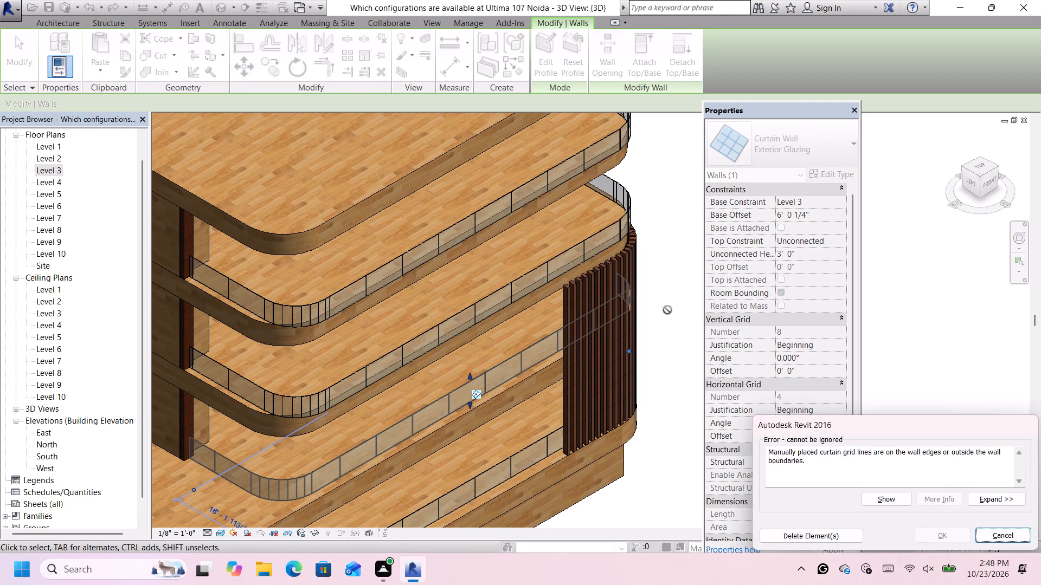
click(802, 535)
scroll(695, 454, down, 4)
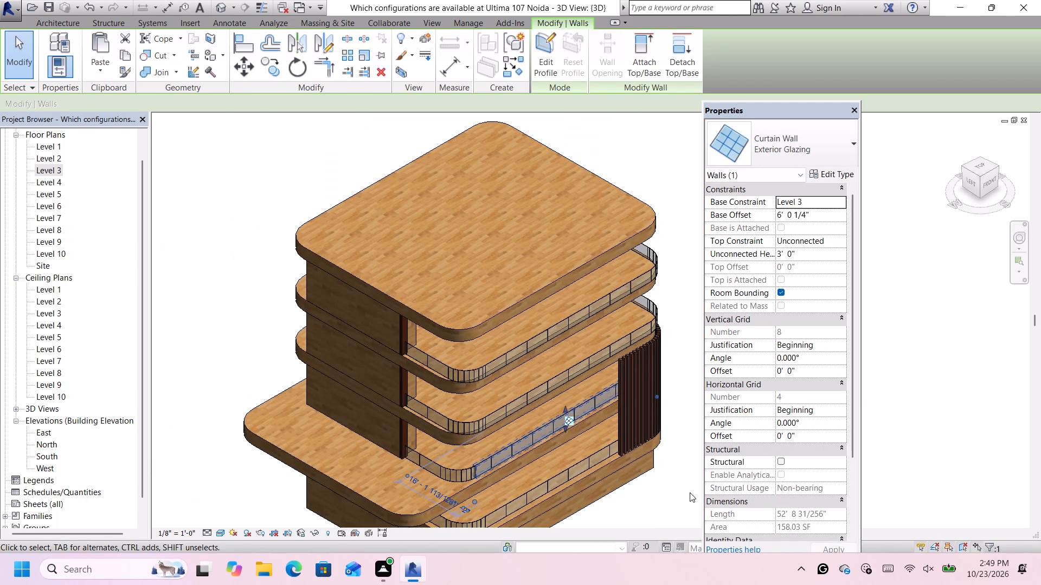
scroll(684, 491, up, 5)
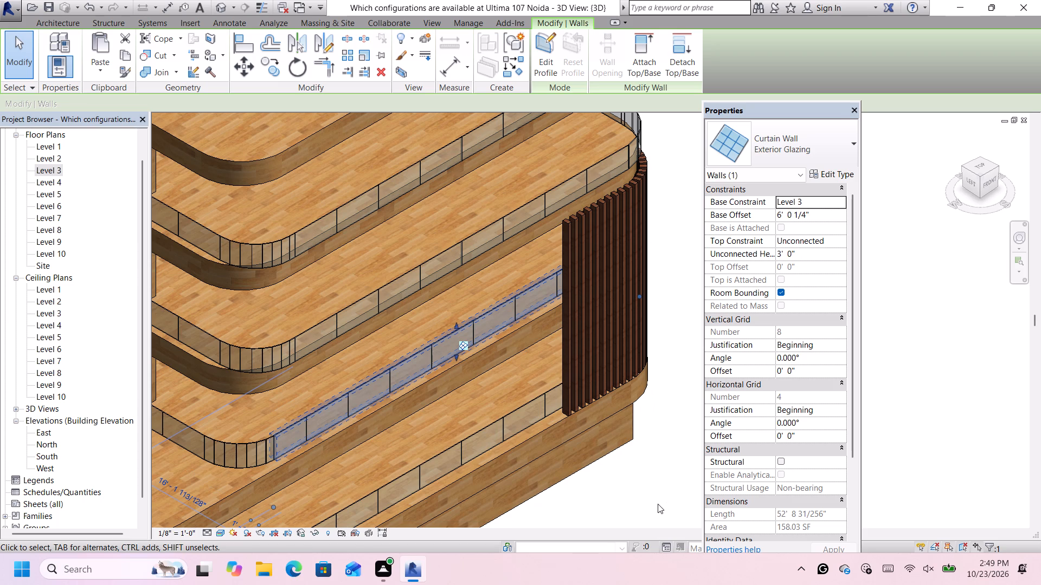
scroll(658, 504, down, 7)
scroll(642, 504, up, 3)
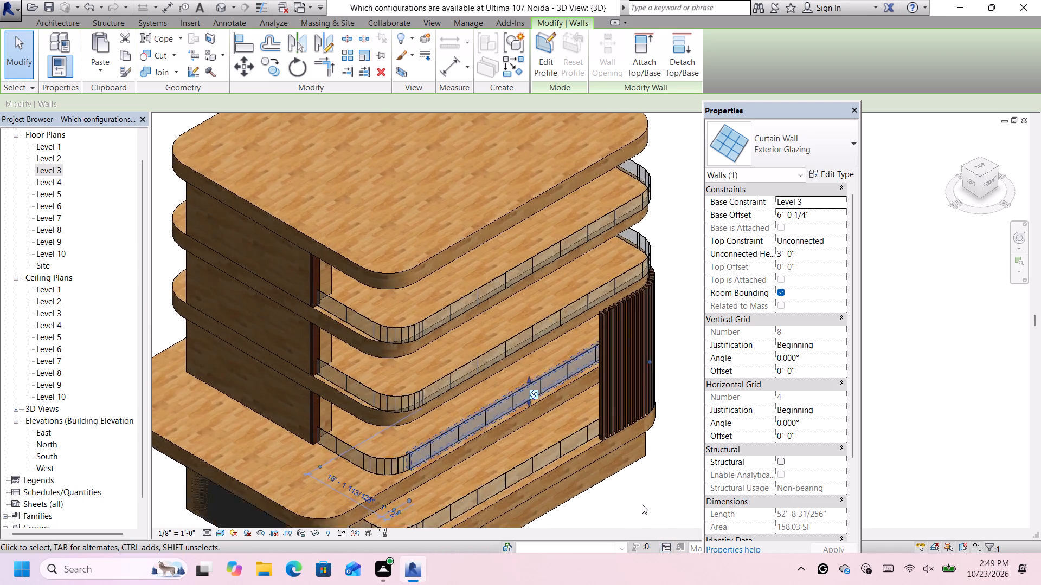
scroll(642, 504, up, 2)
click(640, 503)
Examine the building's stacked floors, glazing railings, projecting slab and curved timber column row in the 3D view.
scroll(640, 503, down, 9)
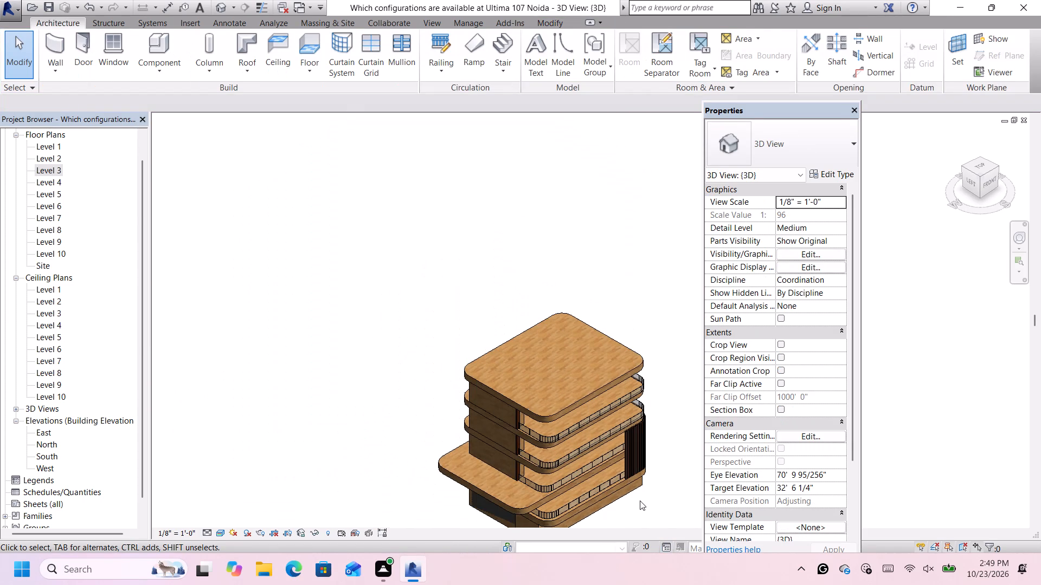
scroll(633, 506, up, 2)
scroll(633, 506, down, 1)
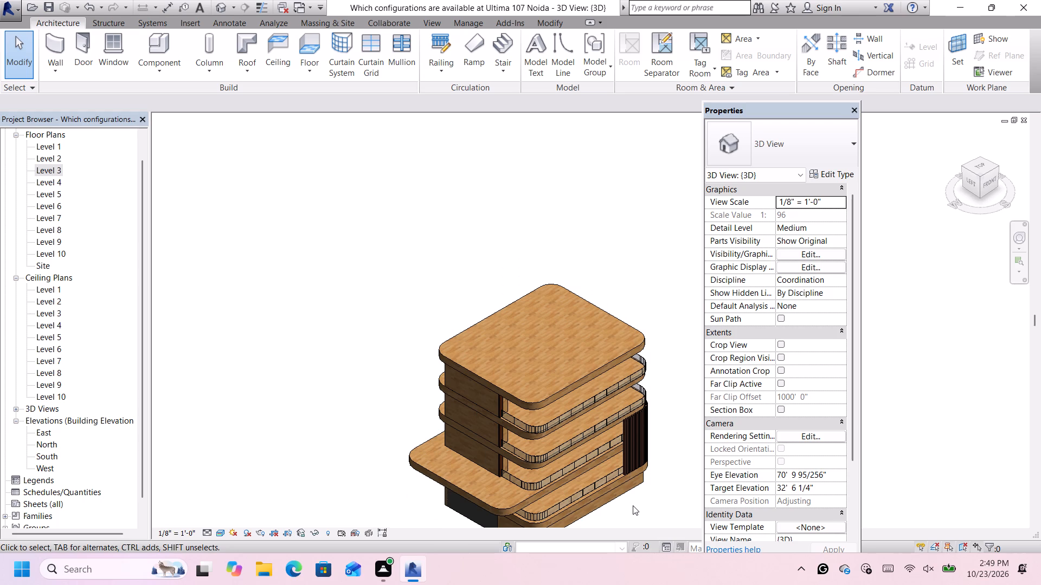
scroll(627, 478, up, 3)
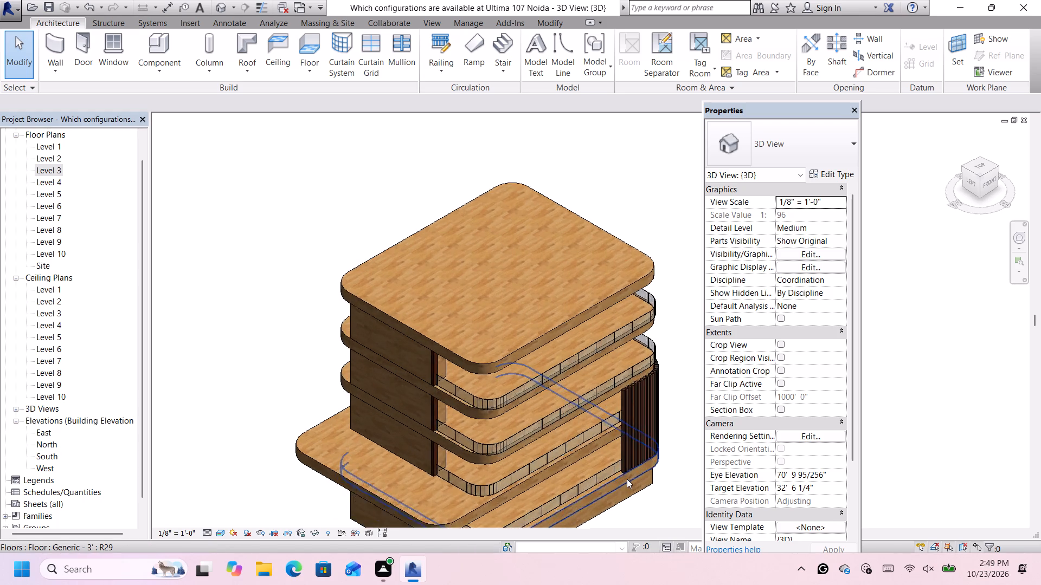
scroll(627, 479, up, 2)
scroll(547, 401, up, 3)
scroll(545, 431, down, 4)
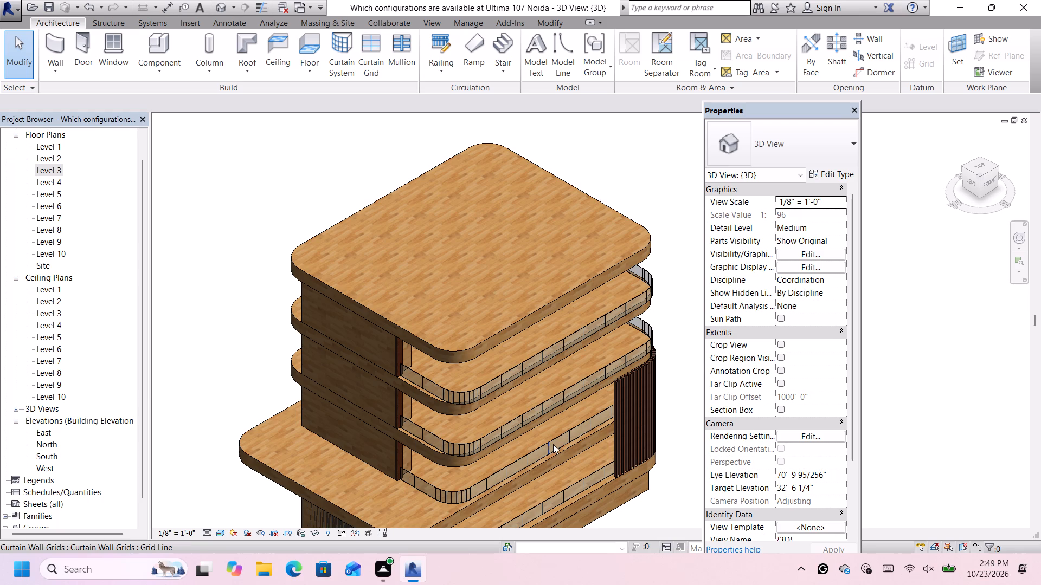
scroll(553, 444, down, 5)
scroll(565, 486, up, 5)
scroll(550, 507, down, 5)
scroll(550, 512, up, 2)
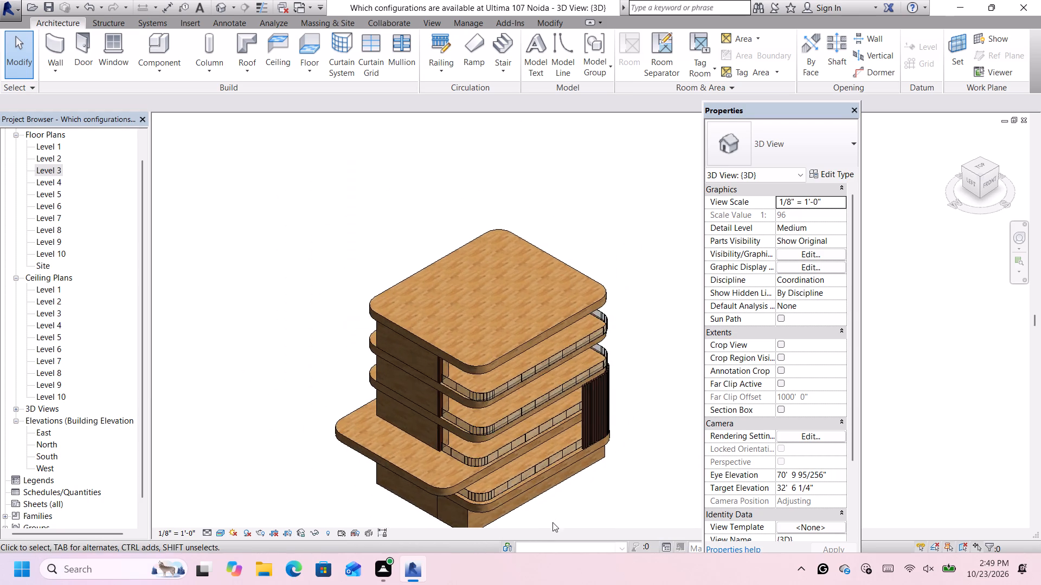
scroll(552, 522, up, 5)
scroll(537, 501, down, 3)
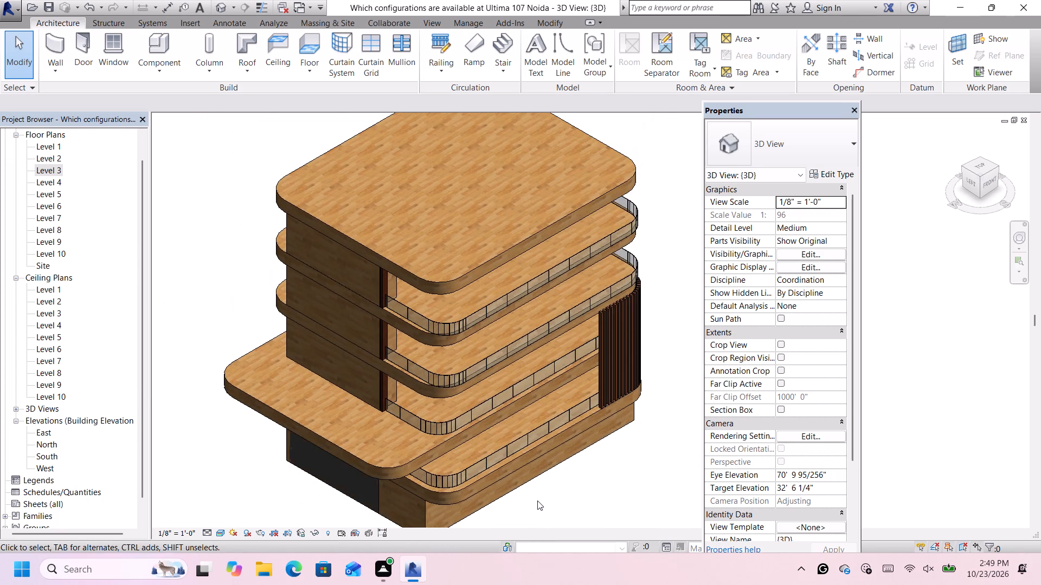
scroll(461, 498, up, 2)
scroll(408, 416, up, 4)
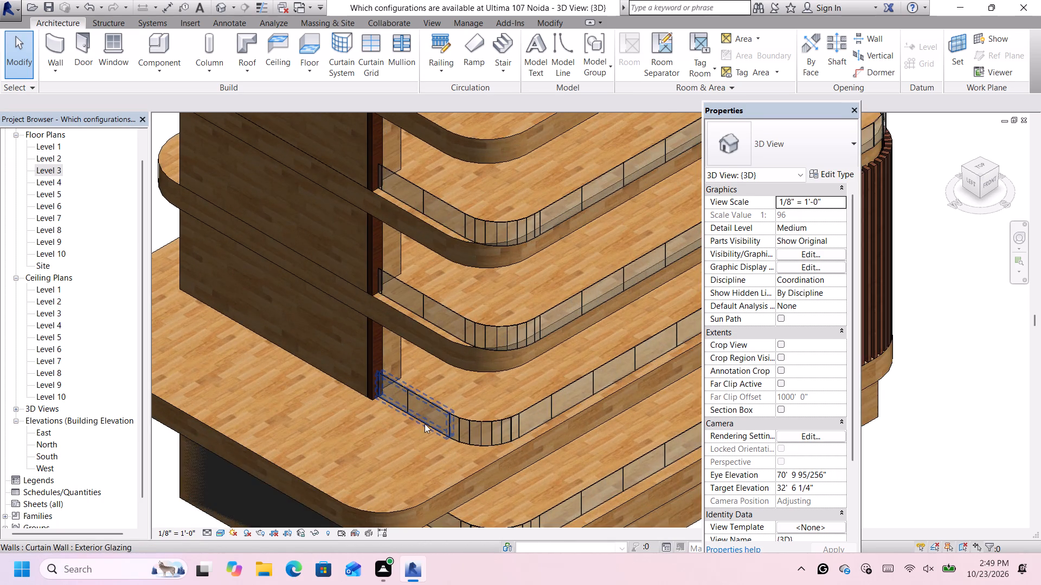
scroll(425, 425, down, 6)
scroll(425, 480, up, 6)
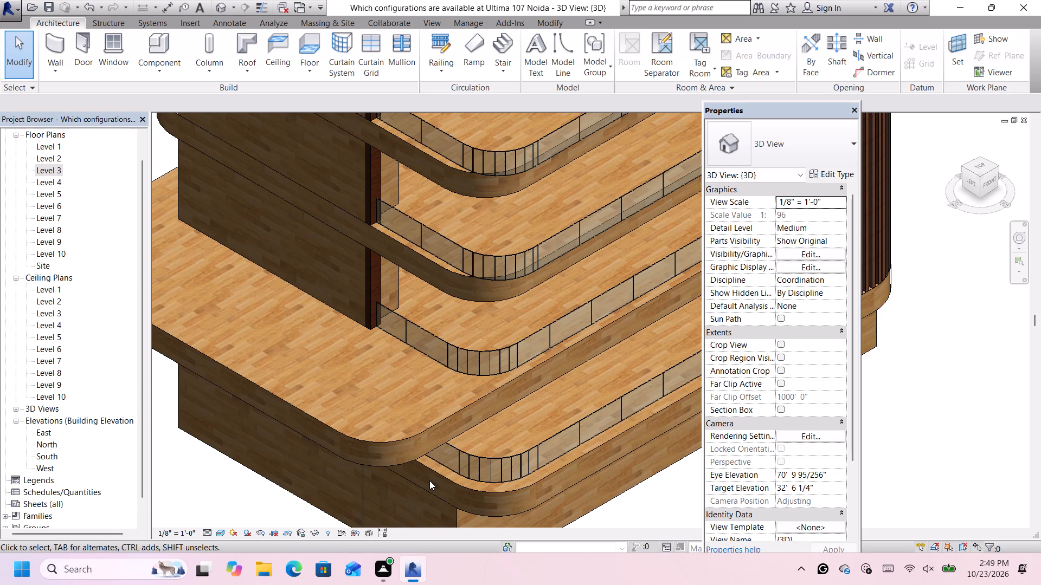
scroll(429, 480, down, 7)
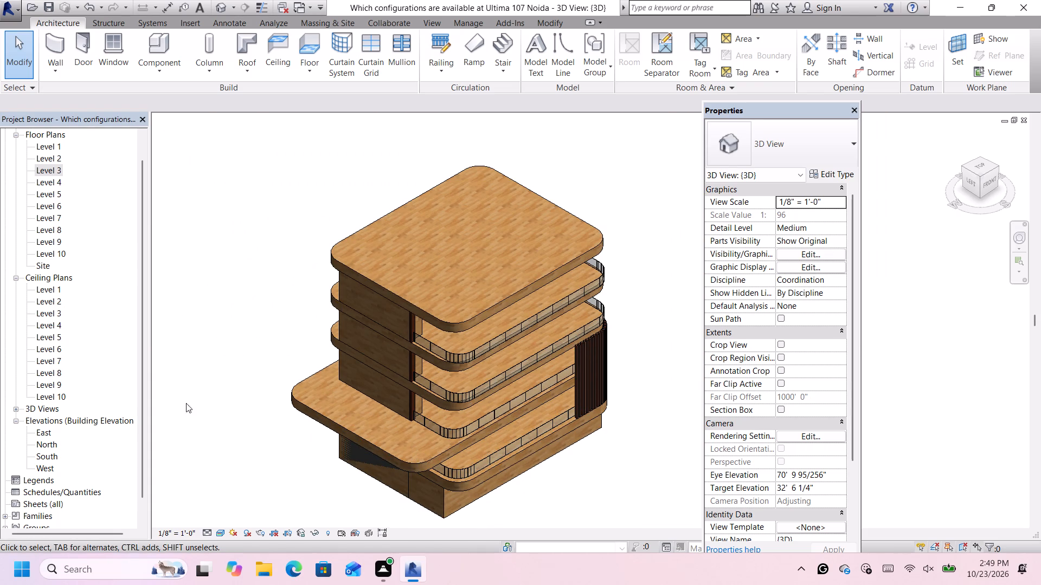
Check the South elevation, and open the Level 3 floor plan.
double_click(44, 457)
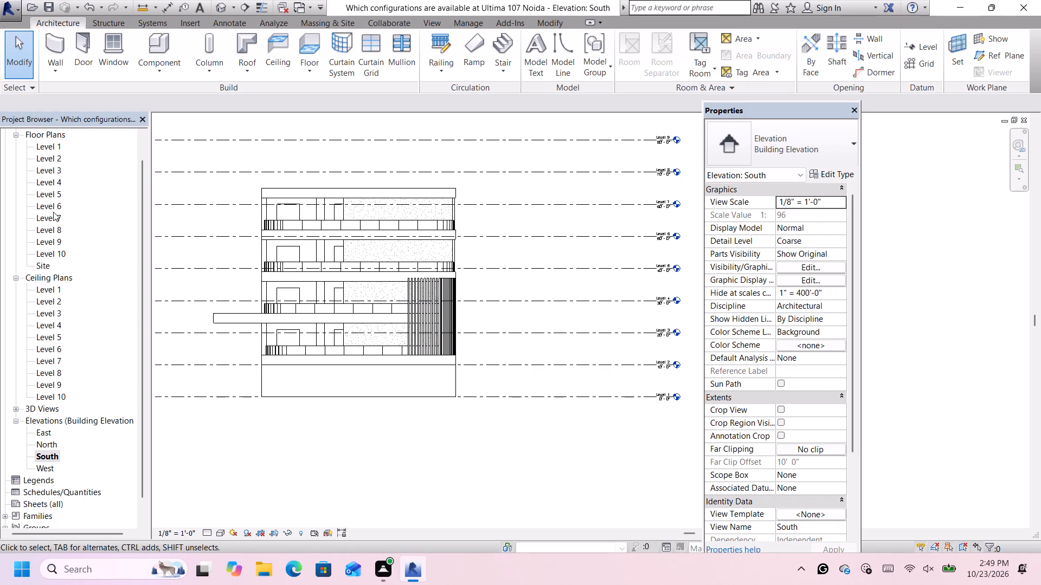
double_click(54, 170)
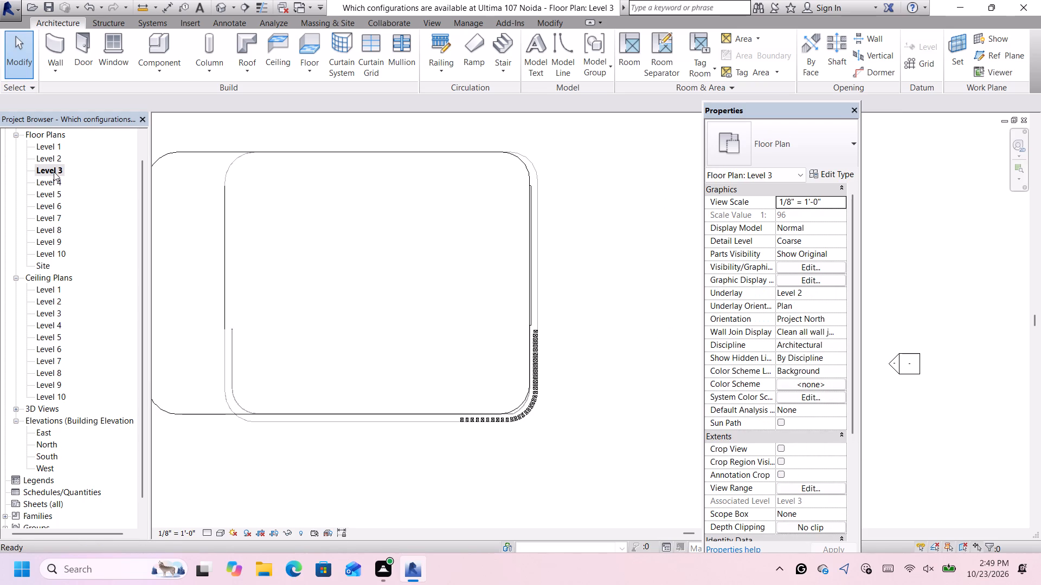
scroll(64, 191, down, 4)
scroll(282, 366, down, 2)
scroll(291, 442, up, 1)
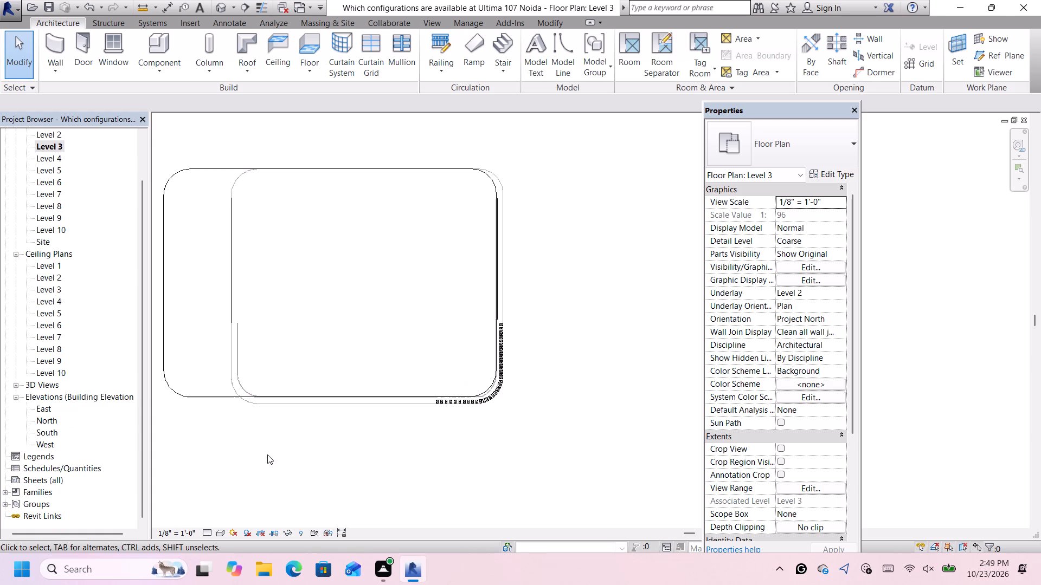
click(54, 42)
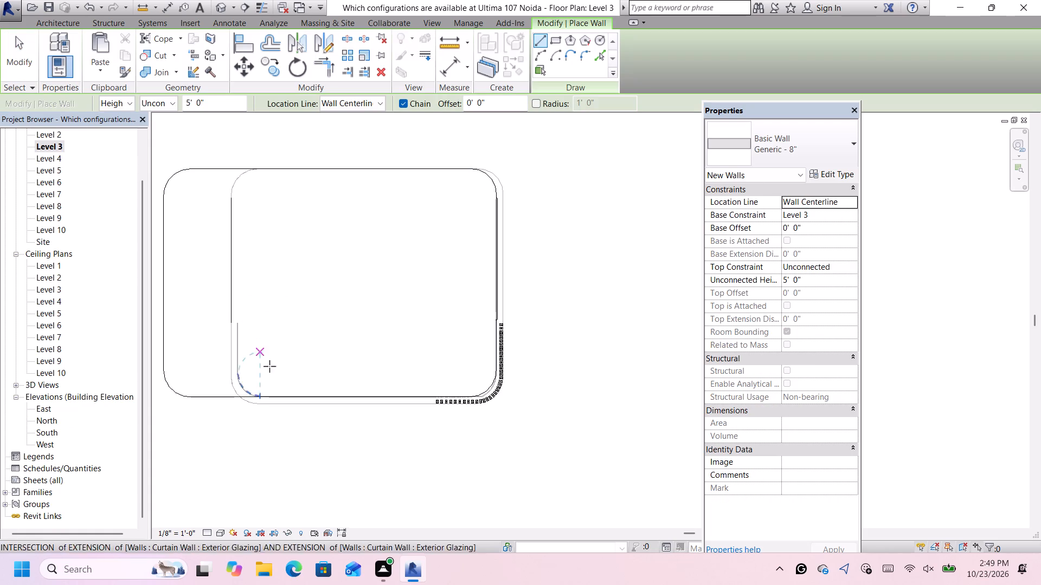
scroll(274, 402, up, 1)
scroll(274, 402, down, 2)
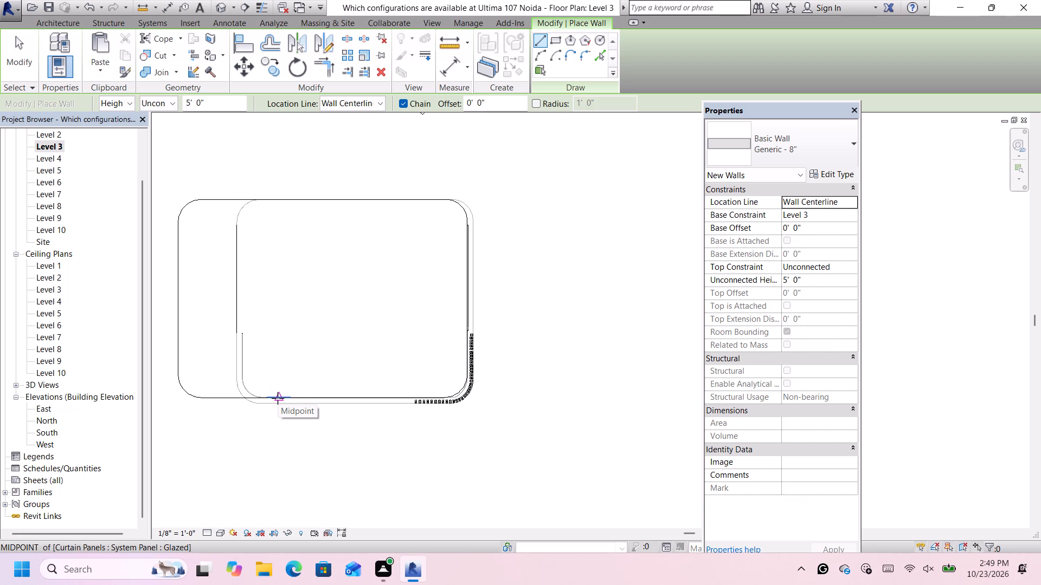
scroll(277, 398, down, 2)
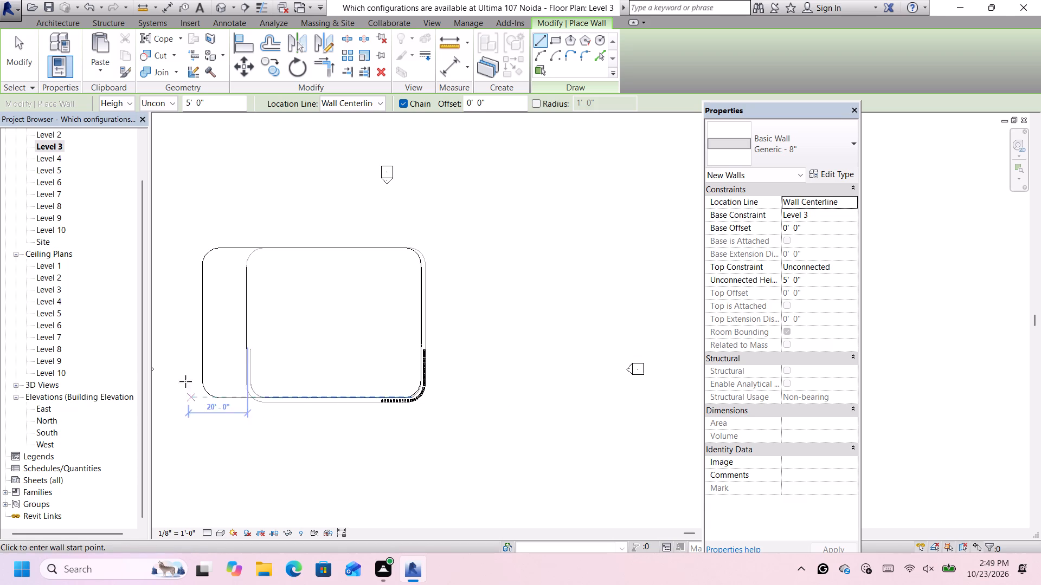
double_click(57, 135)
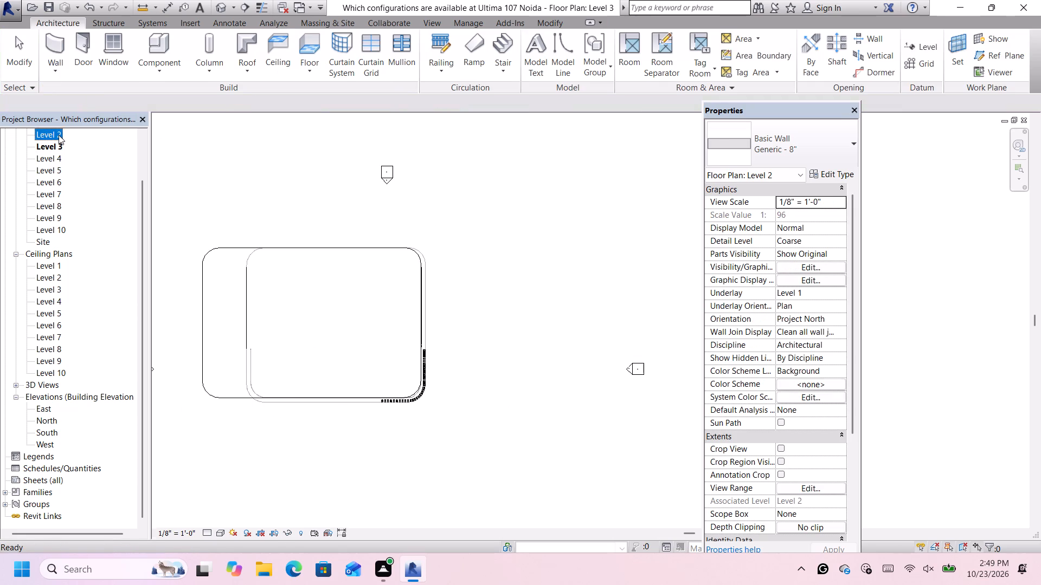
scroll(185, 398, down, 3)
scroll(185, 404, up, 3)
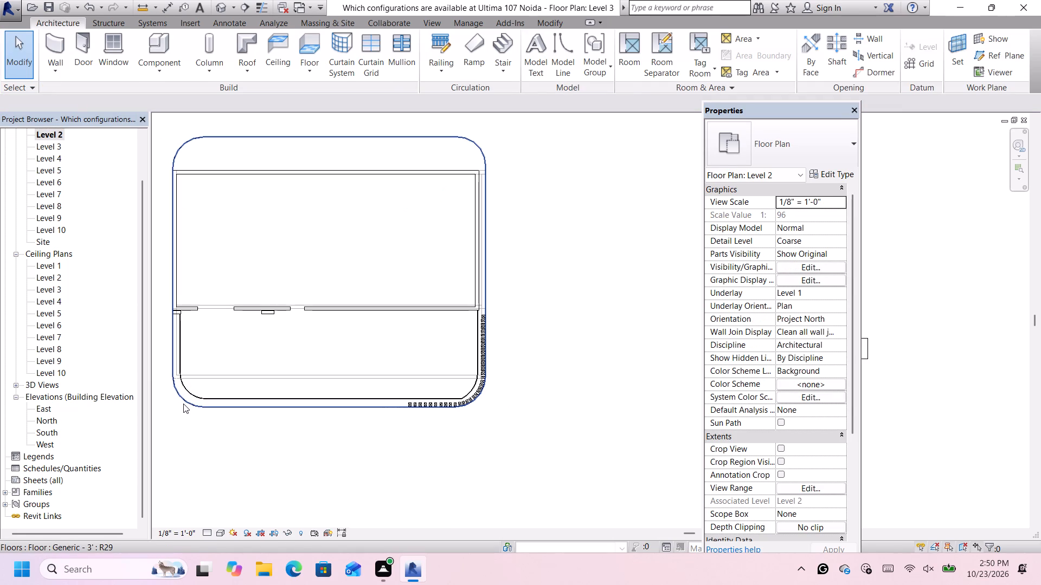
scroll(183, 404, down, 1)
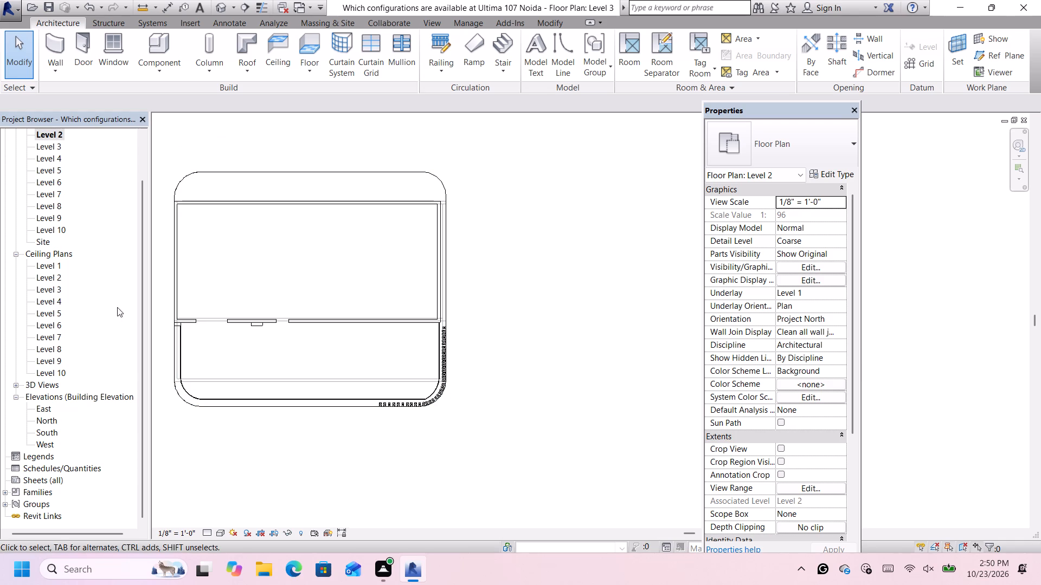
On the Level 3 floor plan, draw a straight Generic - 8" wall, 5' high and about 39' long, along the projecting floor's west edge.
double_click(50, 146)
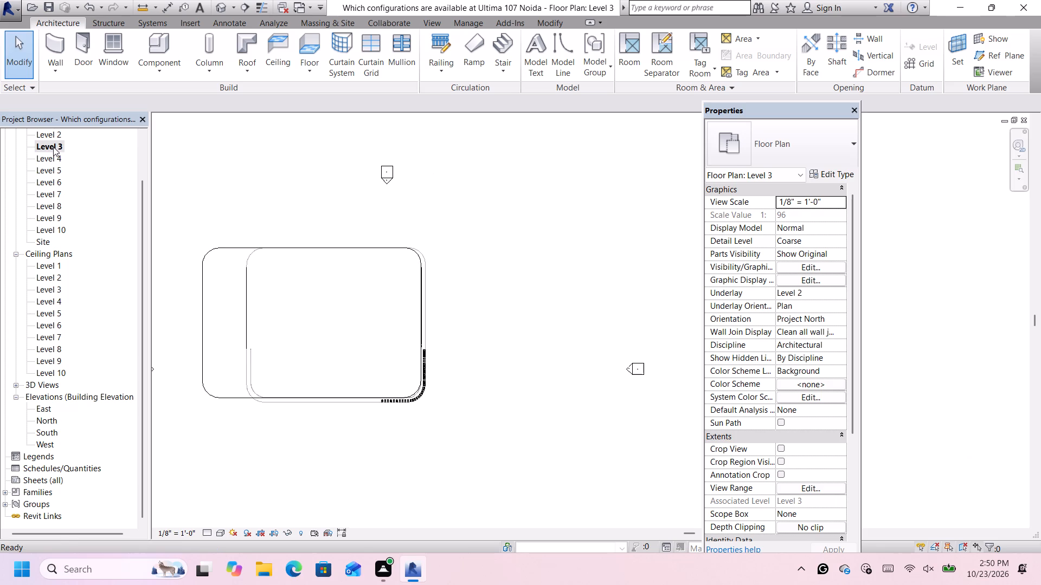
scroll(238, 369, down, 3)
scroll(206, 405, up, 5)
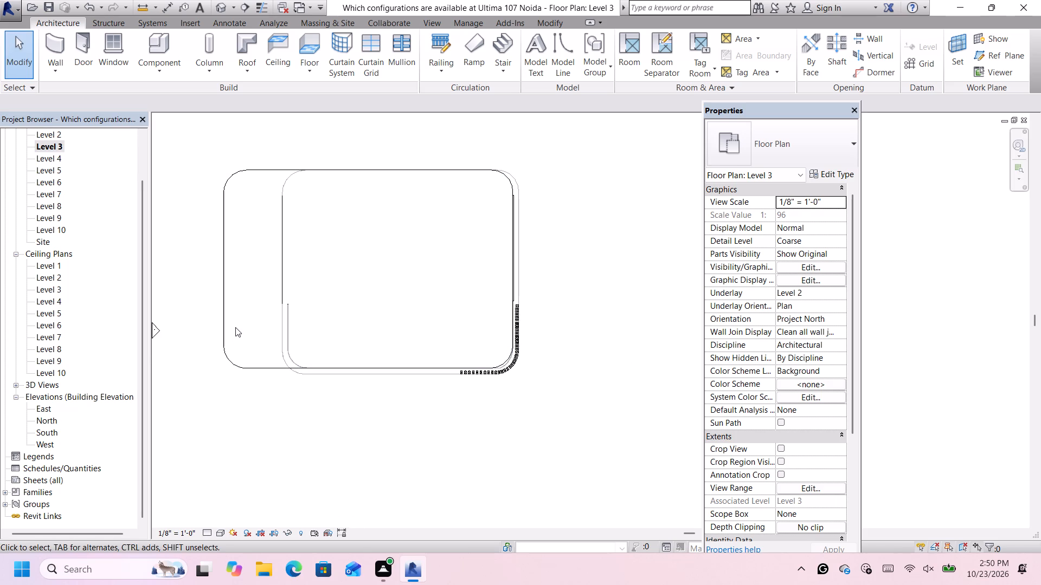
click(55, 43)
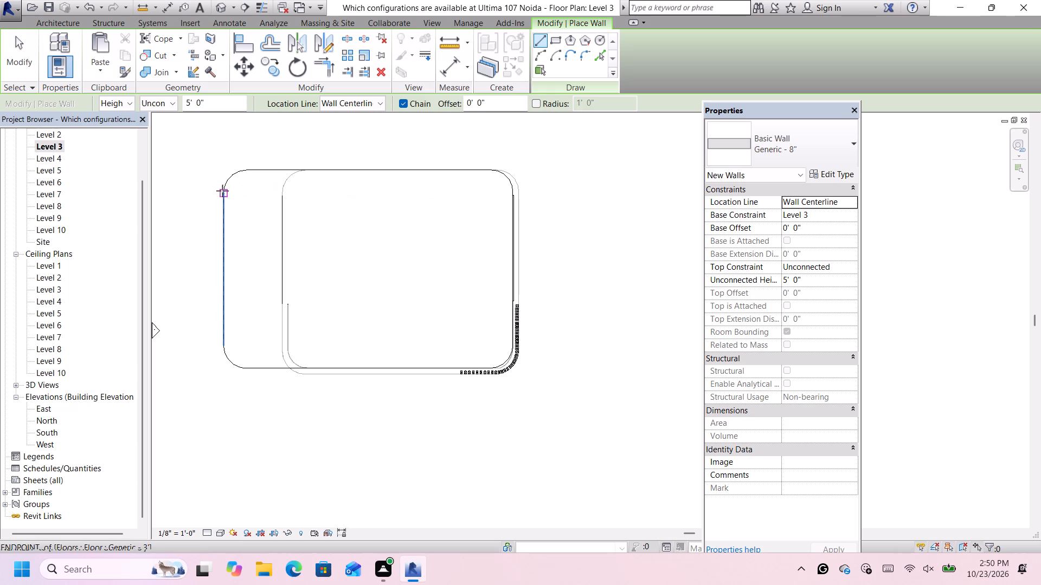
scroll(223, 194, up, 2)
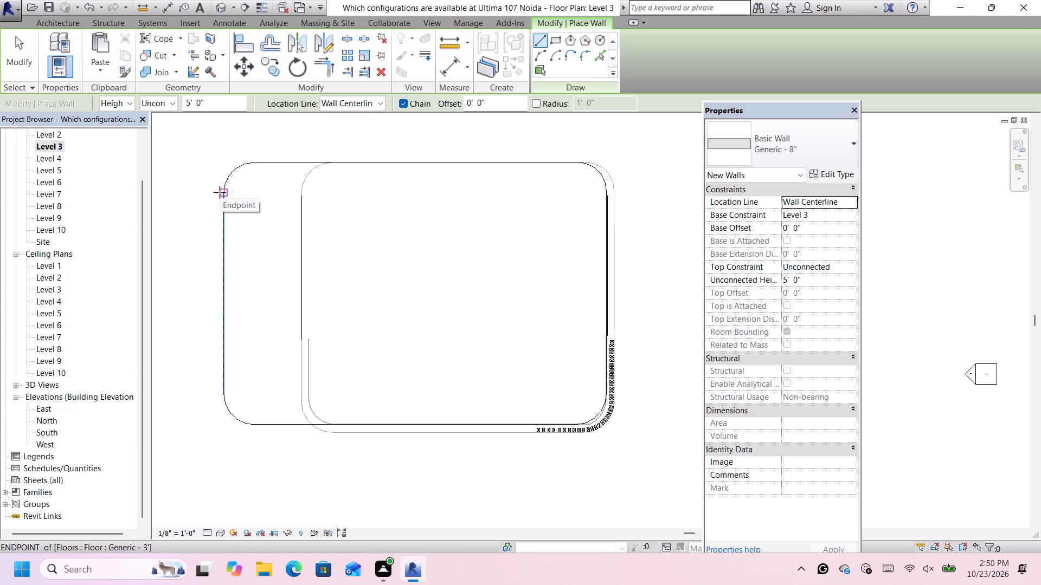
click(223, 194)
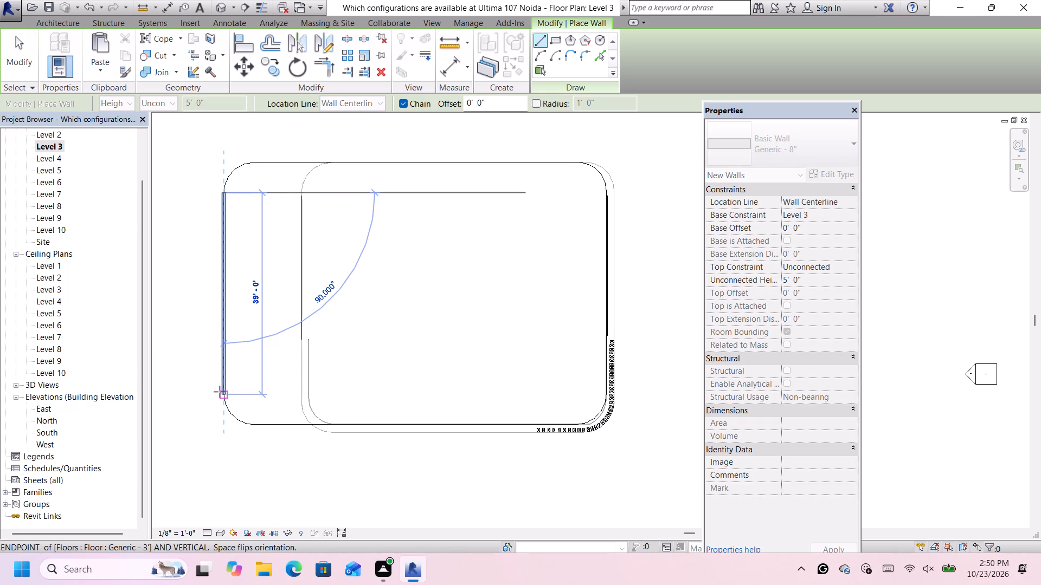
scroll(220, 393, up, 2)
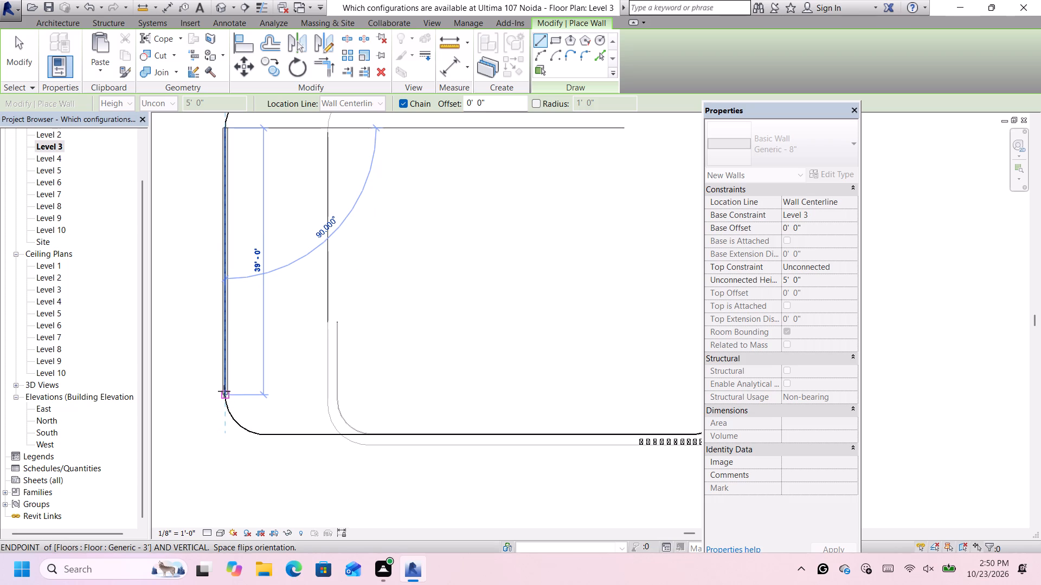
scroll(224, 391, down, 2)
scroll(223, 391, up, 4)
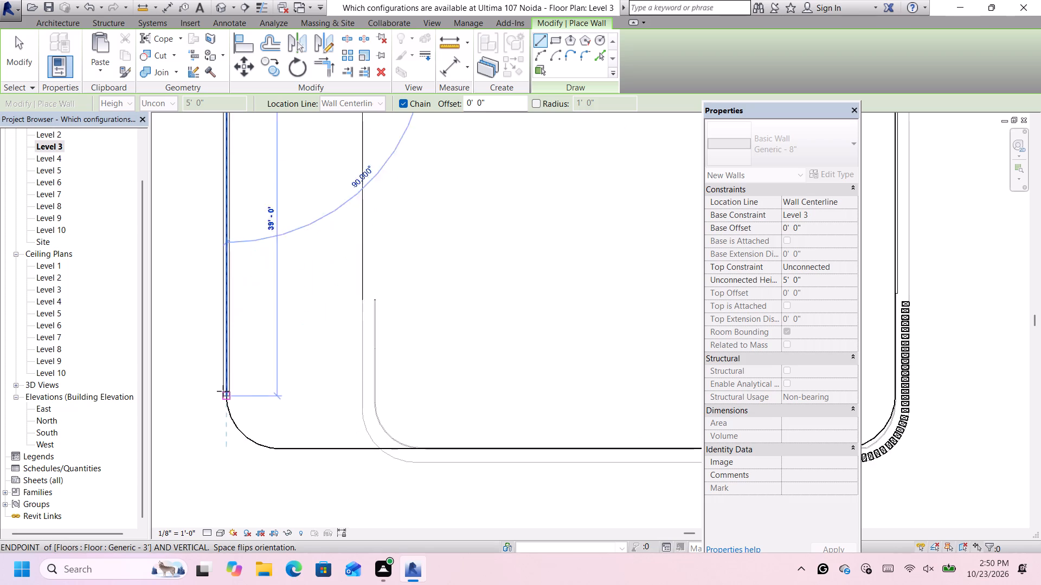
scroll(224, 391, up, 7)
click(227, 401)
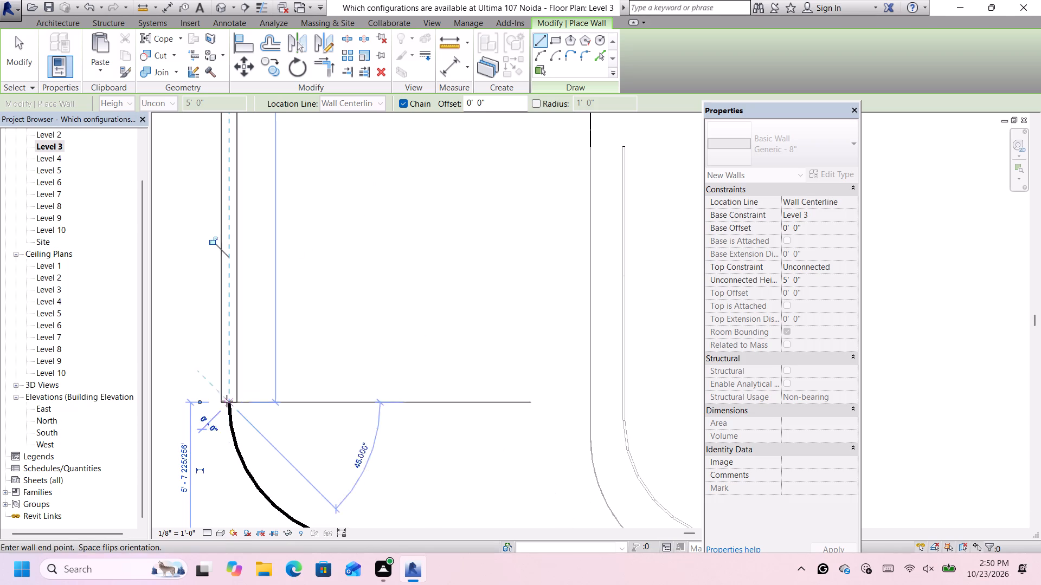
Continue the wall with a 90° arc of about 5'-10" radius around the projecting floor's southwest corner.
click(539, 54)
scroll(532, 66, down, 7)
scroll(303, 315, down, 5)
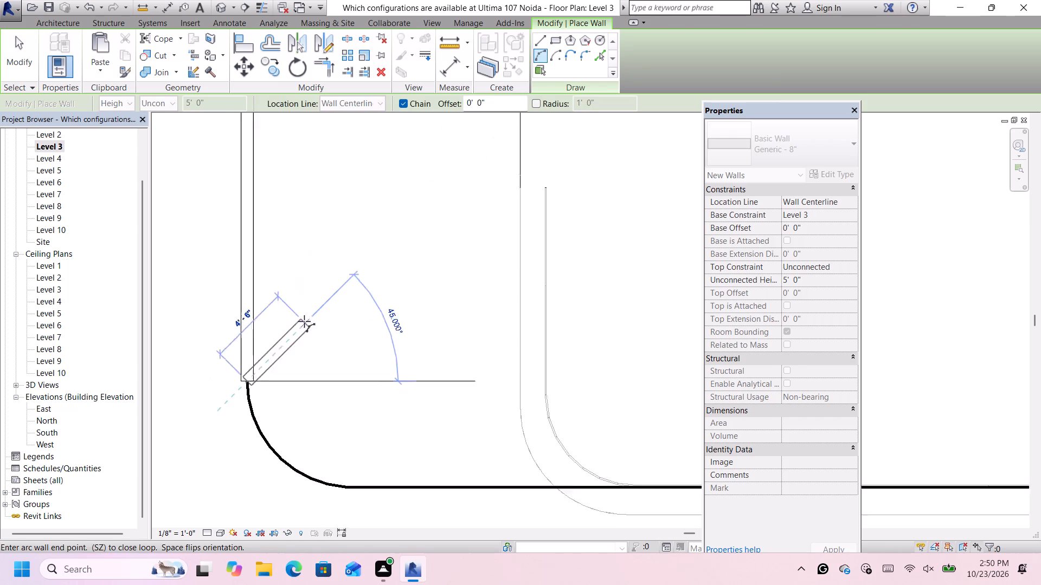
scroll(333, 428, up, 3)
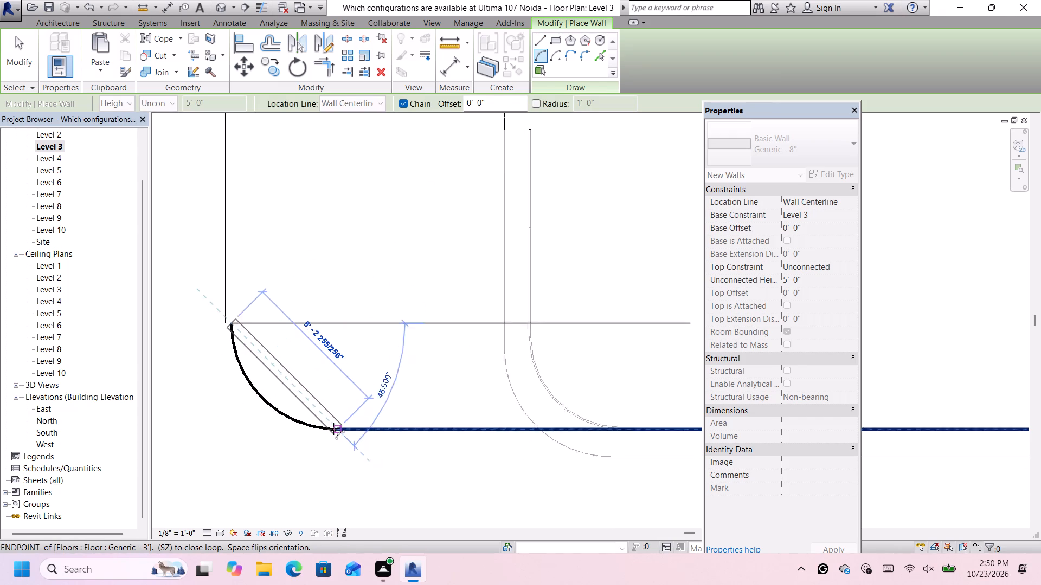
scroll(333, 428, up, 5)
click(340, 431)
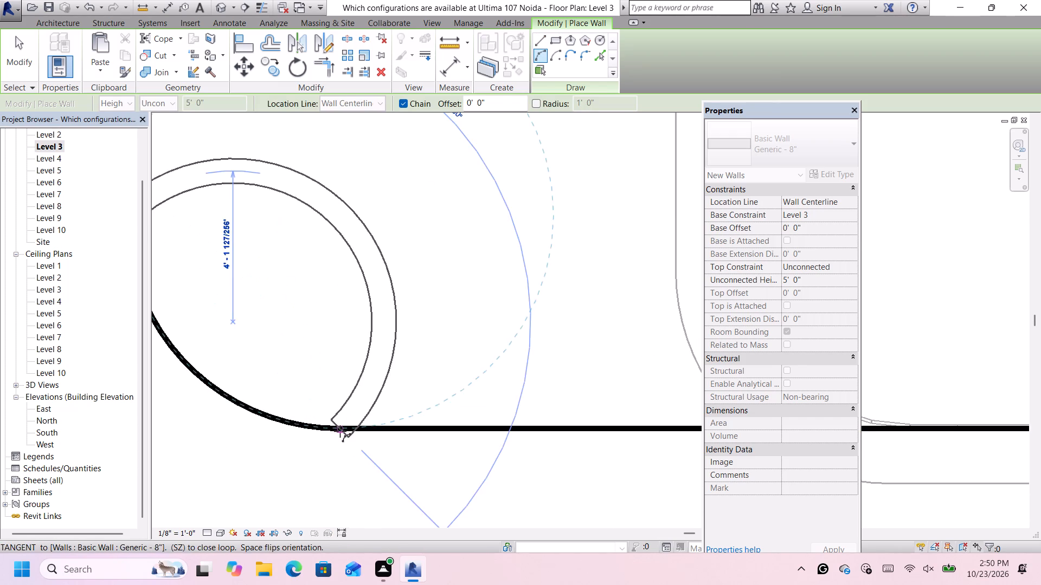
scroll(270, 387, down, 7)
click(241, 390)
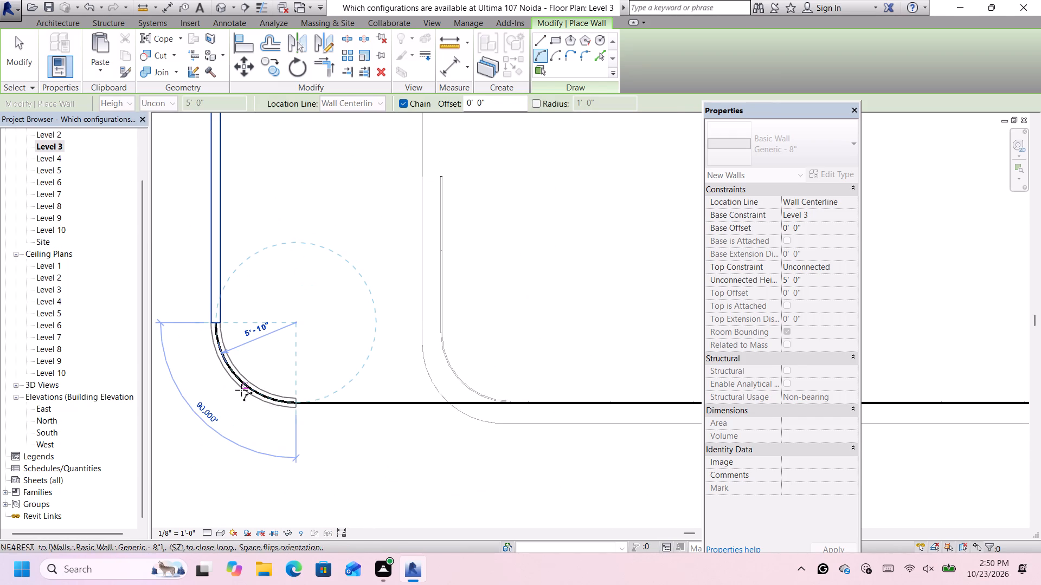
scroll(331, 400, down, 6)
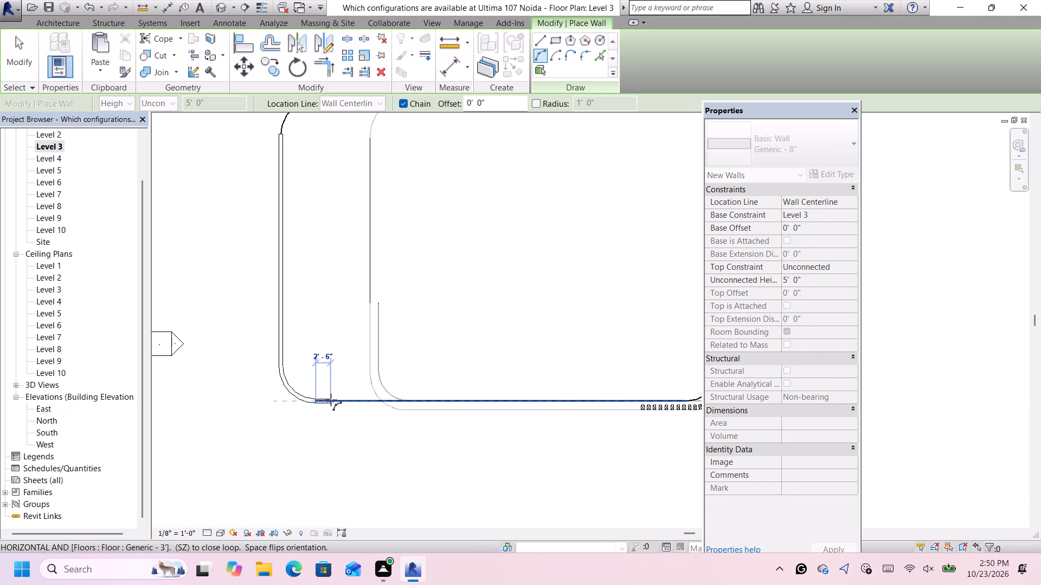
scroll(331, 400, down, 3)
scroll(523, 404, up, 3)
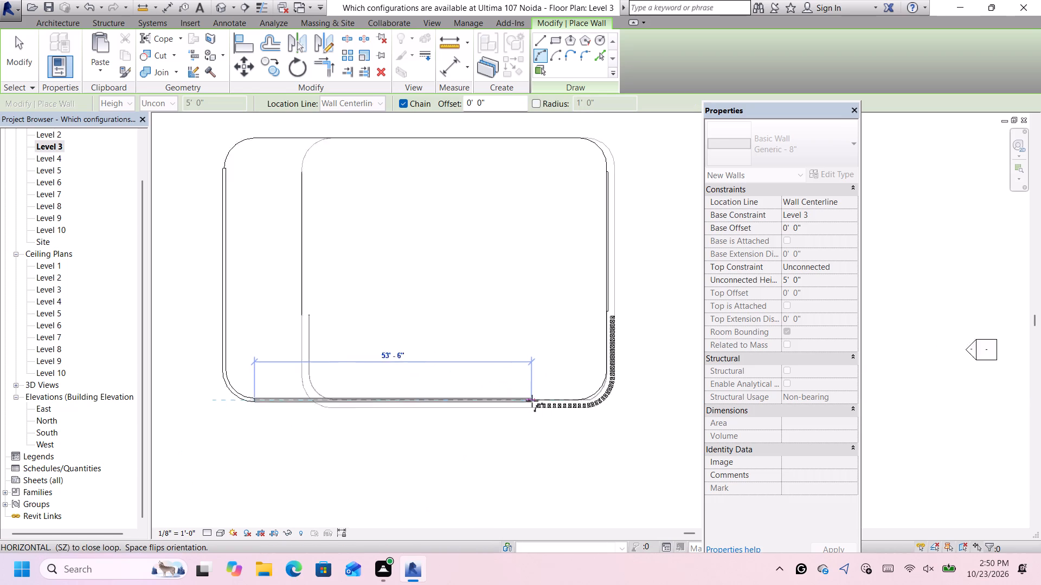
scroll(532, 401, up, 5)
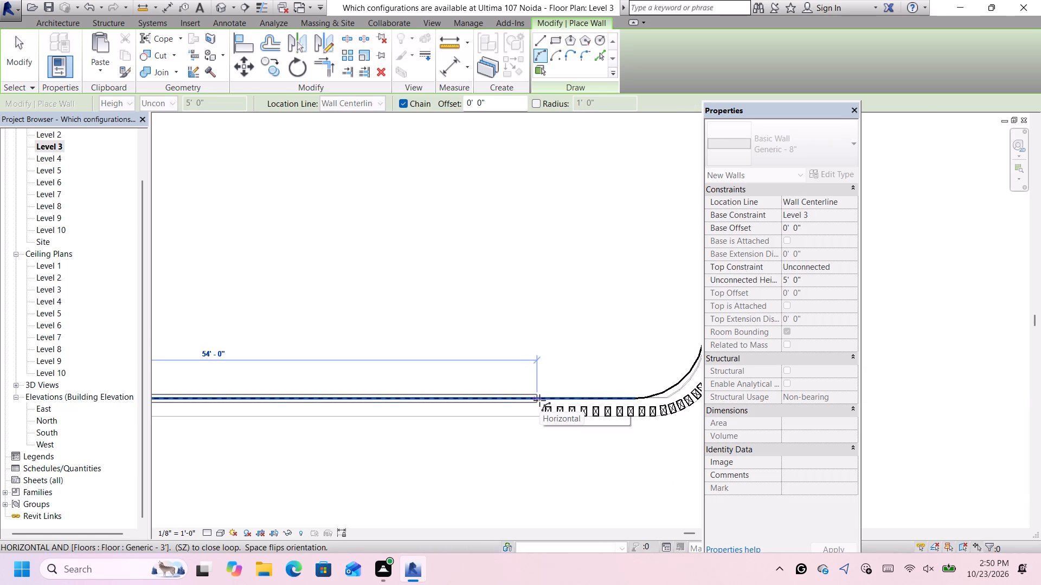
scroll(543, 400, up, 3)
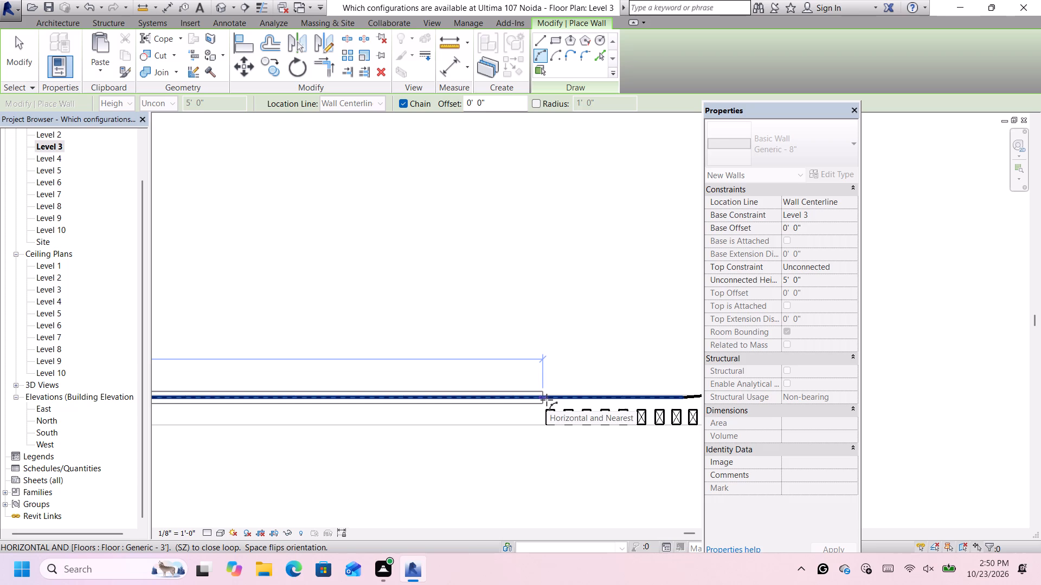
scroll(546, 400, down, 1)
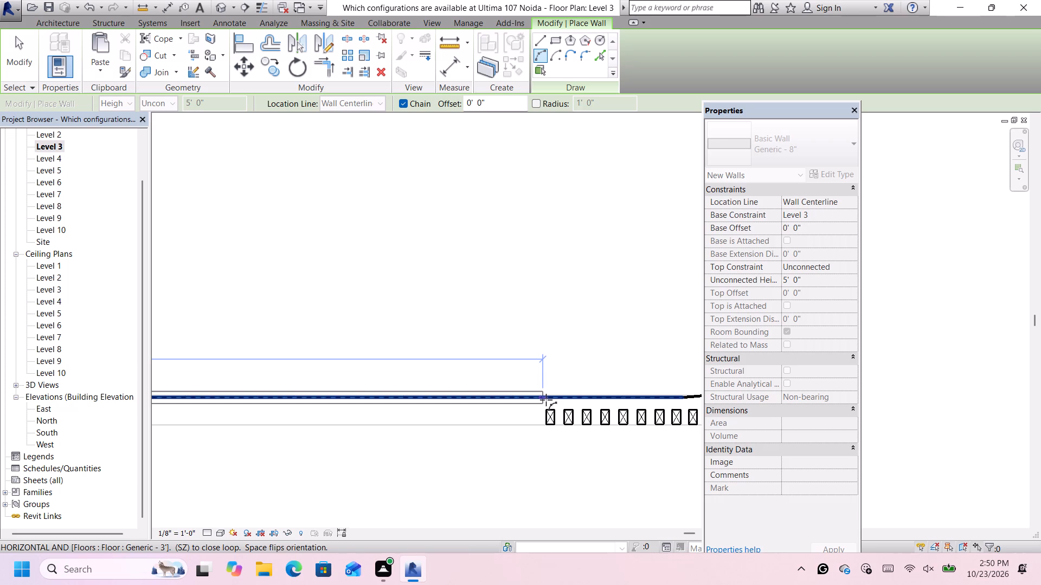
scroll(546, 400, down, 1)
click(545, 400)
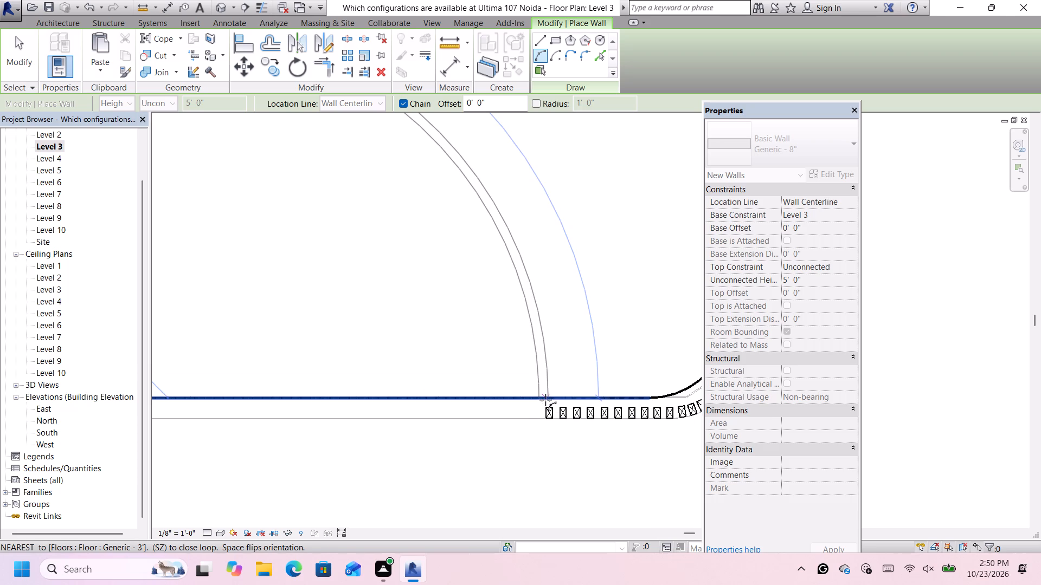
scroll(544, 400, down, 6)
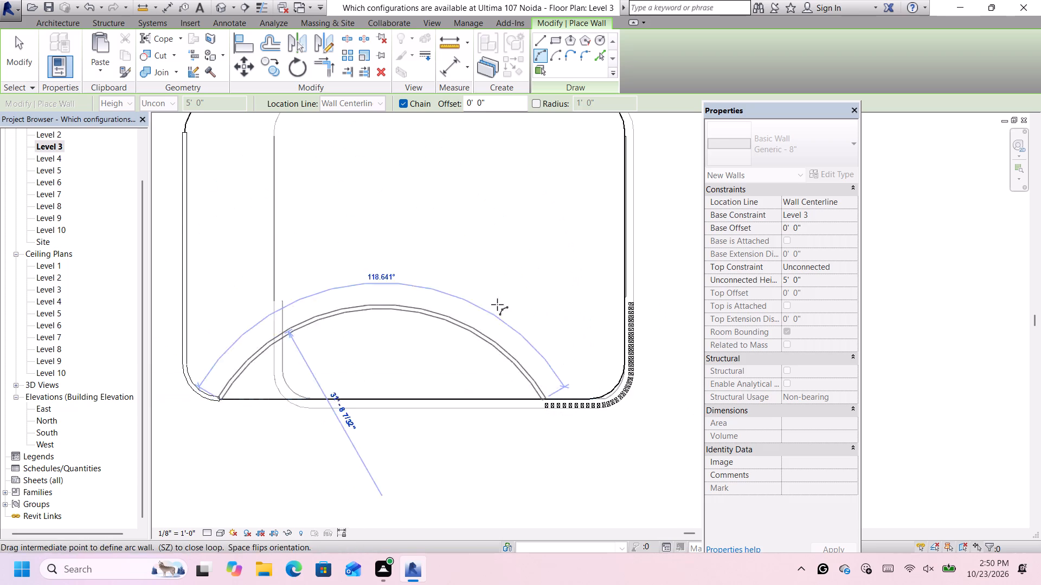
Continue with a straight wall about 54'-6" long along the floor's south edge, ending where the column row starts.
click(542, 36)
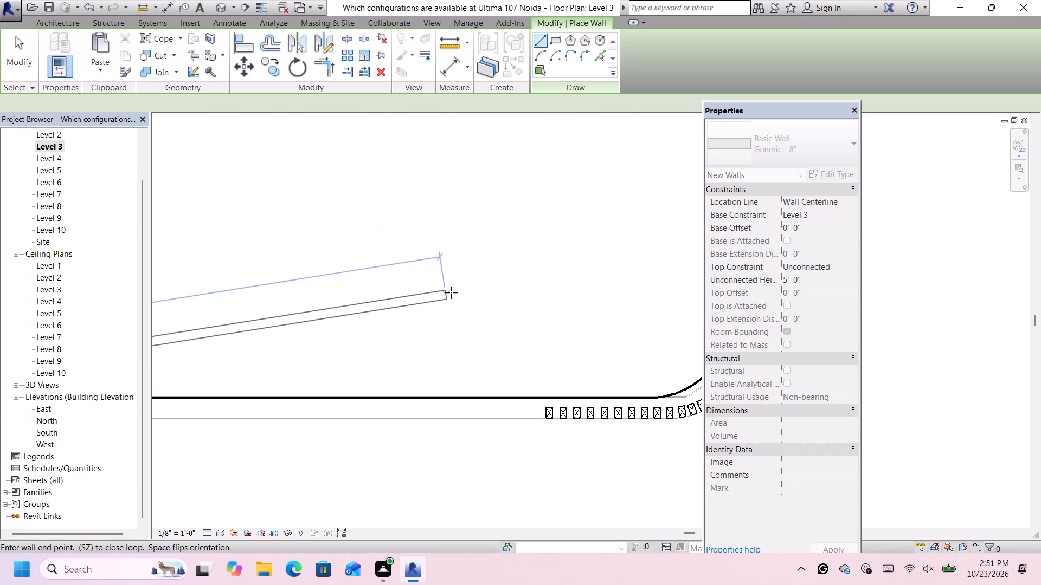
scroll(461, 298, down, 7)
scroll(484, 336, up, 1)
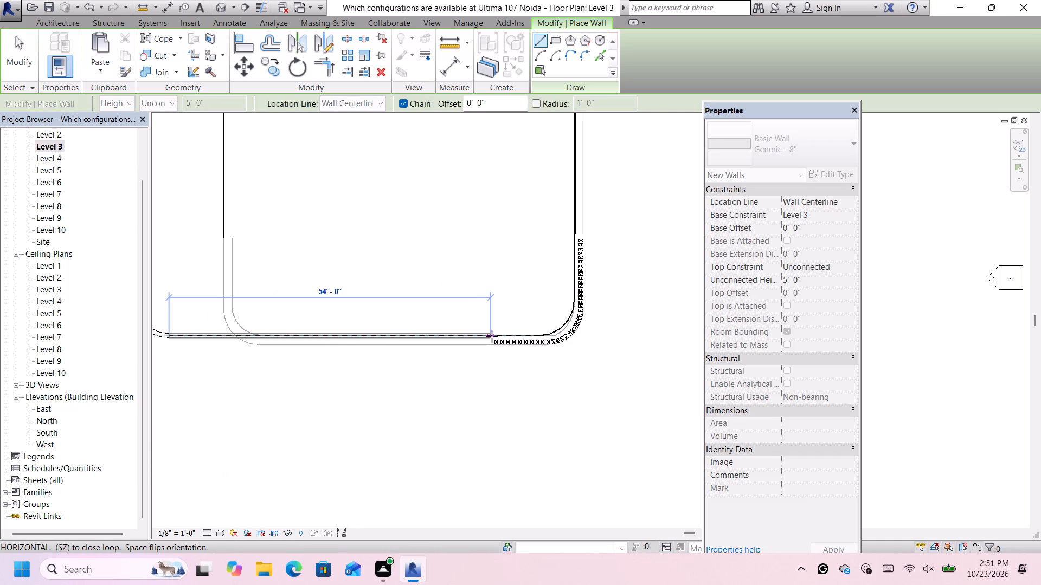
scroll(492, 336, up, 7)
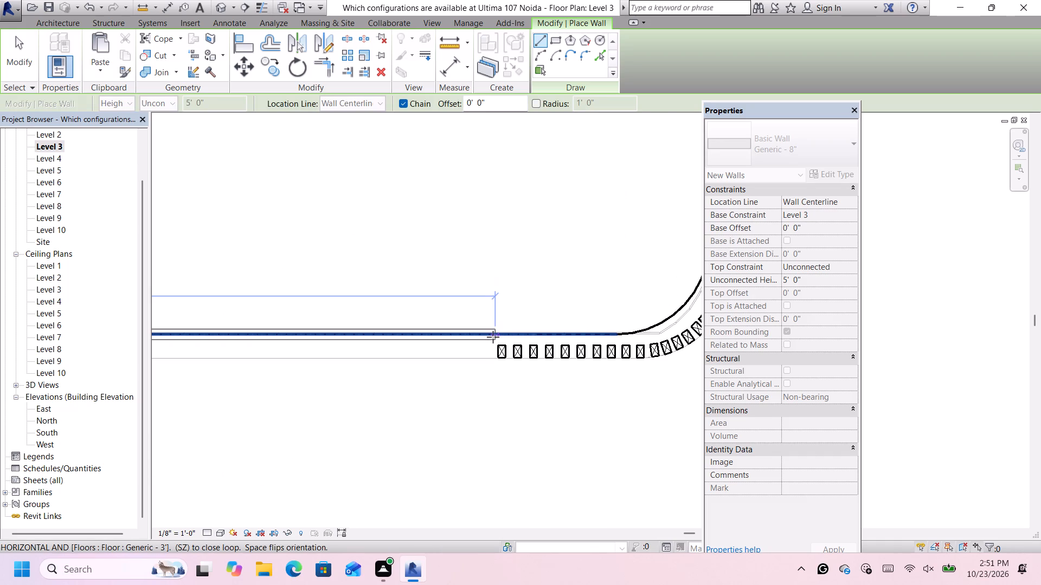
click(493, 337)
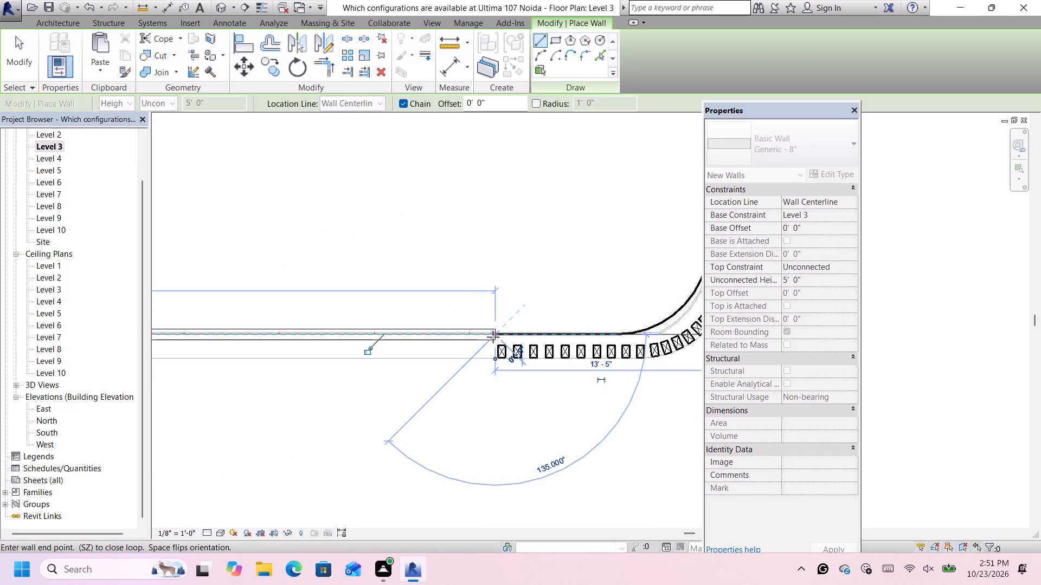
scroll(493, 337, down, 7)
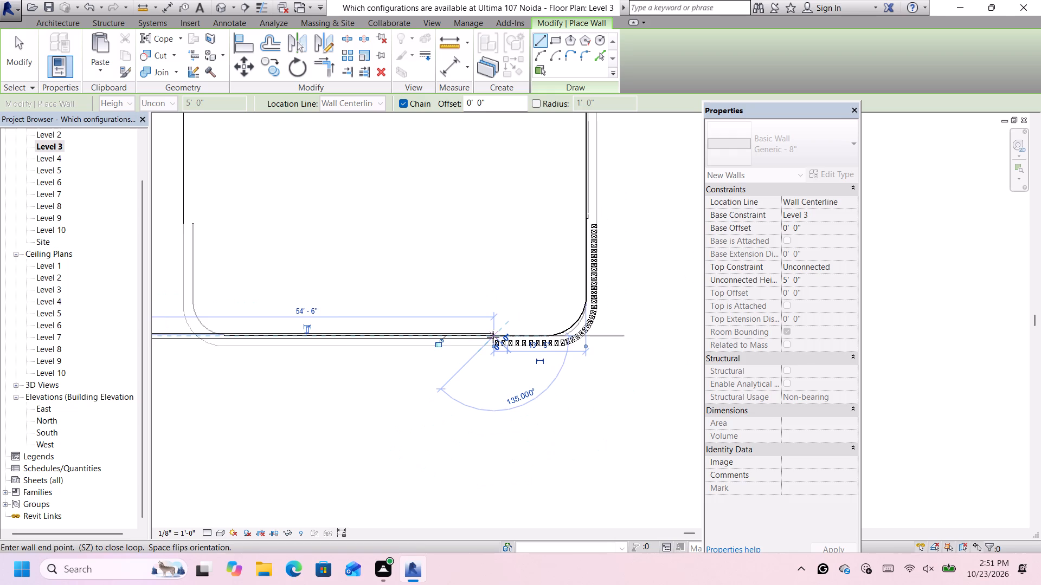
key(Escape)
scroll(533, 384, down, 3)
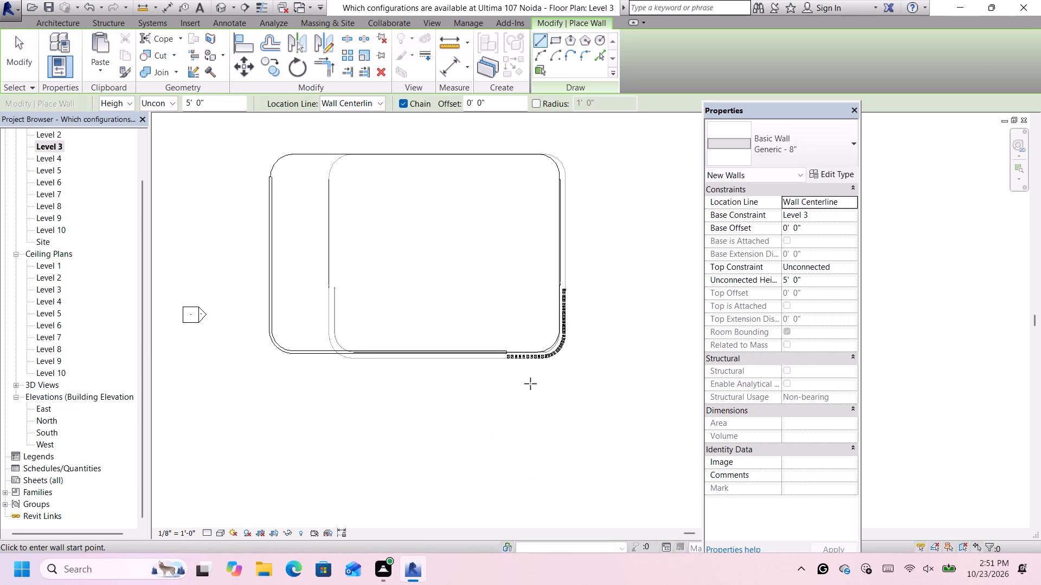
key(Escape)
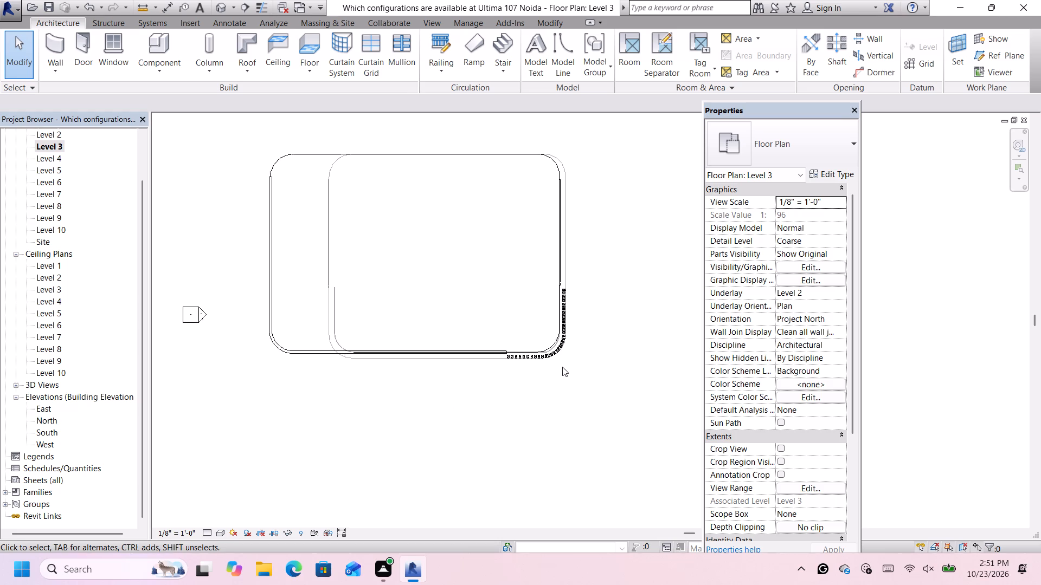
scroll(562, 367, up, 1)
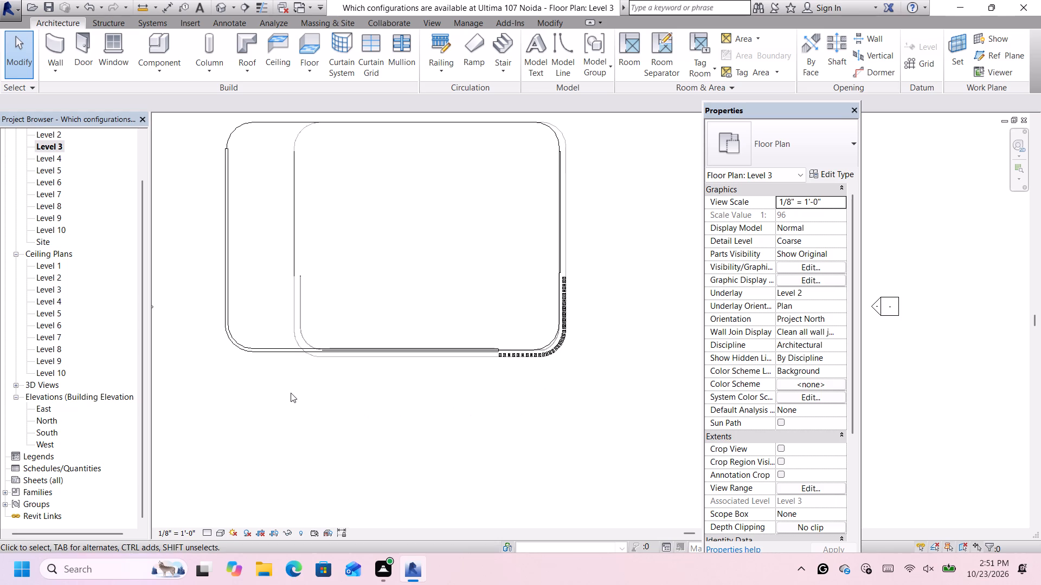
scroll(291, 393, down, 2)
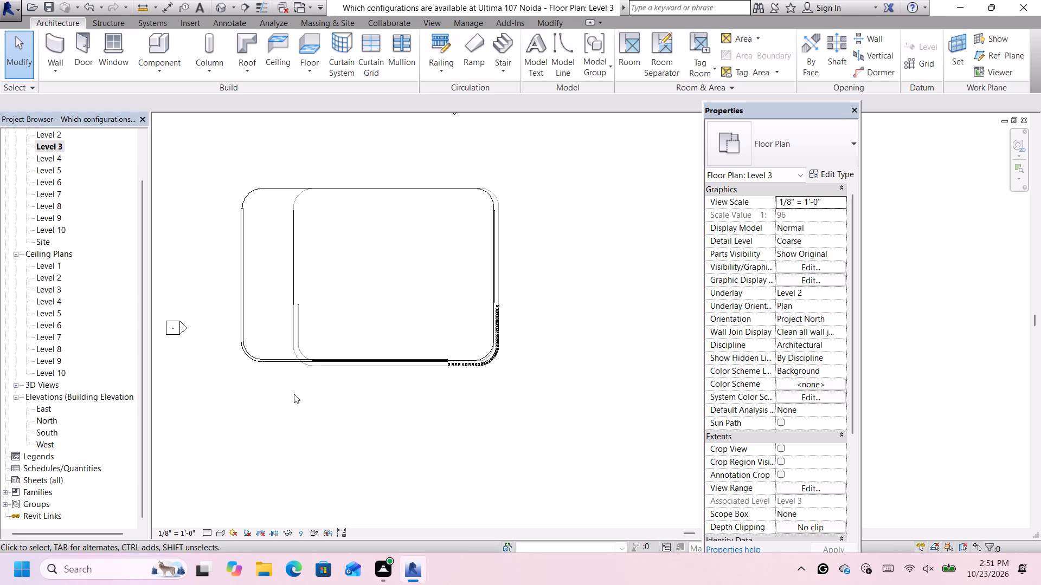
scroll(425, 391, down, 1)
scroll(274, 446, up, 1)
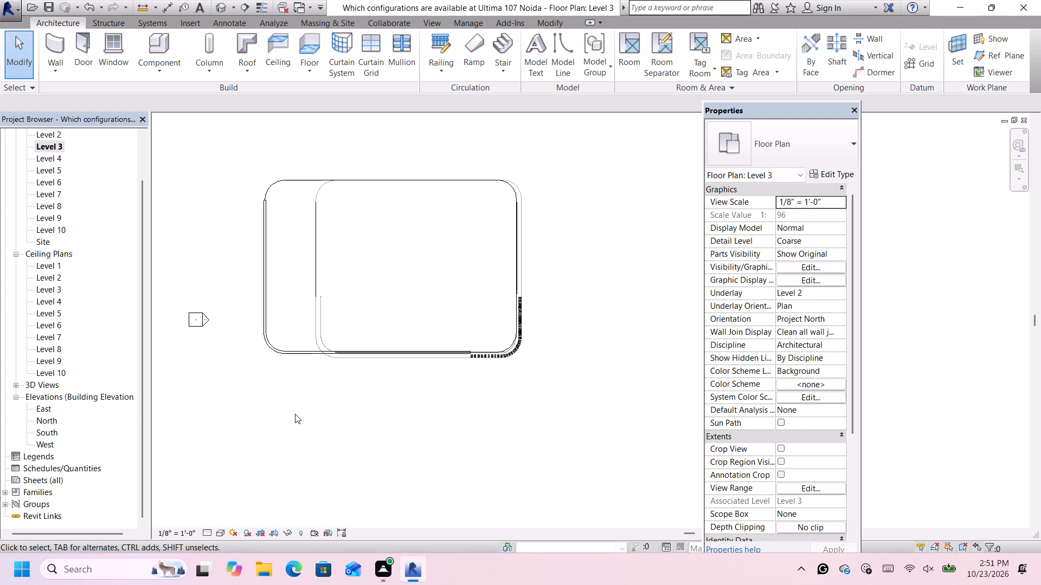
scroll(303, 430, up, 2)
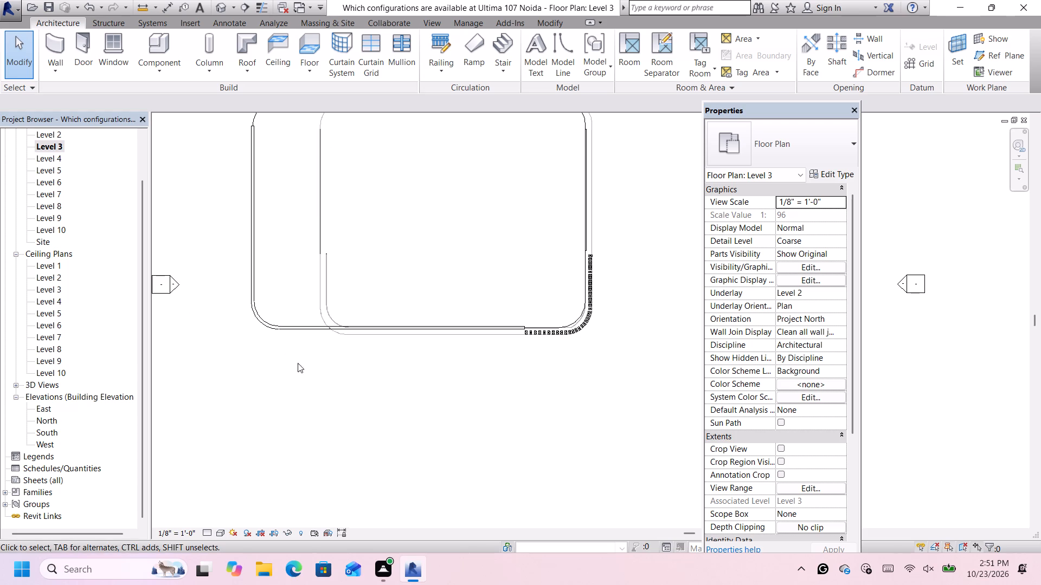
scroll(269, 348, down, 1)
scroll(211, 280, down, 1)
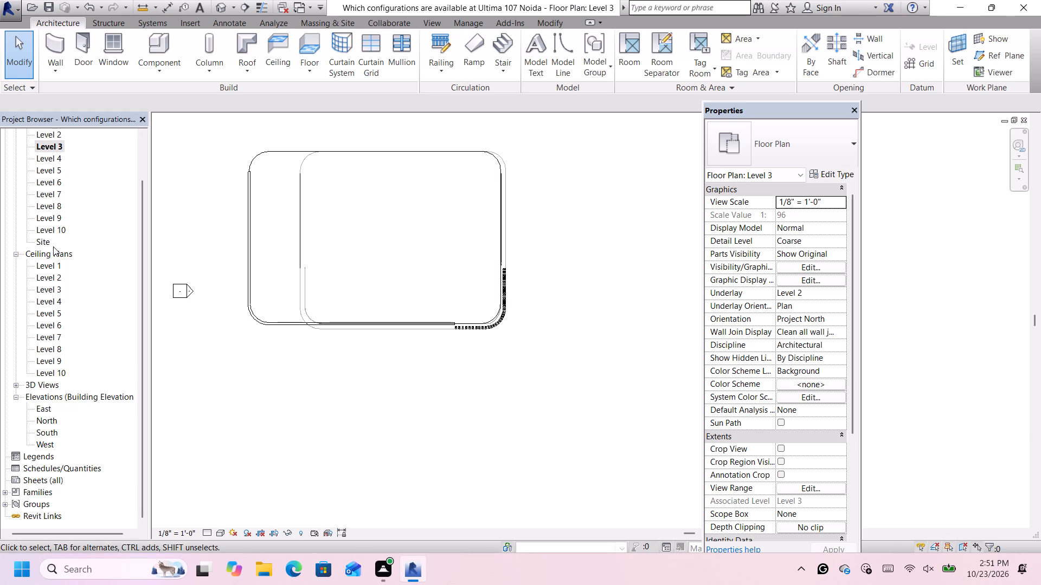
In the South elevation, raise the curved corner wall's top to a height of 6', level with the projecting slab's top edge.
double_click(54, 429)
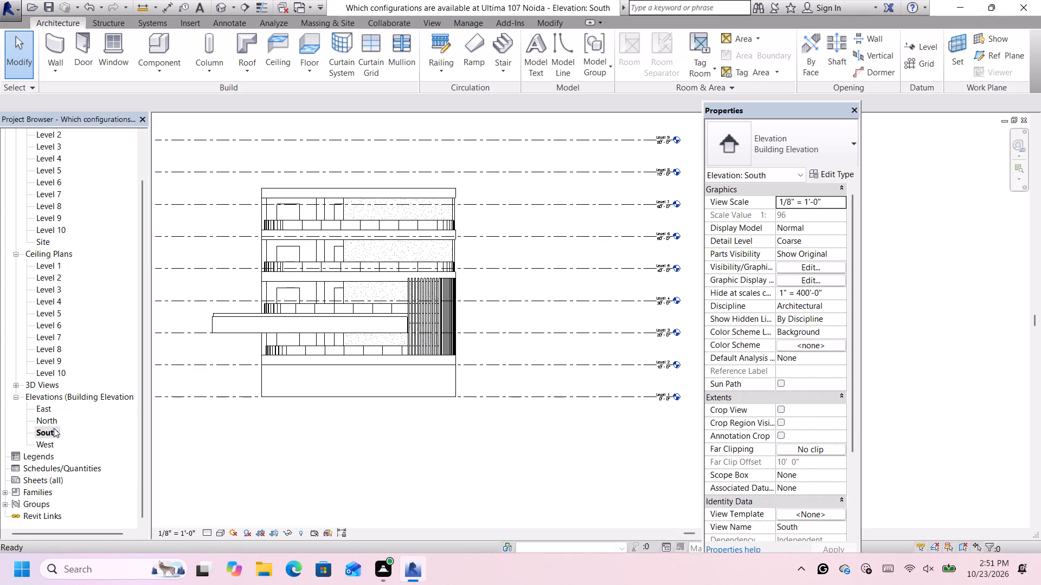
scroll(231, 328, up, 10)
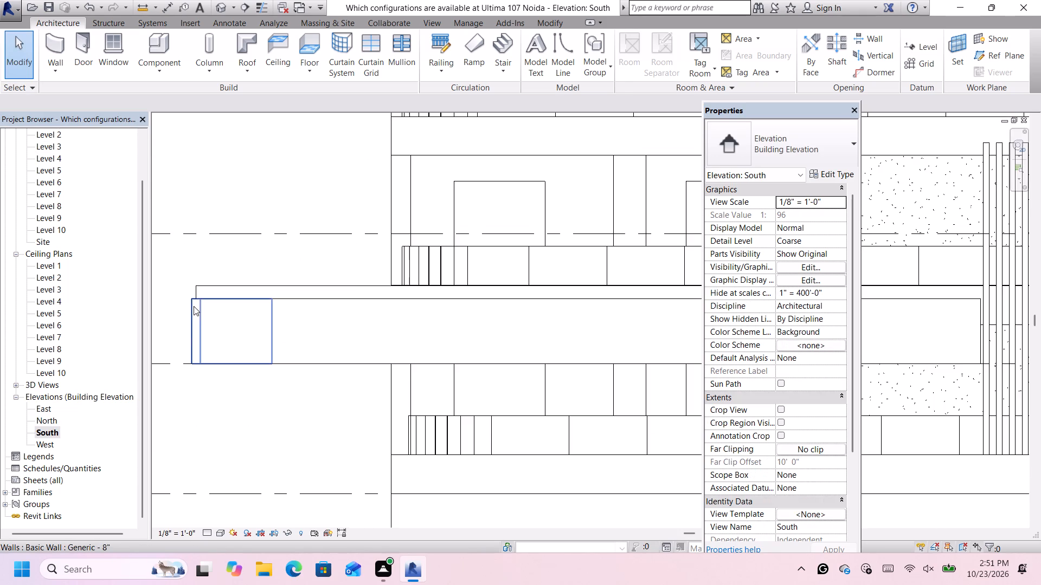
click(192, 300)
scroll(196, 307, up, 2)
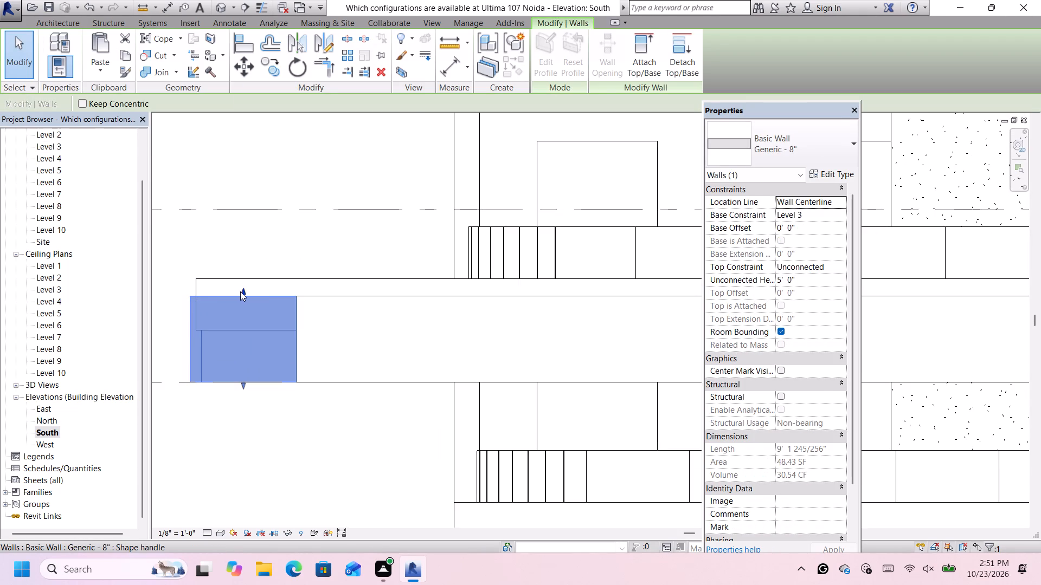
drag(243, 292, 245, 282)
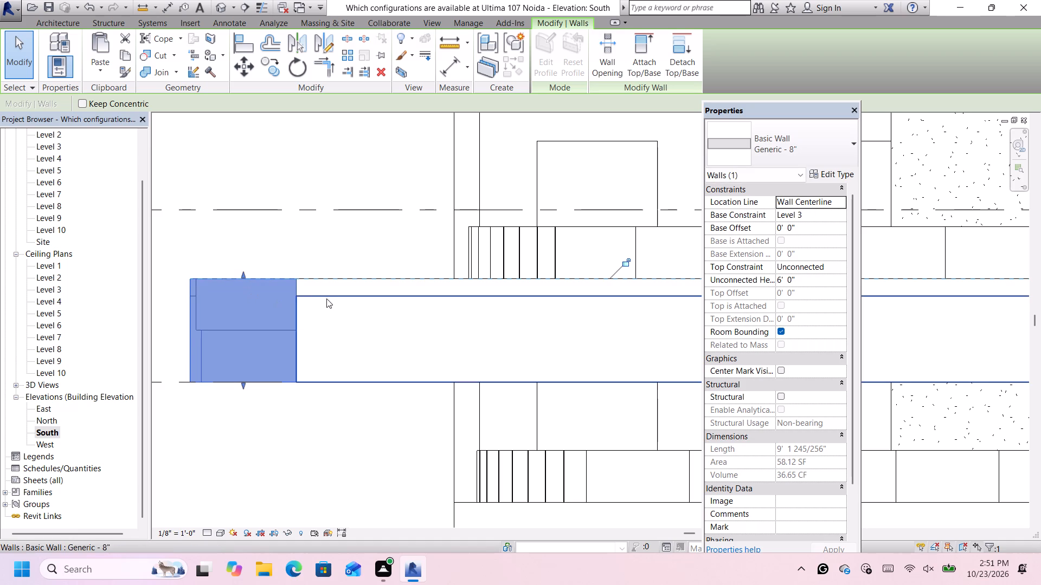
Raise the straight south edge wall's top to a height of 6', level with the projecting slab's top edge.
click(327, 297)
scroll(326, 299, down, 6)
scroll(519, 297, up, 4)
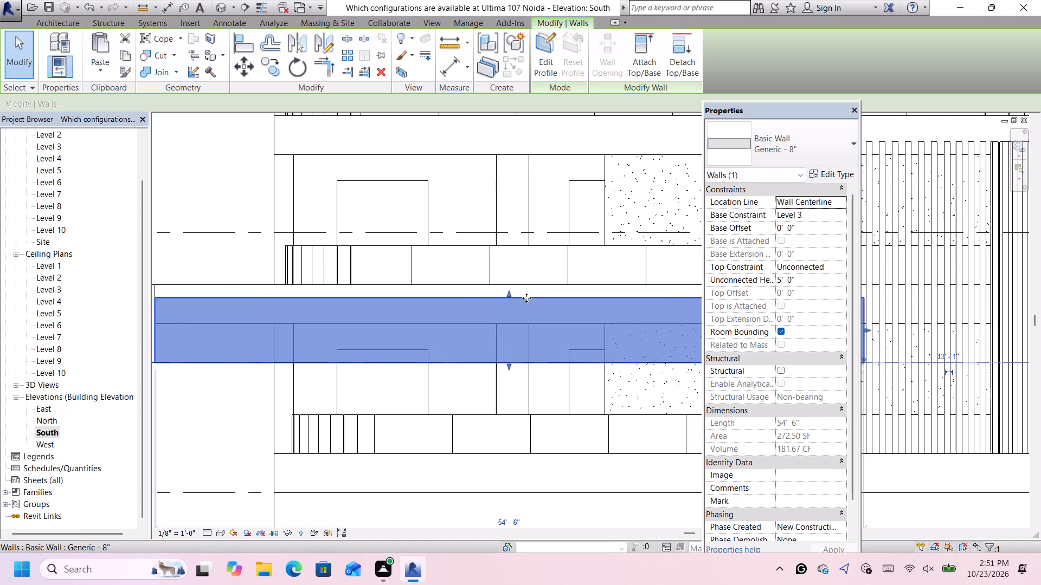
drag(510, 295, 510, 285)
scroll(510, 291, down, 10)
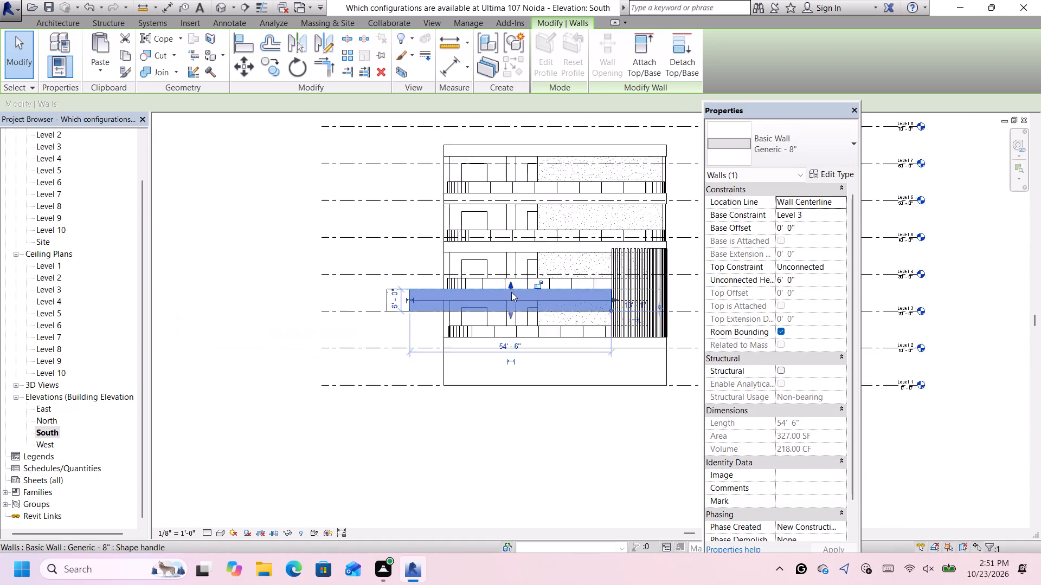
scroll(522, 309, up, 1)
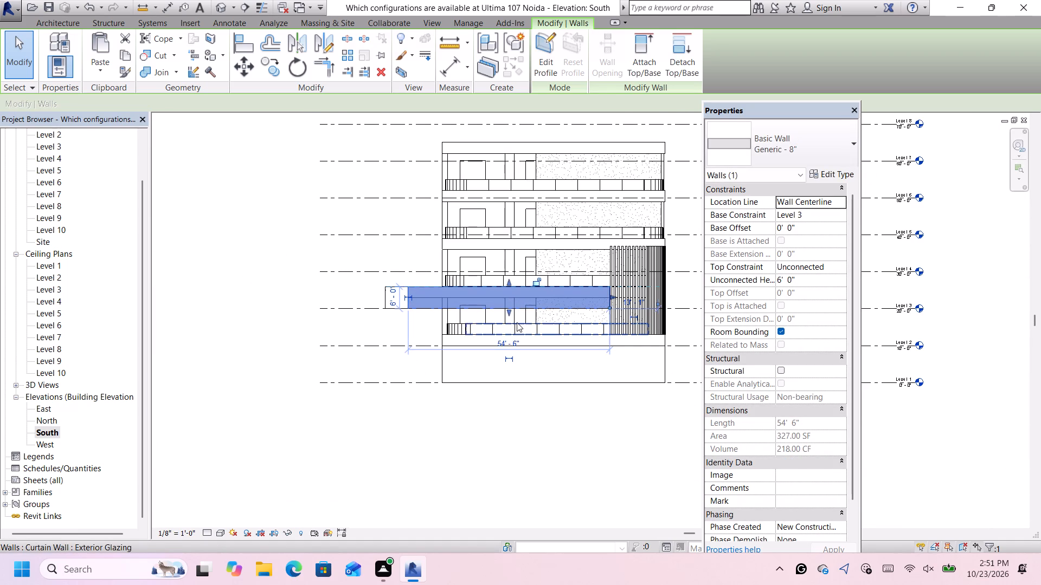
scroll(516, 322, up, 2)
scroll(359, 284, up, 1)
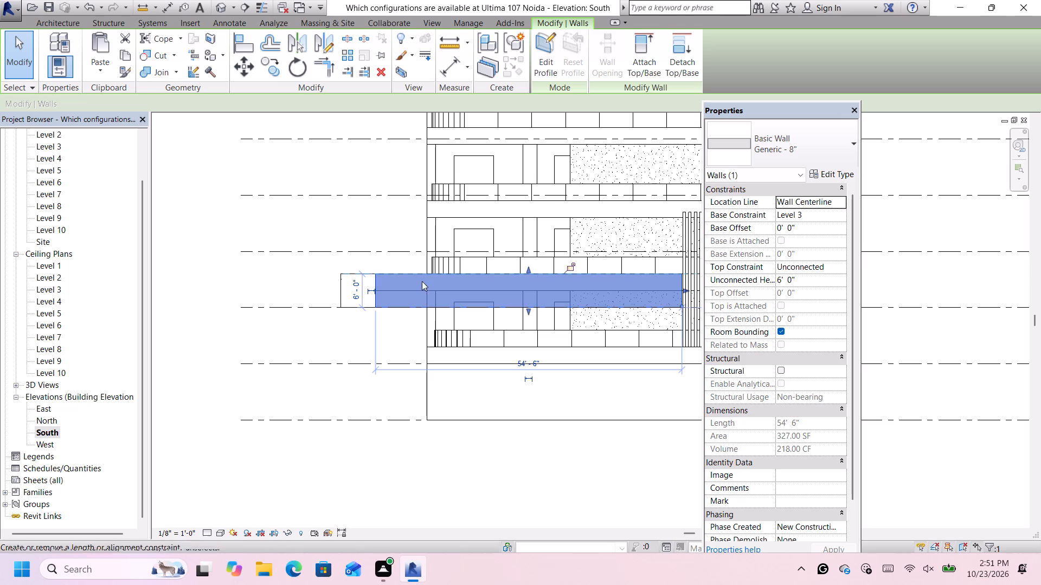
Examine the projecting floor's edge and its walls in the North and East elevations.
double_click(41, 419)
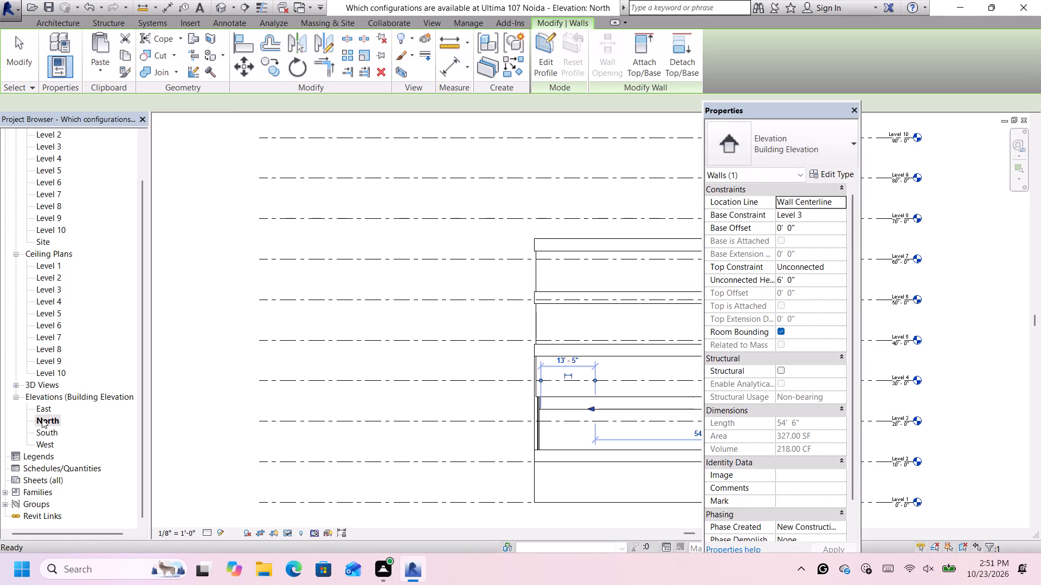
scroll(399, 406, down, 8)
scroll(563, 400, up, 7)
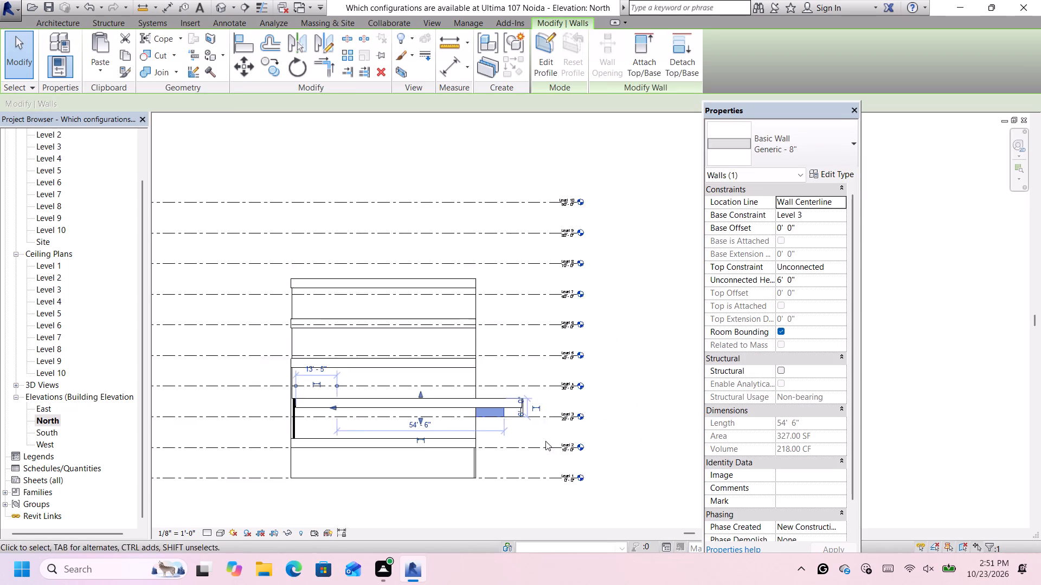
scroll(545, 441, up, 2)
click(648, 368)
scroll(401, 412, down, 4)
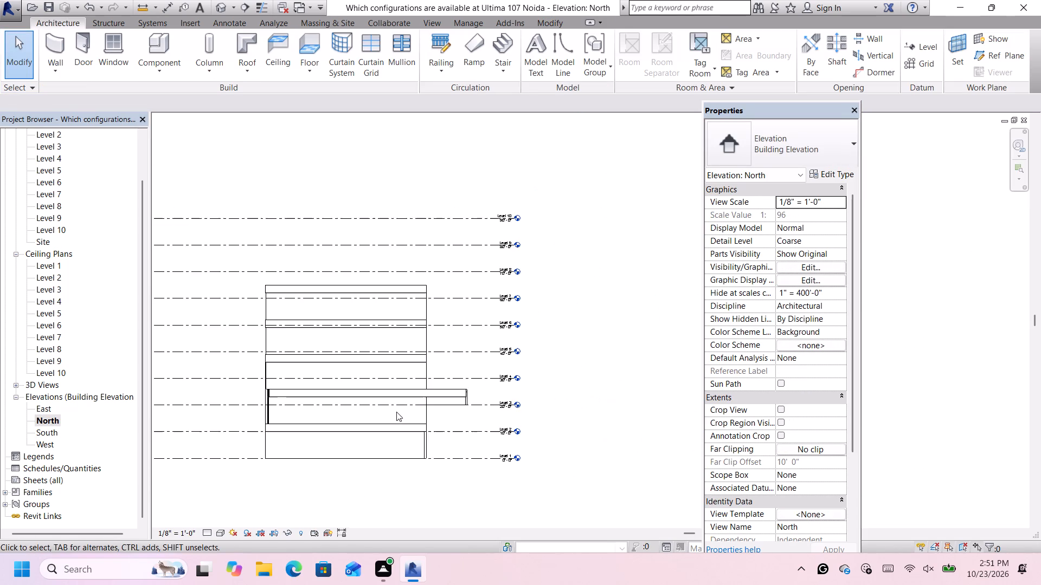
scroll(278, 411, up, 5)
scroll(279, 412, down, 2)
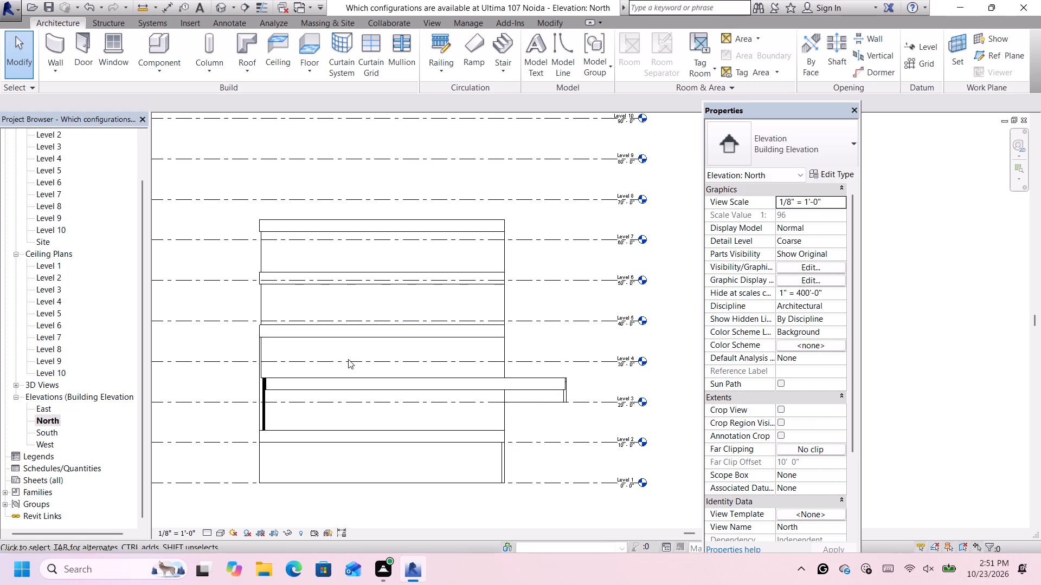
scroll(480, 397, up, 3)
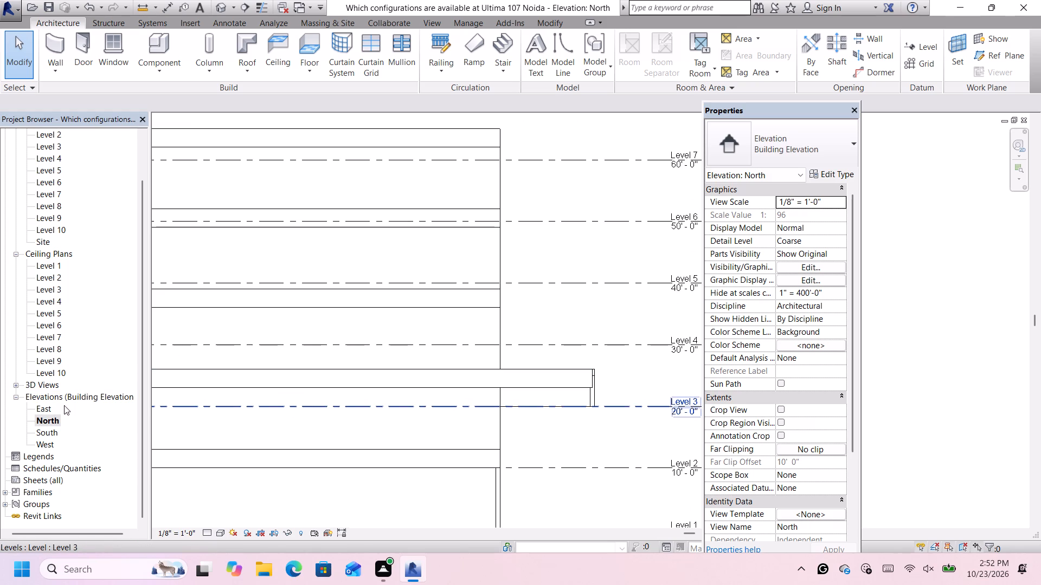
click(47, 405)
double_click(47, 409)
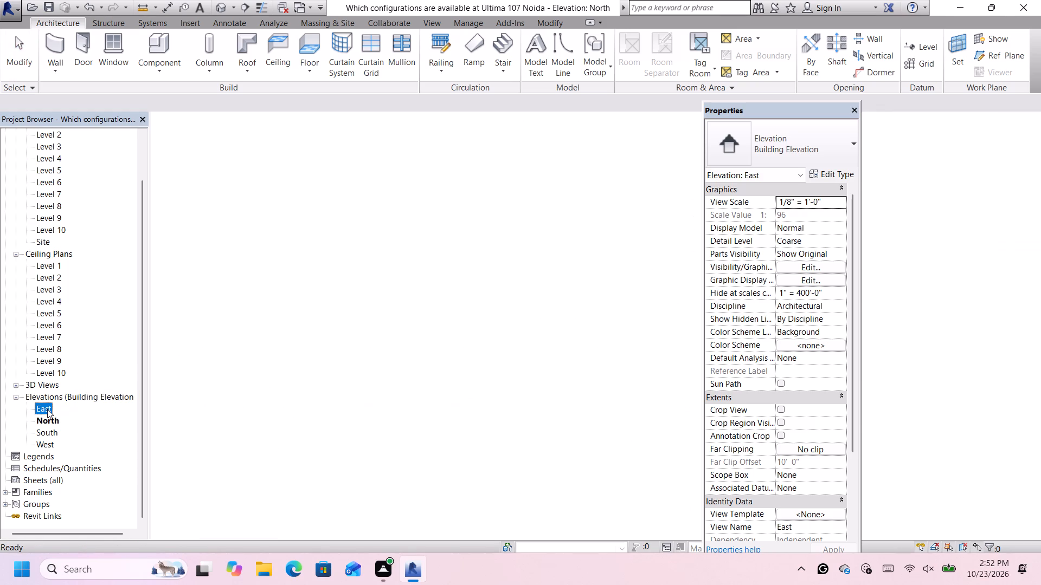
scroll(518, 408, down, 4)
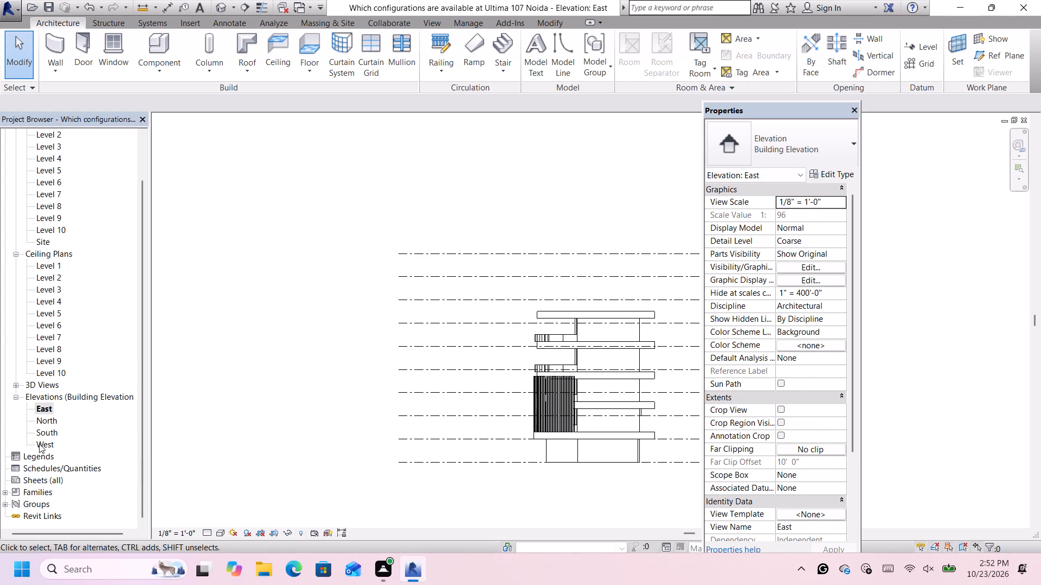
In the West elevation, raise the straight west edge wall's top to a height of 6', level with the slab's top edge.
double_click(39, 444)
scroll(469, 436, down, 2)
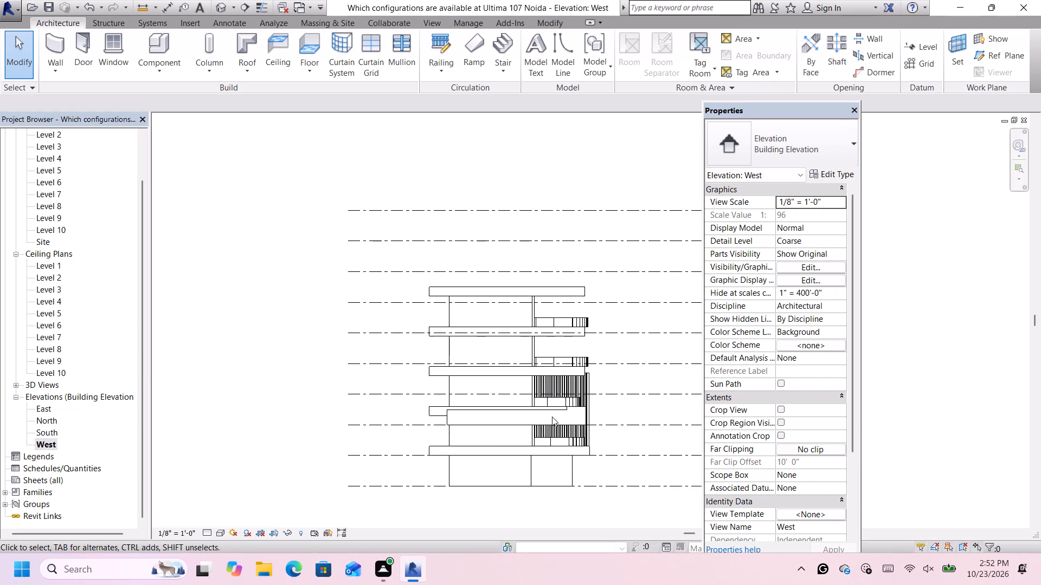
scroll(555, 412, up, 5)
click(566, 408)
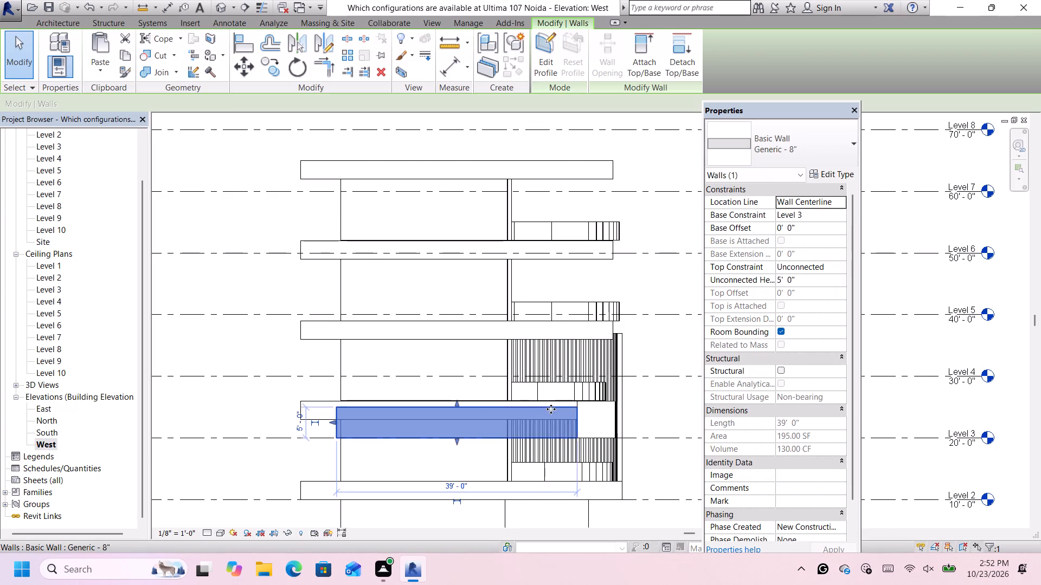
scroll(536, 409, up, 4)
drag(423, 398, 423, 392)
scroll(424, 393, down, 7)
scroll(425, 425, up, 2)
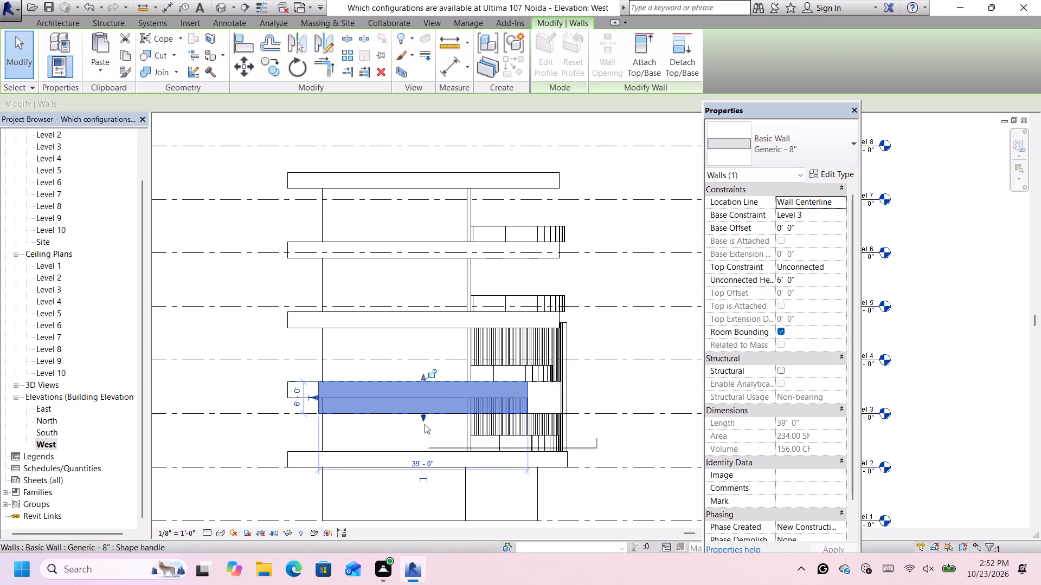
Extend the straight west edge wall's base down to Level 2.
drag(425, 416, 422, 464)
scroll(422, 464, down, 6)
scroll(495, 426, up, 6)
Extend the curved corner wall's base down to Level 2, giving a base offset of -10' and a height of 16'.
click(456, 459)
scroll(456, 459, up, 2)
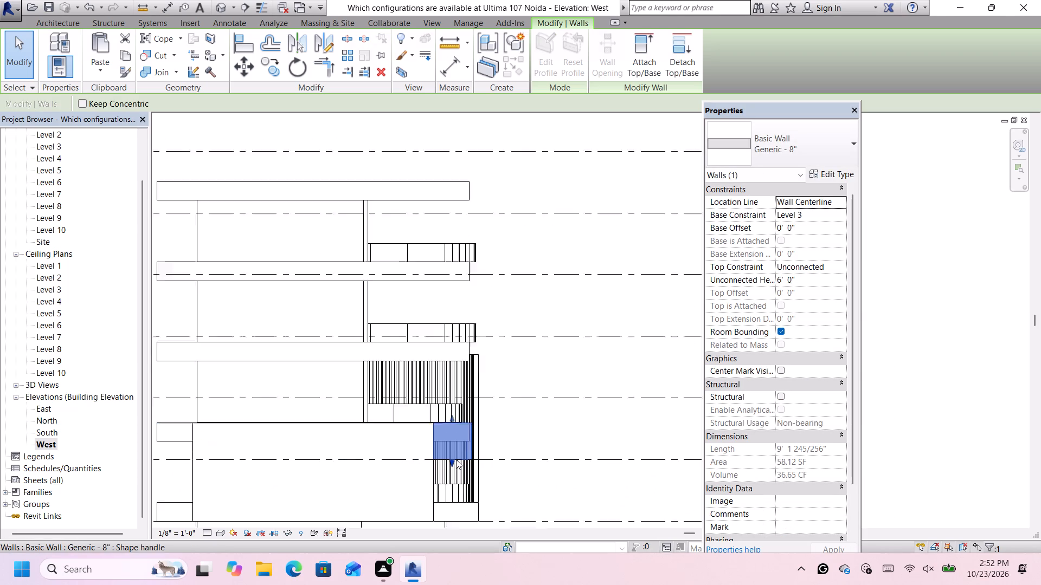
scroll(456, 459, up, 1)
scroll(453, 461, down, 5)
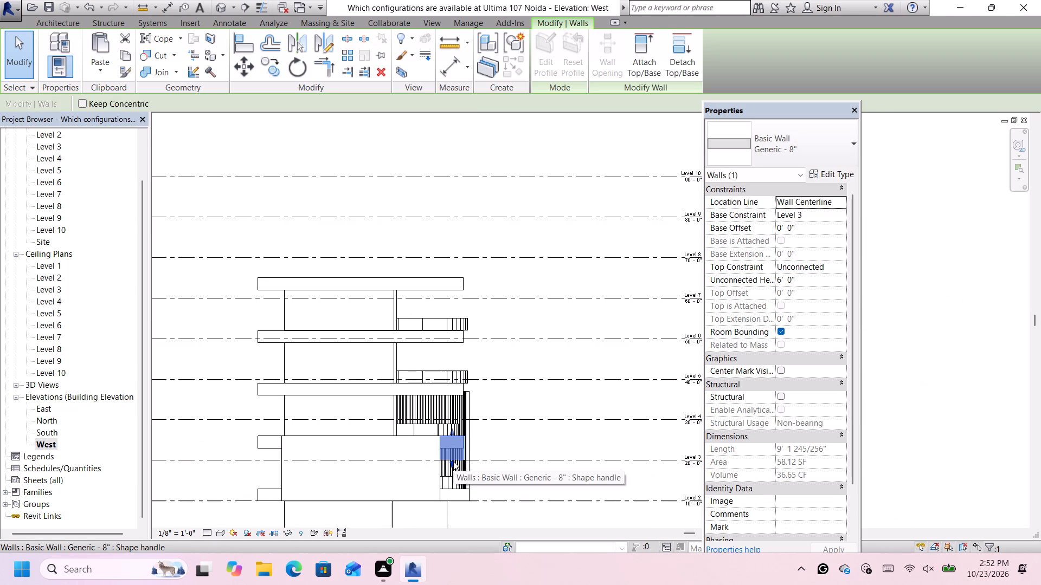
drag(453, 461, 453, 499)
scroll(493, 498, down, 5)
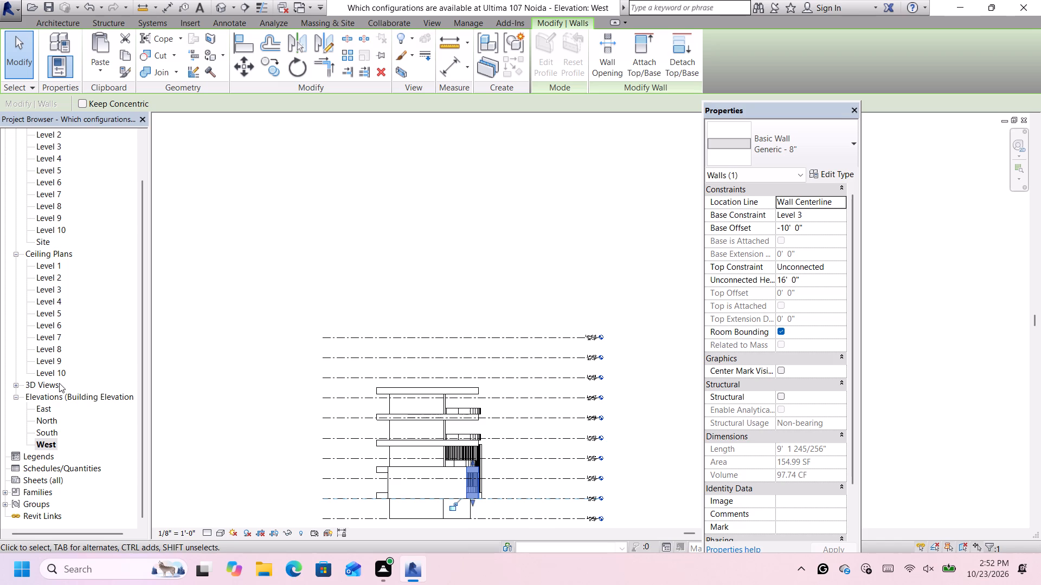
scroll(131, 318, down, 3)
scroll(427, 382, down, 5)
scroll(434, 491, up, 8)
click(433, 379)
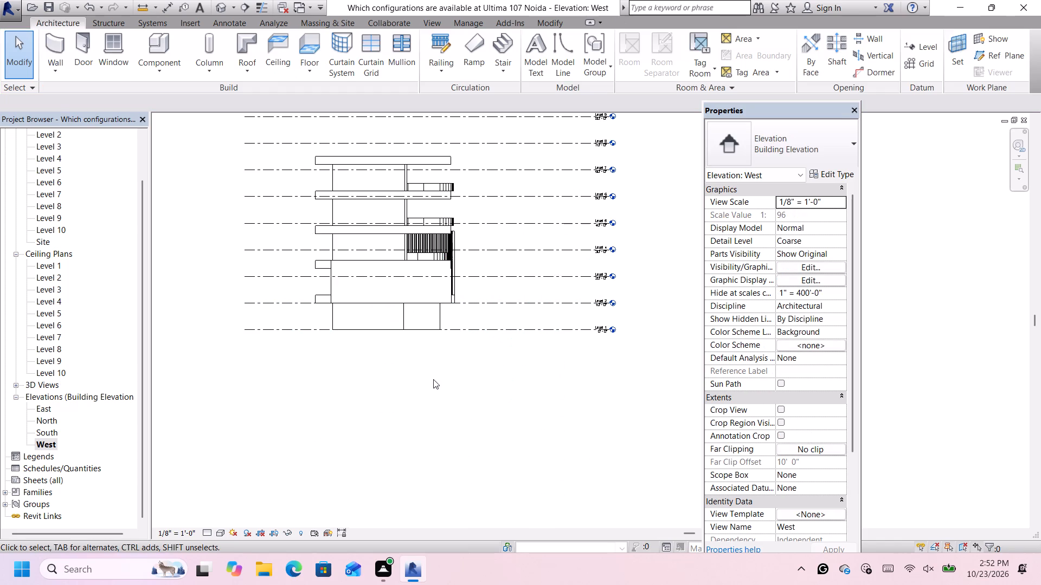
In the South elevation, extend the straight south edge wall's base down to Level 2, giving a base offset of -10' and a height of 16'.
double_click(47, 421)
scroll(365, 395, down, 8)
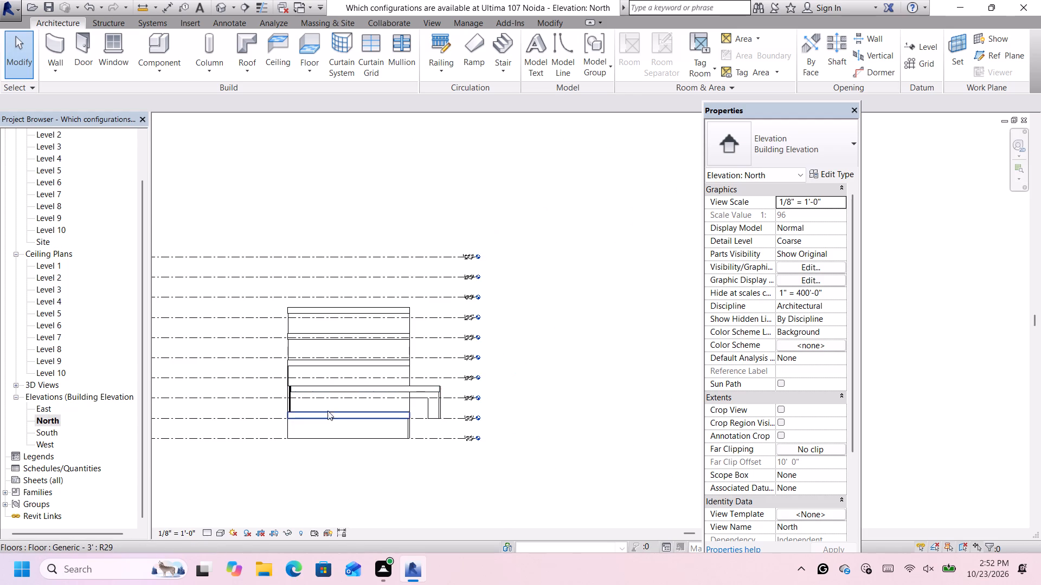
scroll(317, 413, up, 4)
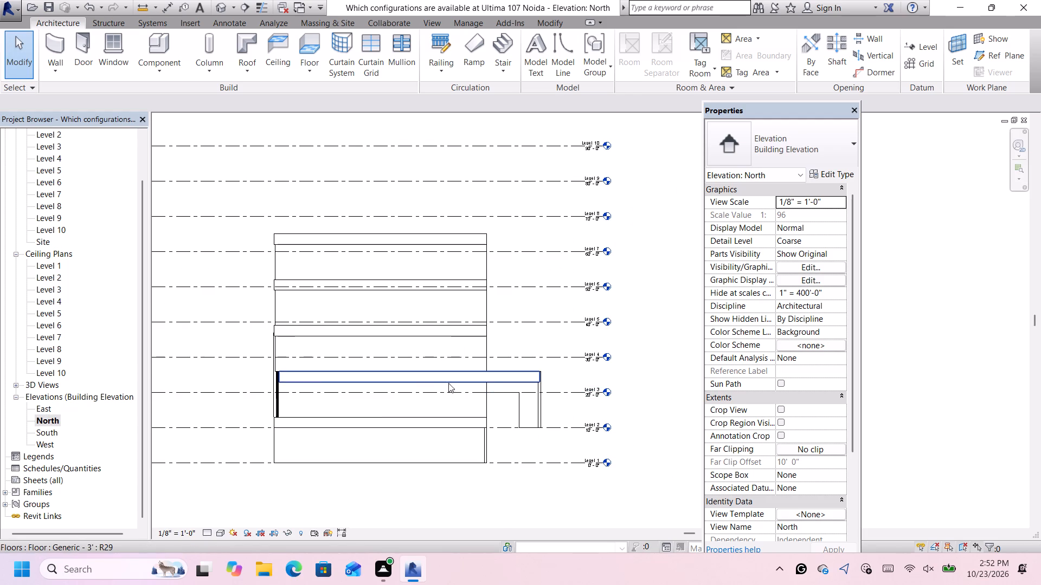
double_click(40, 431)
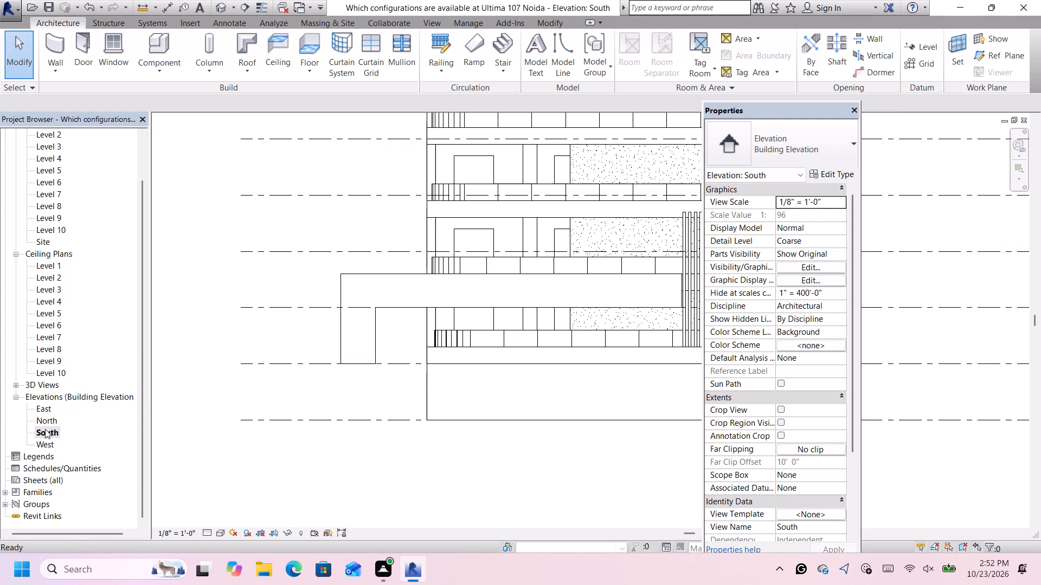
scroll(445, 359, down, 5)
click(469, 332)
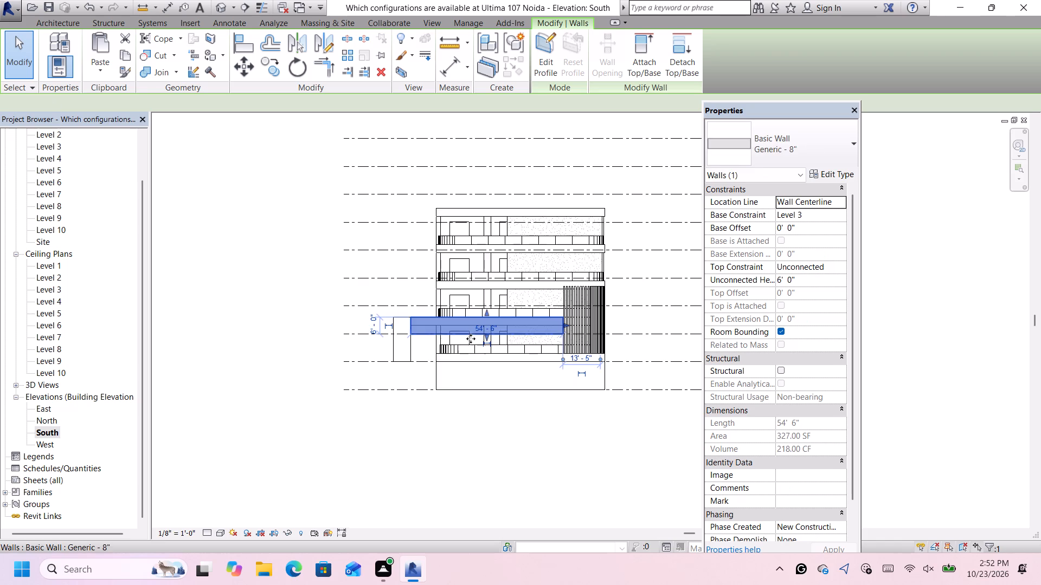
scroll(476, 344, up, 4)
drag(490, 328, 490, 361)
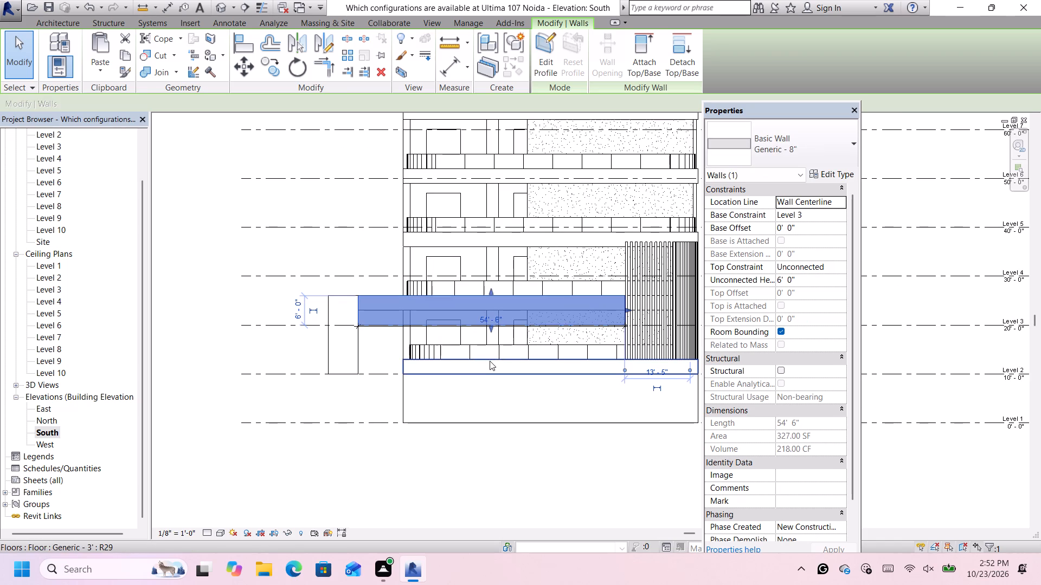
drag(490, 361, 490, 361)
drag(492, 329, 492, 357)
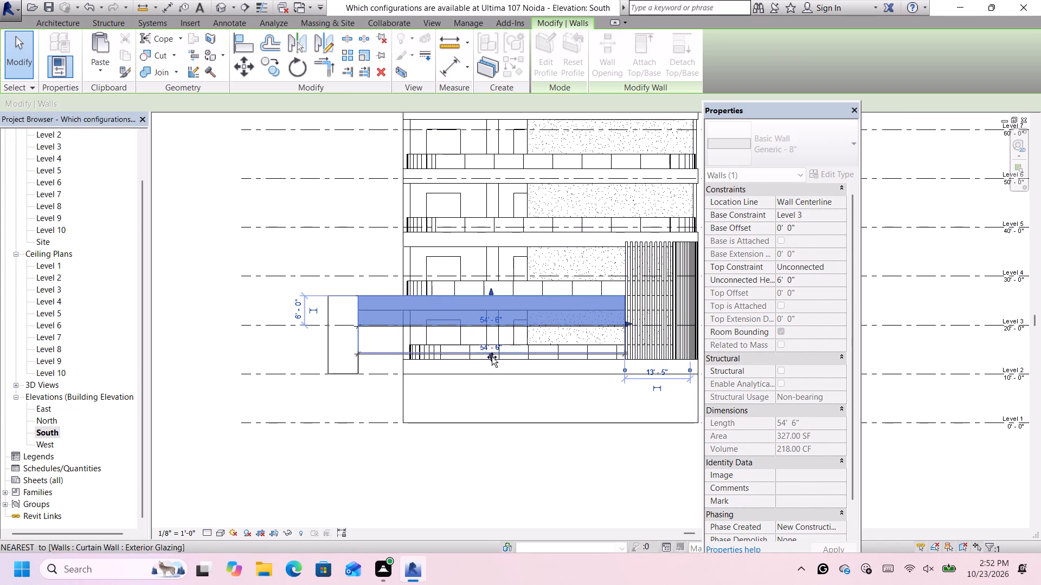
drag(492, 357, 492, 370)
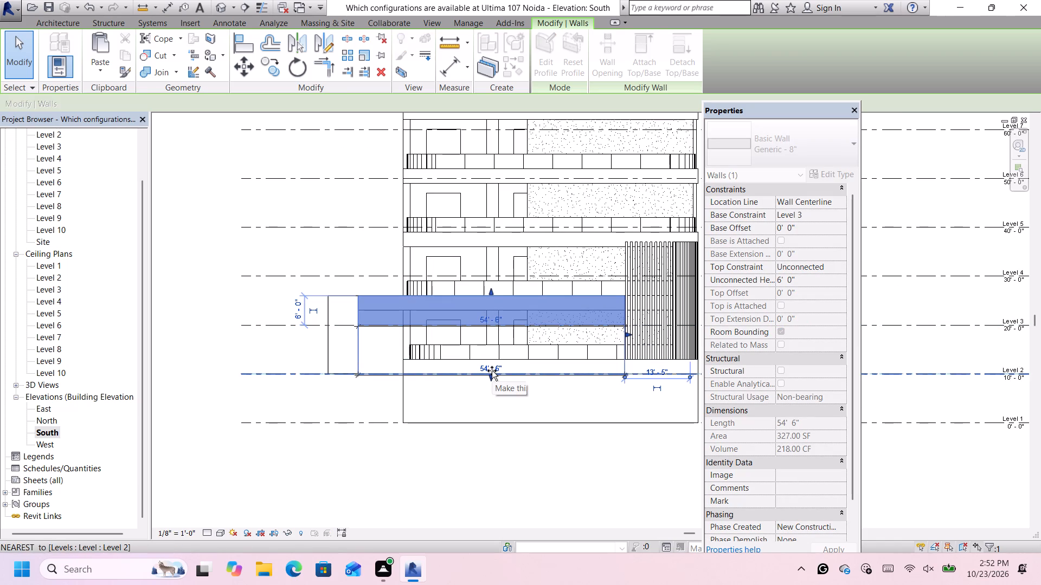
drag(492, 370, 492, 368)
scroll(410, 407, up, 2)
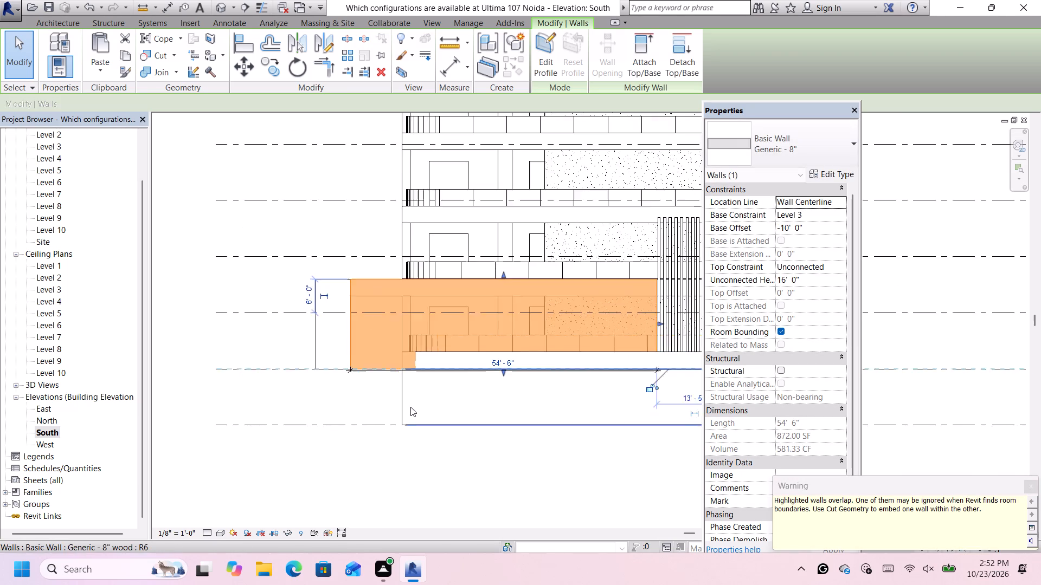
scroll(410, 407, up, 2)
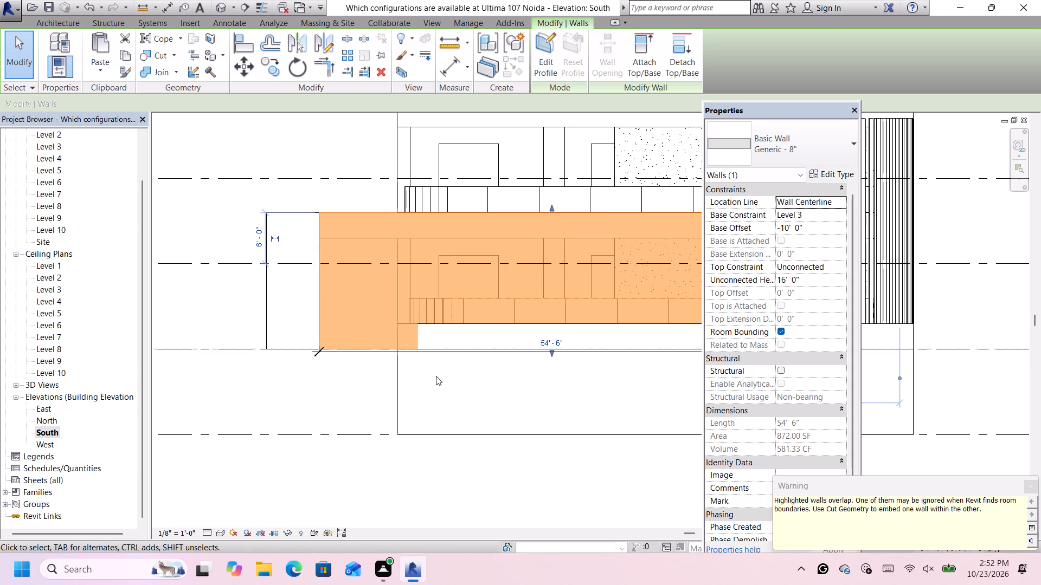
scroll(435, 376, down, 1)
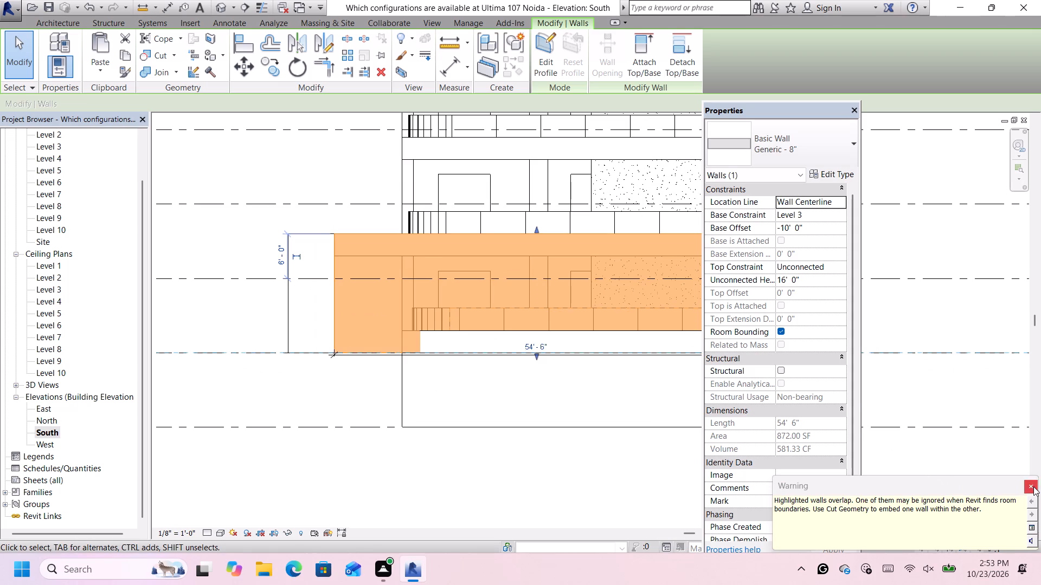
click(1033, 486)
scroll(515, 389, down, 6)
scroll(613, 443, up, 2)
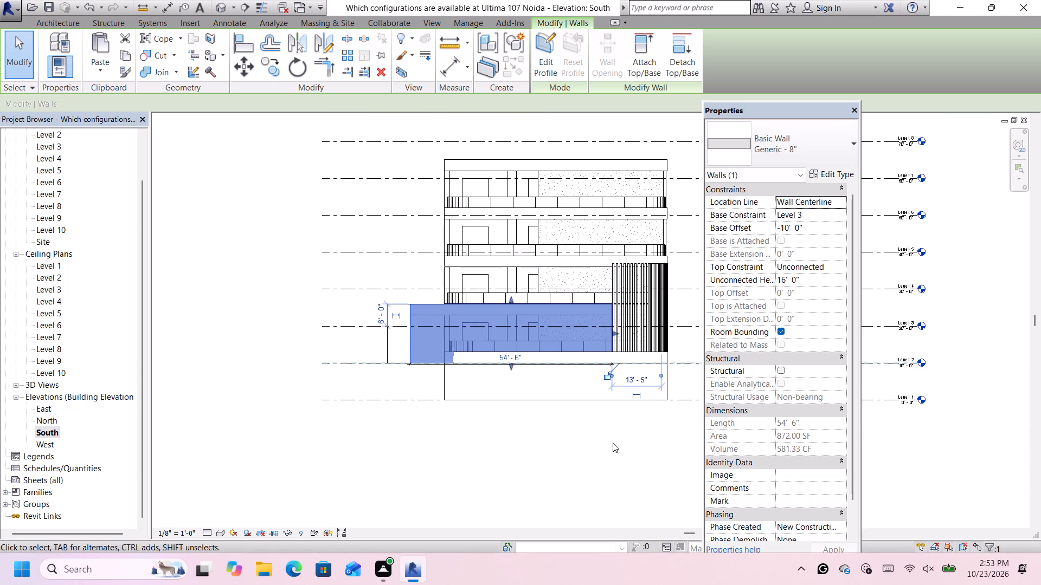
scroll(613, 443, up, 1)
click(613, 443)
scroll(427, 291, down, 5)
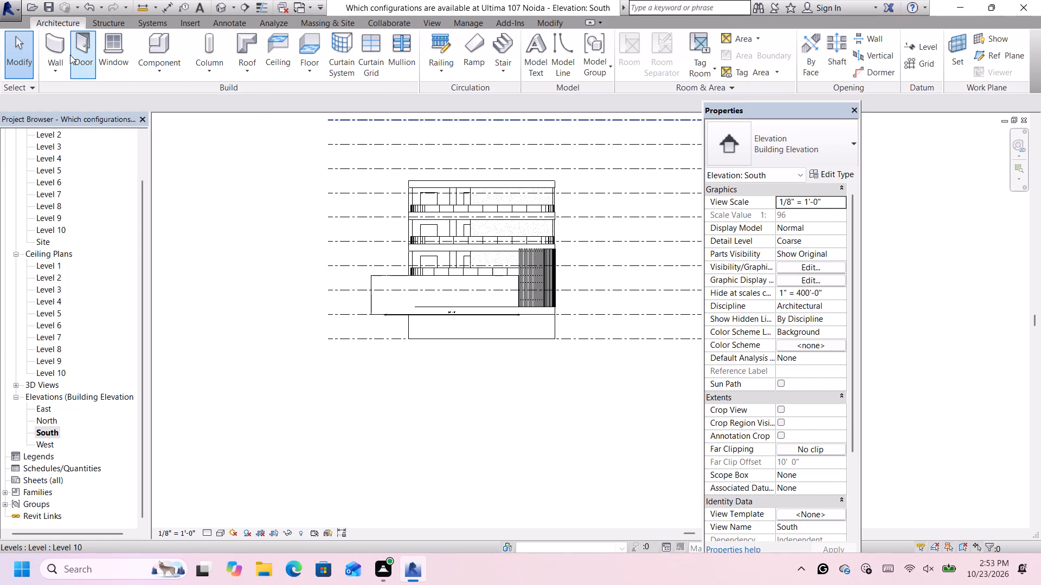
Examine the extended walls around the projecting floor in the default 3D view and select the straight south wall.
click(66, 49)
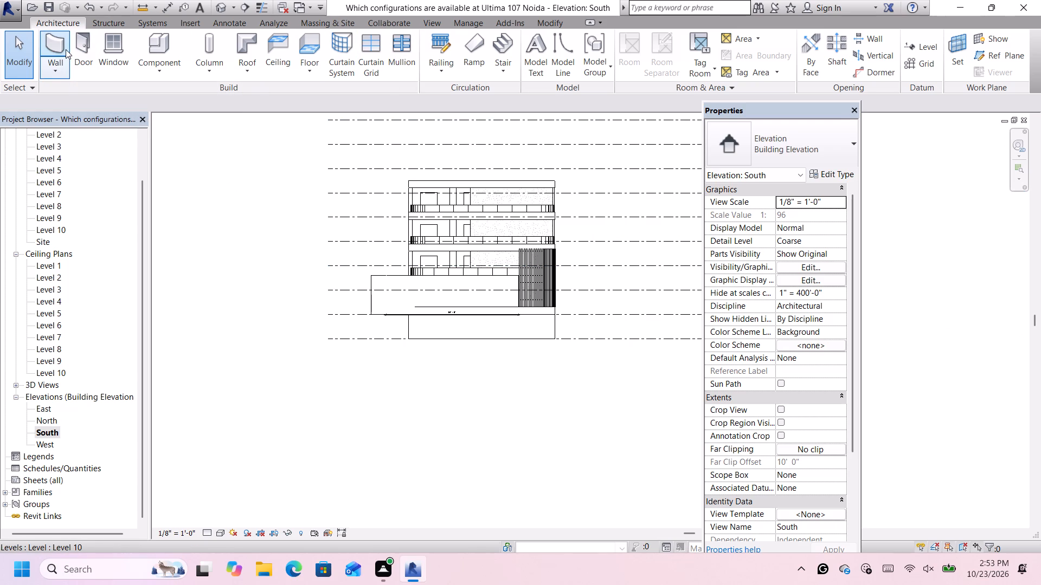
key(Escape)
click(222, 5)
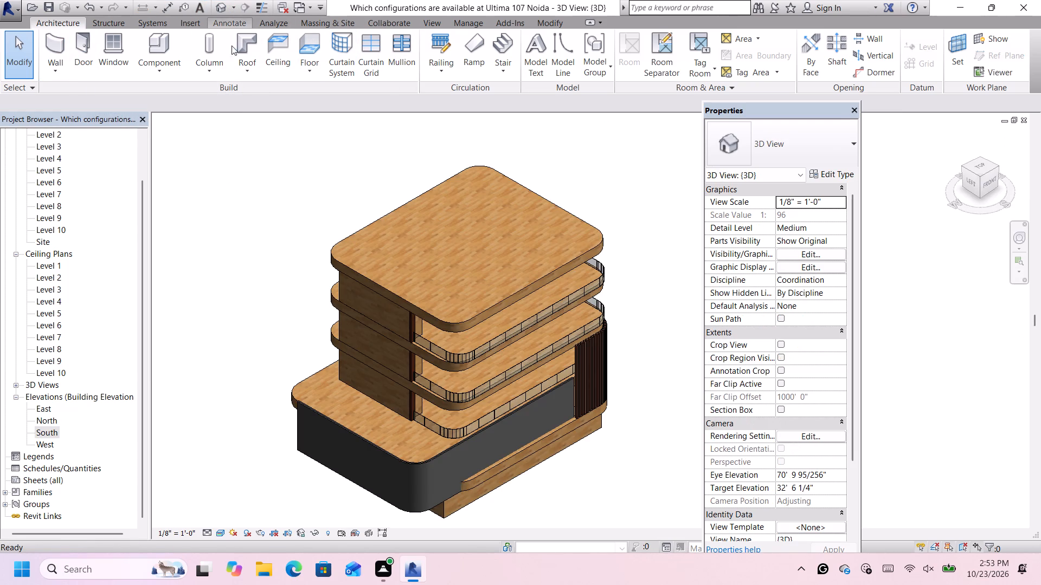
scroll(377, 275, down, 4)
scroll(534, 325, up, 6)
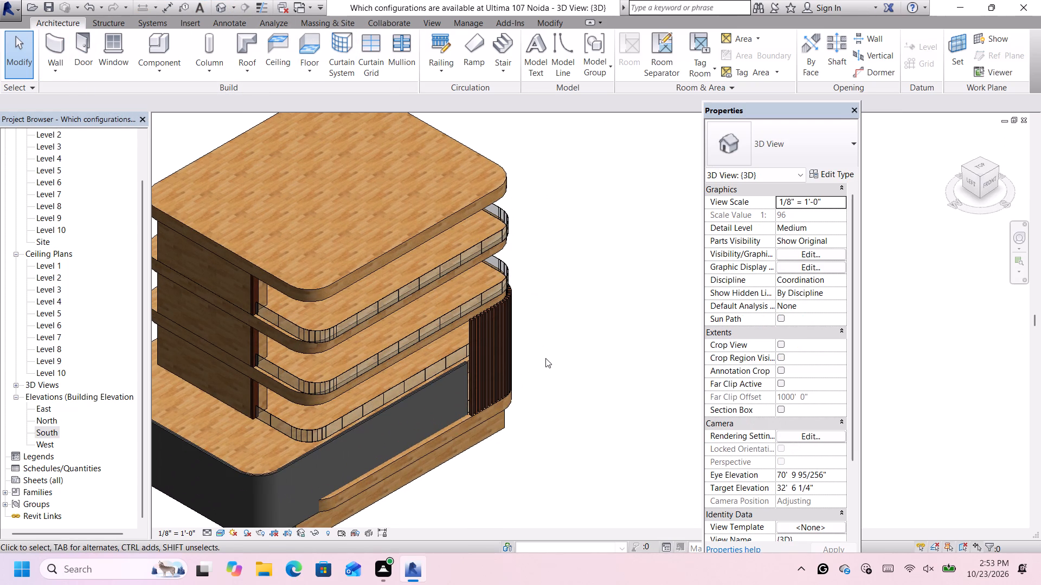
scroll(440, 403, up, 2)
scroll(444, 368, down, 1)
scroll(444, 368, up, 4)
click(445, 368)
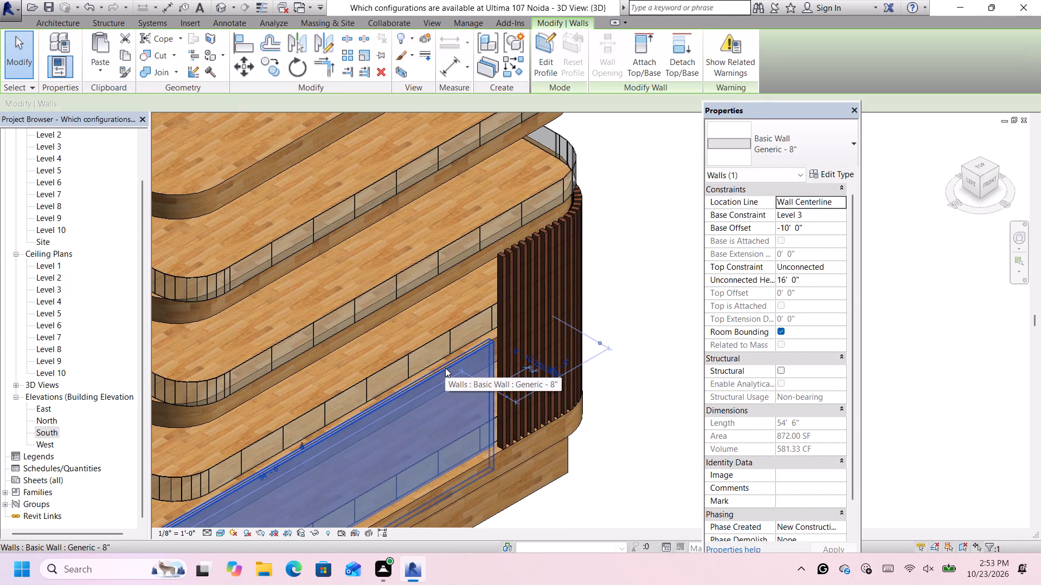
Examine the extended south, west and curved corner walls around the projecting floor, leaving nothing selected.
key(Down)
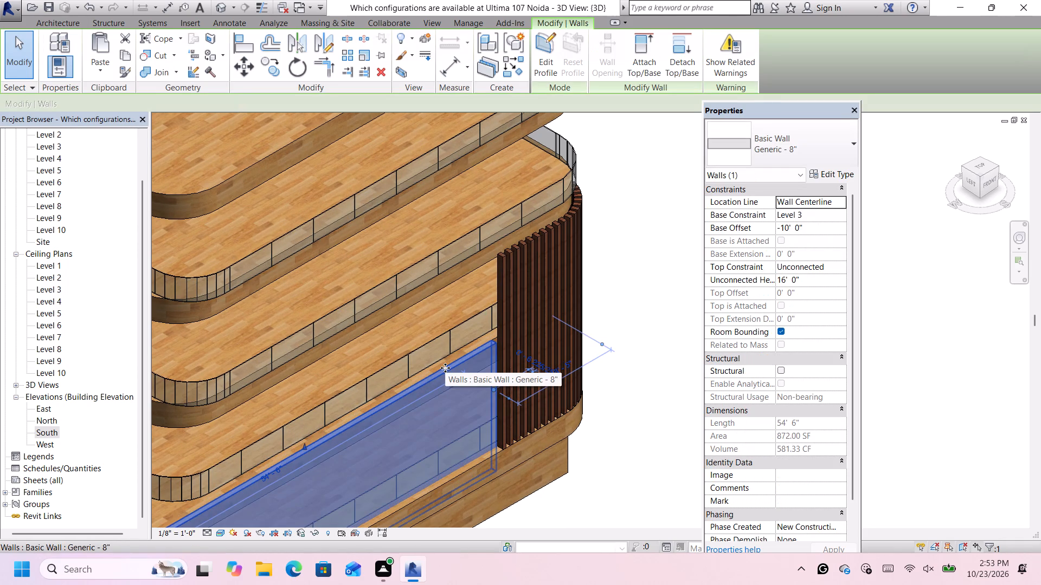
scroll(447, 365, down, 7)
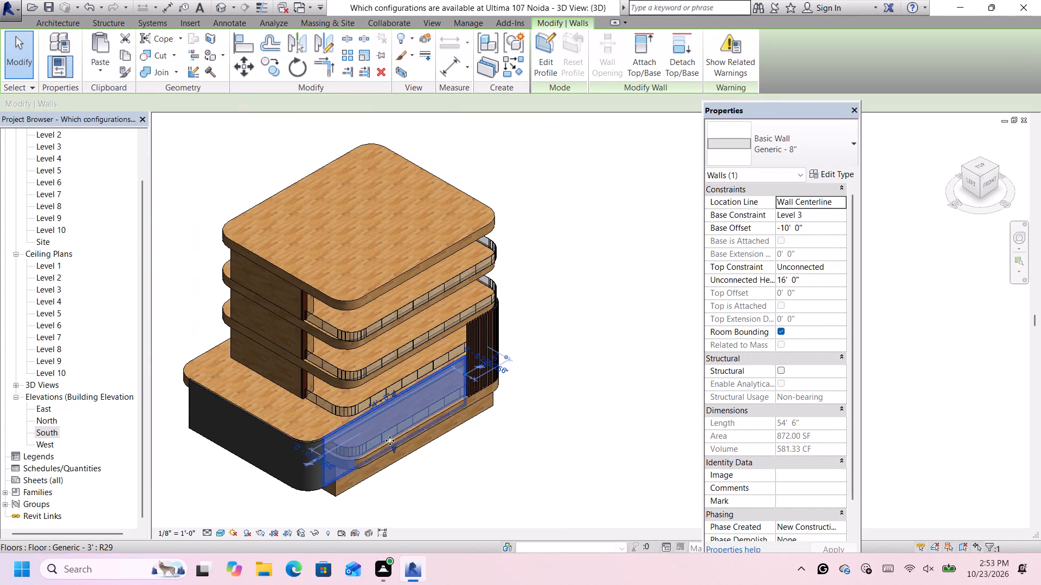
scroll(236, 495, up, 5)
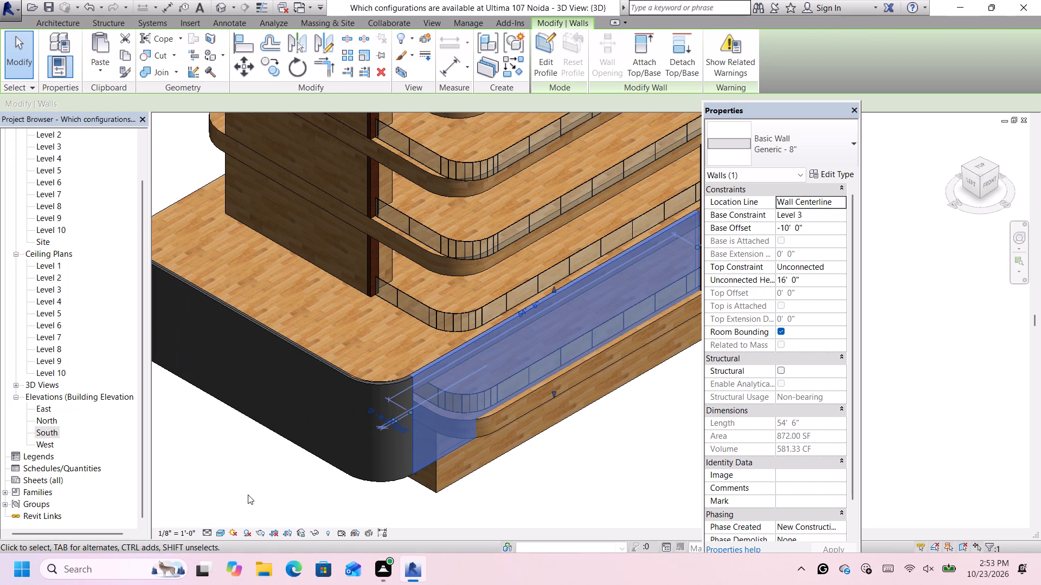
click(248, 495)
scroll(356, 402, down, 4)
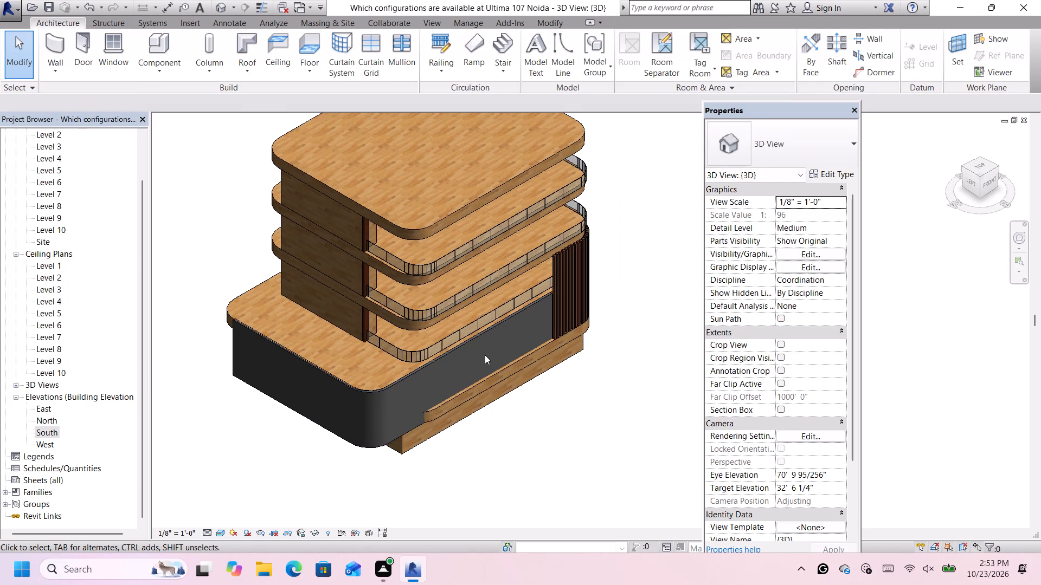
Duplicate the straight south wall's Generic - 8" type under the name Generic - 8" white wood.
scroll(485, 355, up, 2)
click(378, 390)
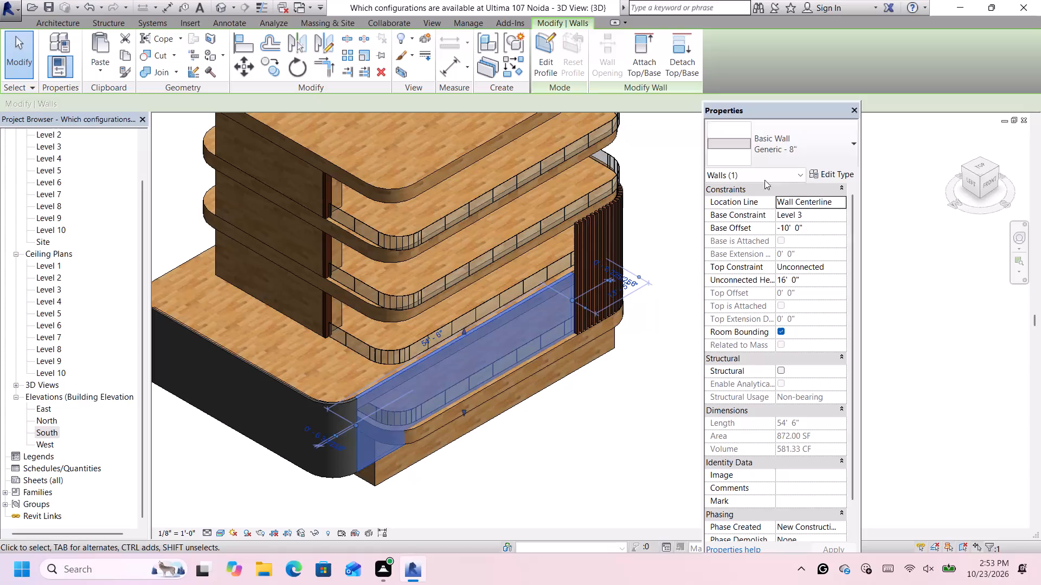
click(824, 172)
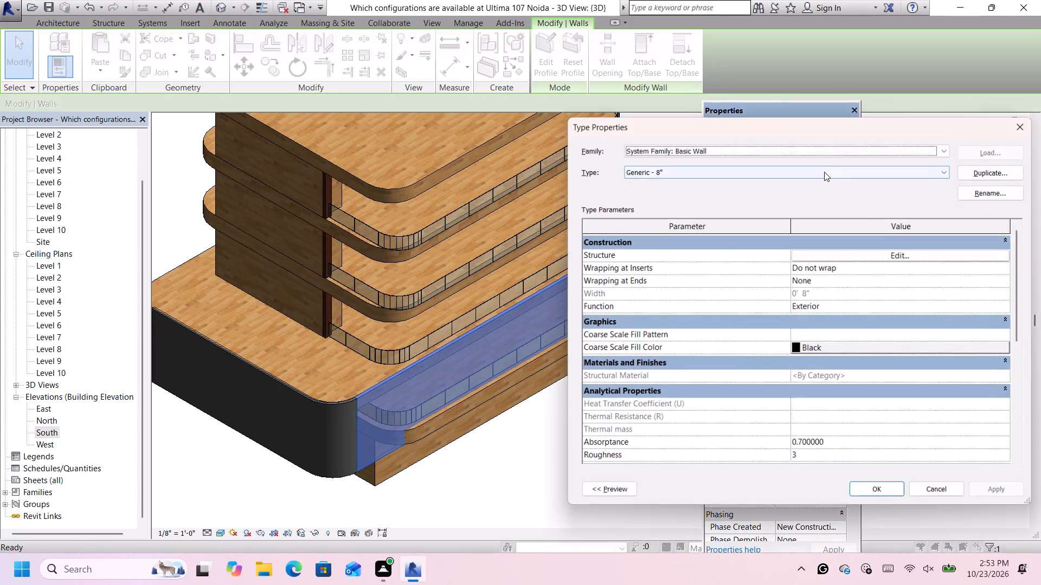
click(996, 168)
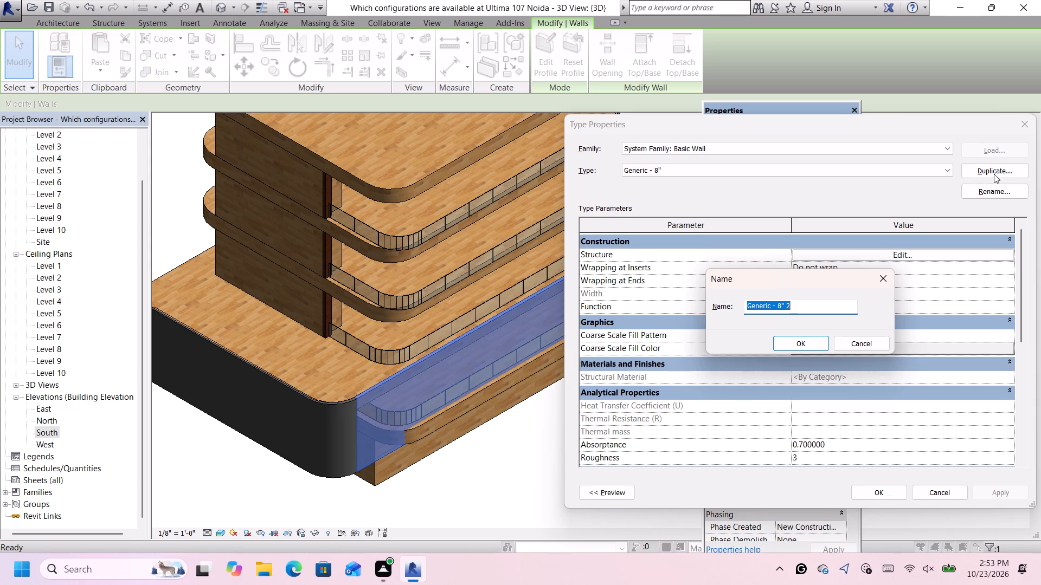
click(815, 311)
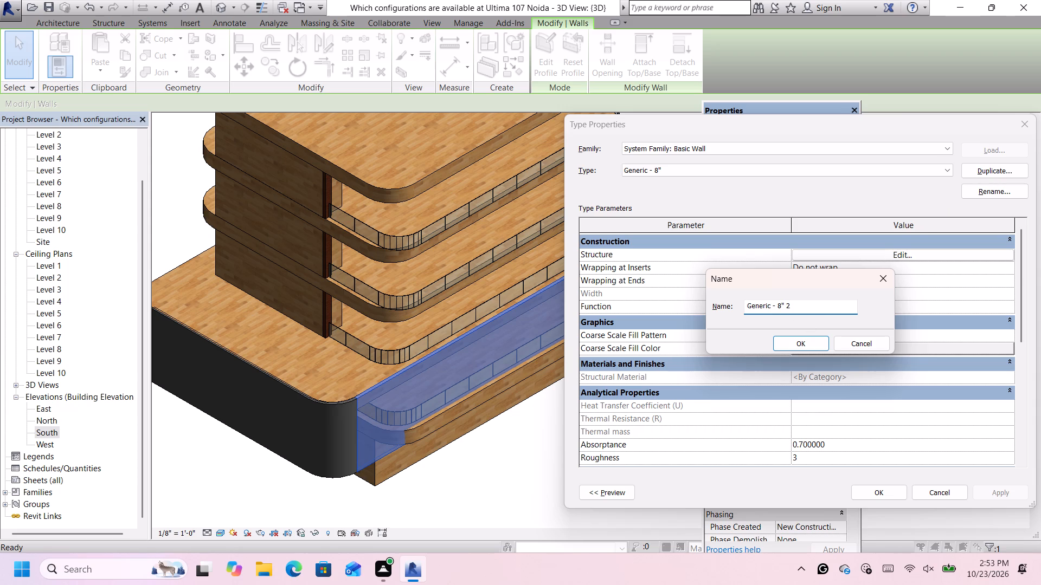
key(BackSpace)
text(white wood)
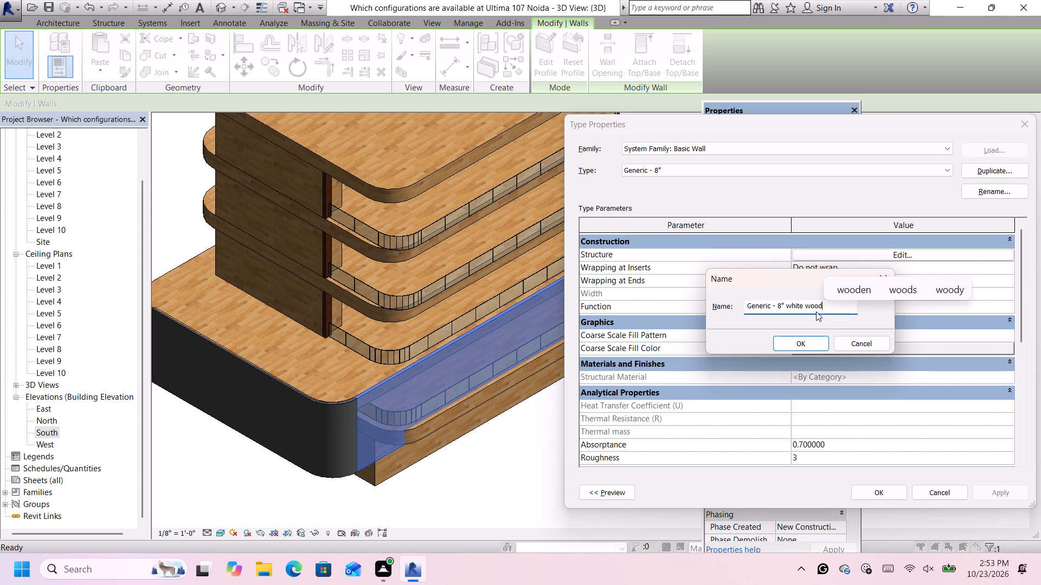
click(809, 341)
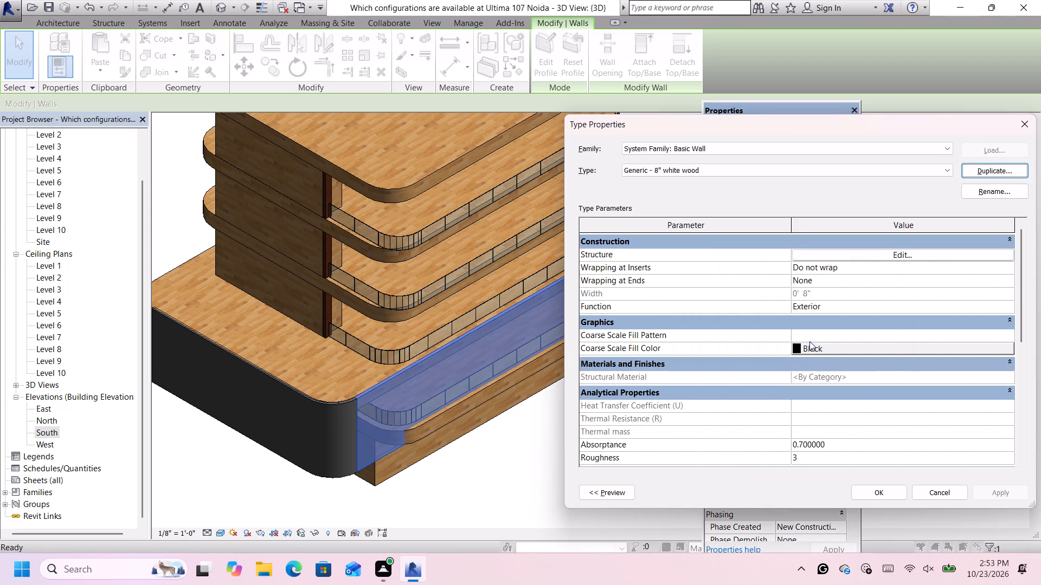
For the new wall type's structure layer, pick the Tile, Porcelain, 4in material and open the appearance library.
click(884, 256)
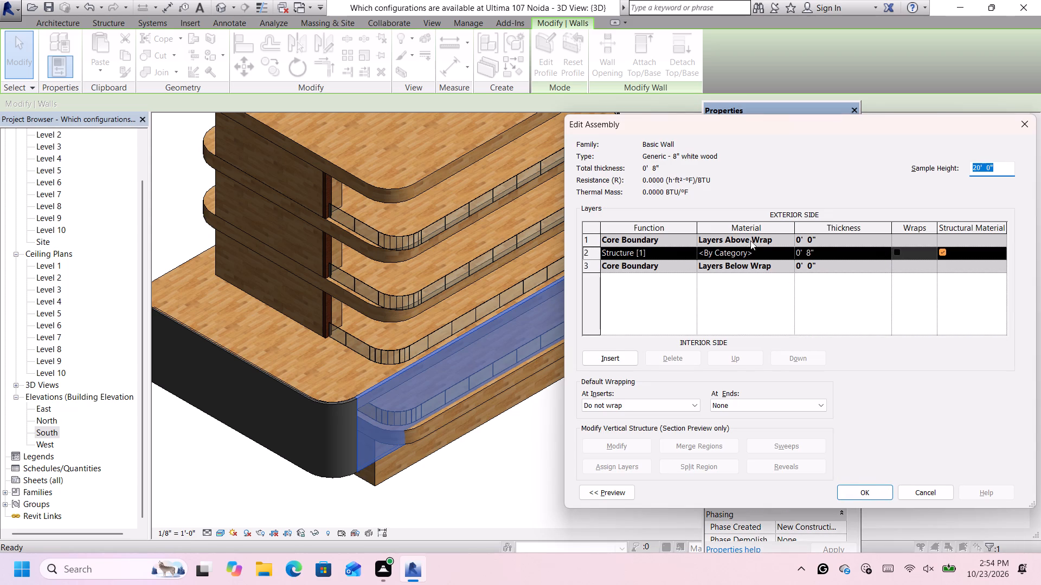
click(790, 255)
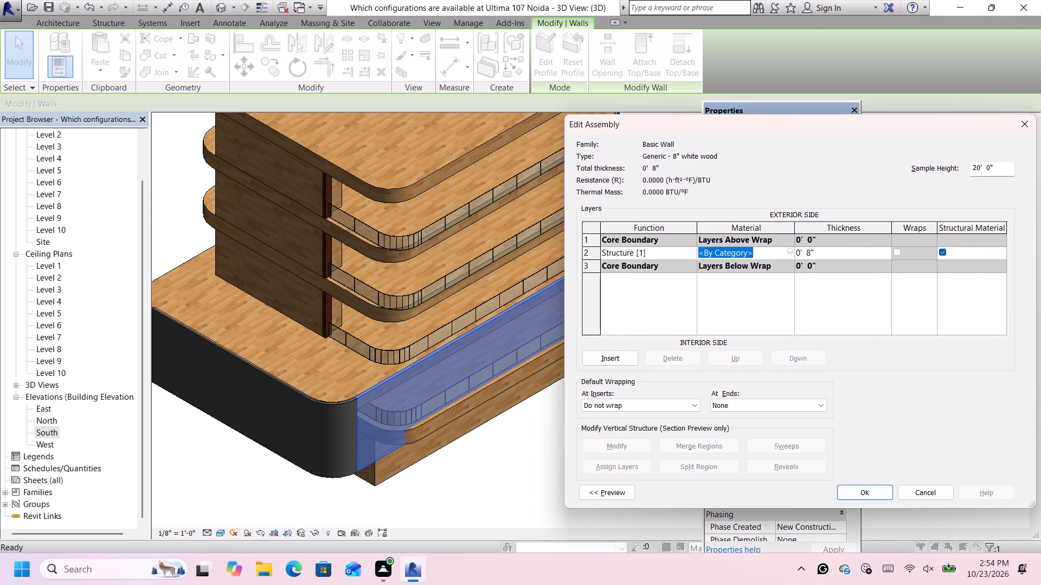
click(792, 252)
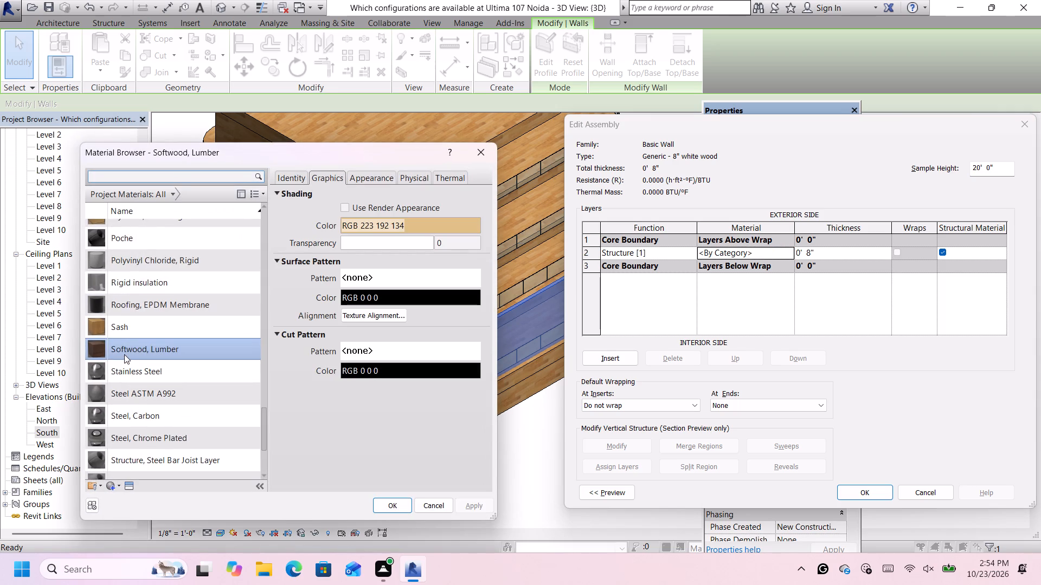
scroll(113, 368, down, 6)
scroll(136, 461, down, 4)
click(158, 428)
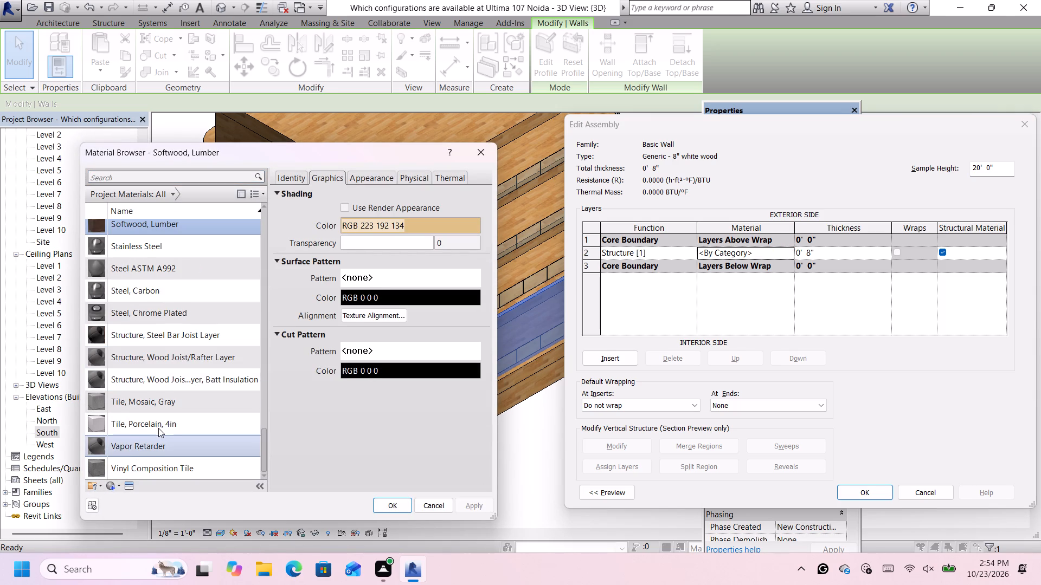
click(132, 486)
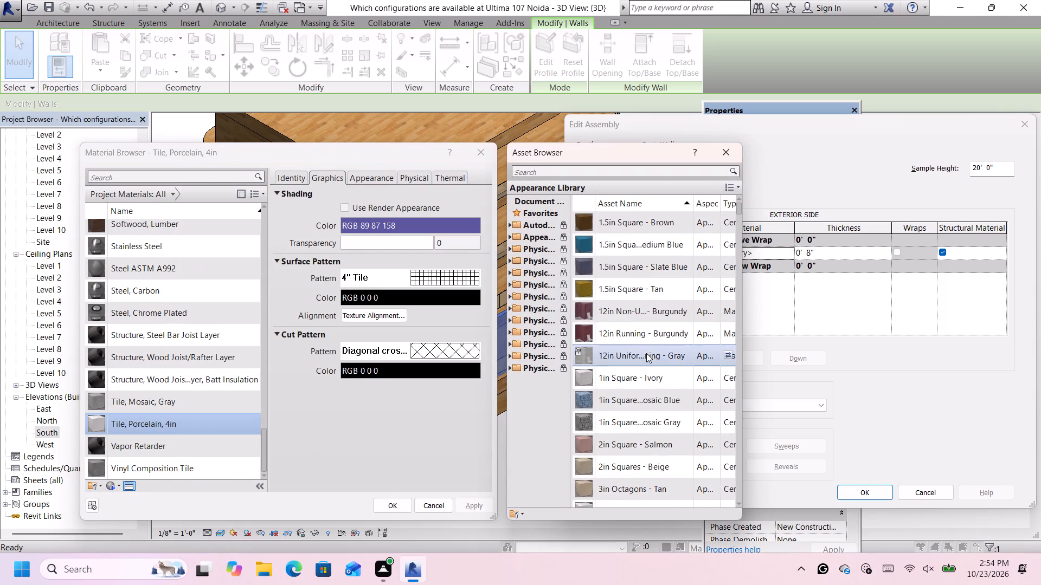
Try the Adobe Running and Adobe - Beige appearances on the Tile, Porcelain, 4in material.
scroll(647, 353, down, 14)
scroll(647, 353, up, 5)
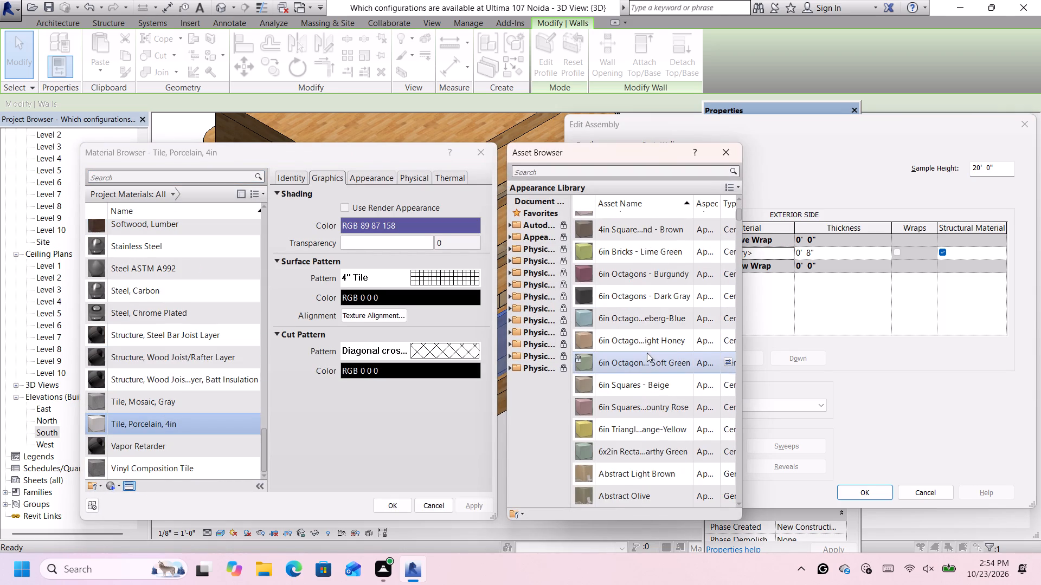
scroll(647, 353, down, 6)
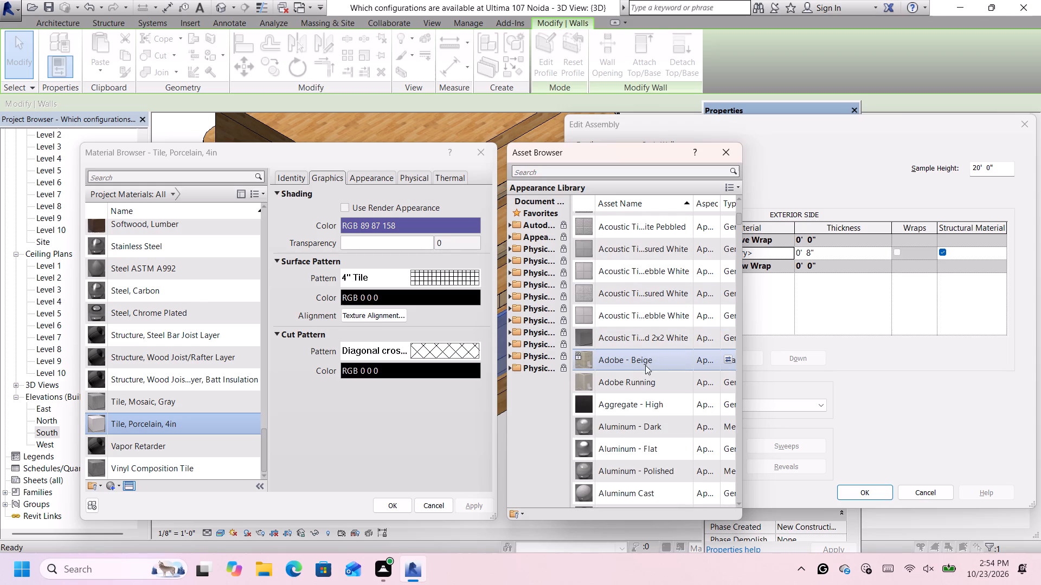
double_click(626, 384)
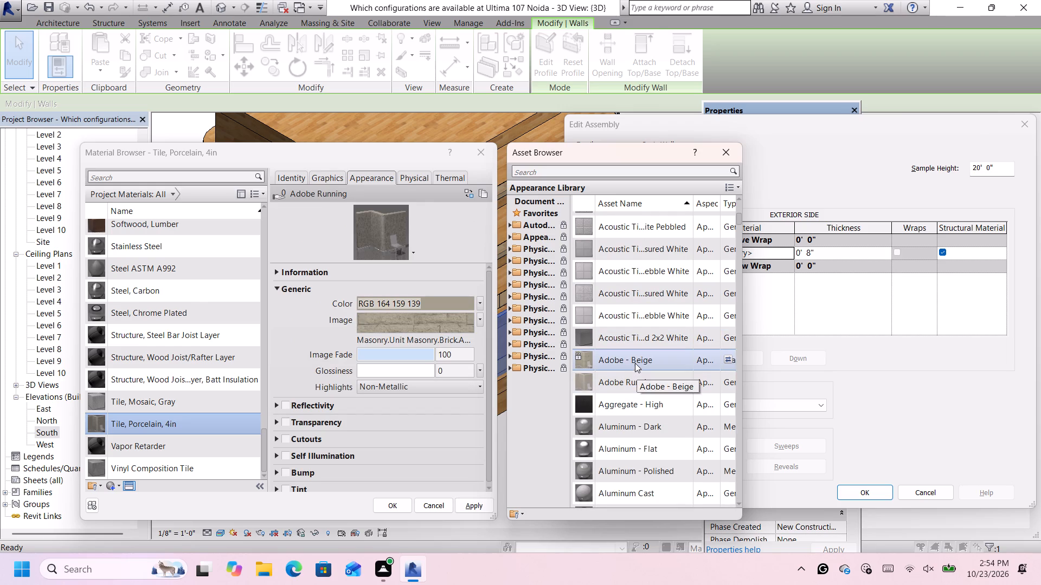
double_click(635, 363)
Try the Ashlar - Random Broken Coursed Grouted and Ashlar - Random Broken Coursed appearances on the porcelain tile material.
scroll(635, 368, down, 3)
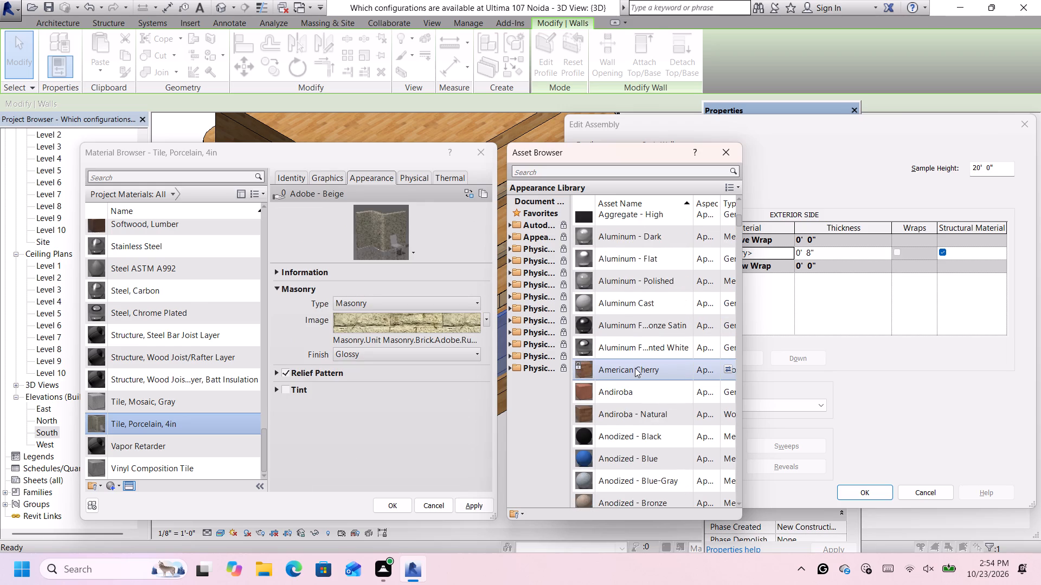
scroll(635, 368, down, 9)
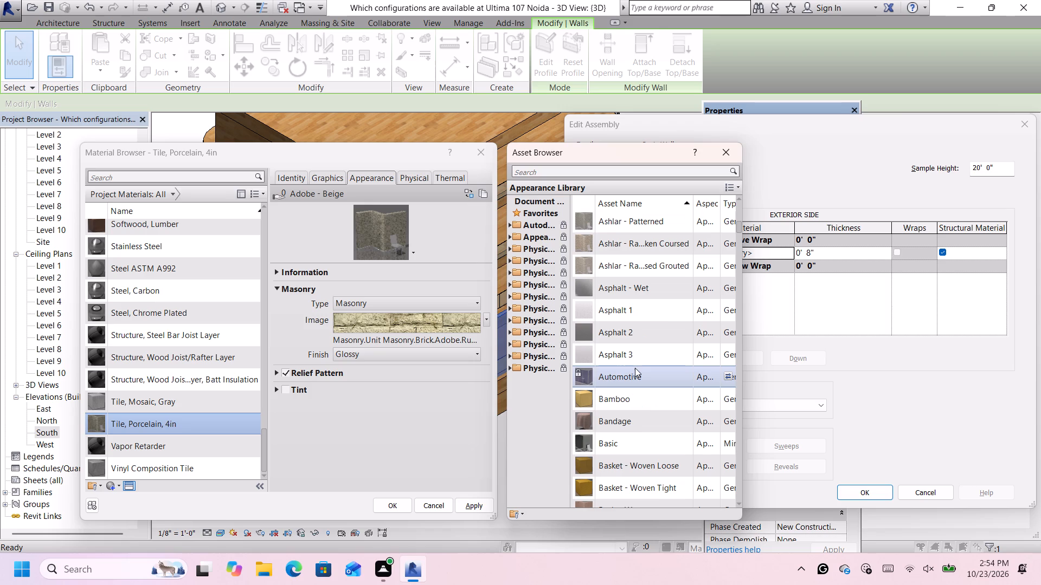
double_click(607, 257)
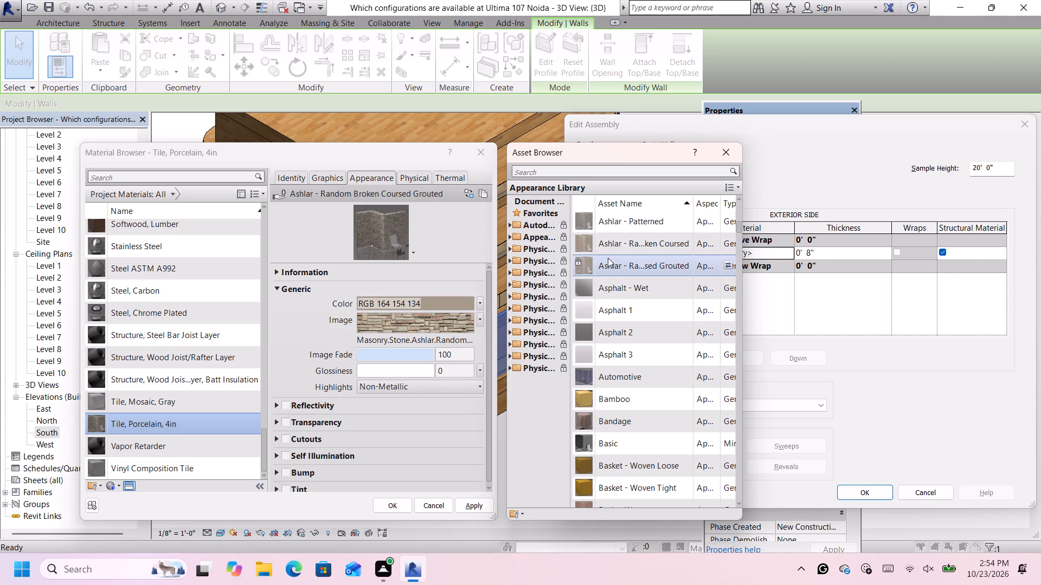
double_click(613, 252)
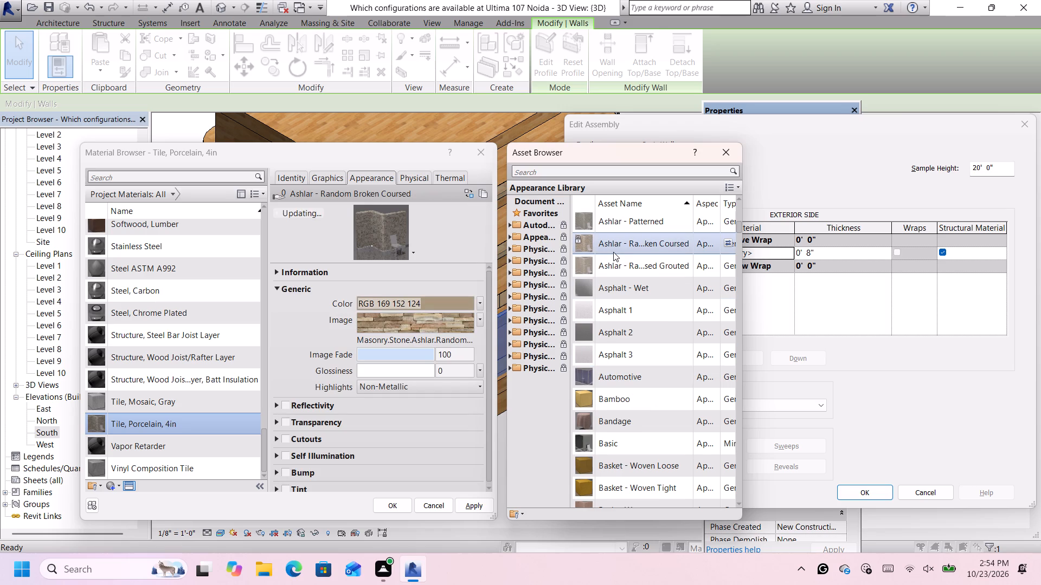
Try Birch - Solid Natural Low Gloss on the porcelain tile material, and replace it with the Birch - Natural Polished appearance.
scroll(624, 333, down, 7)
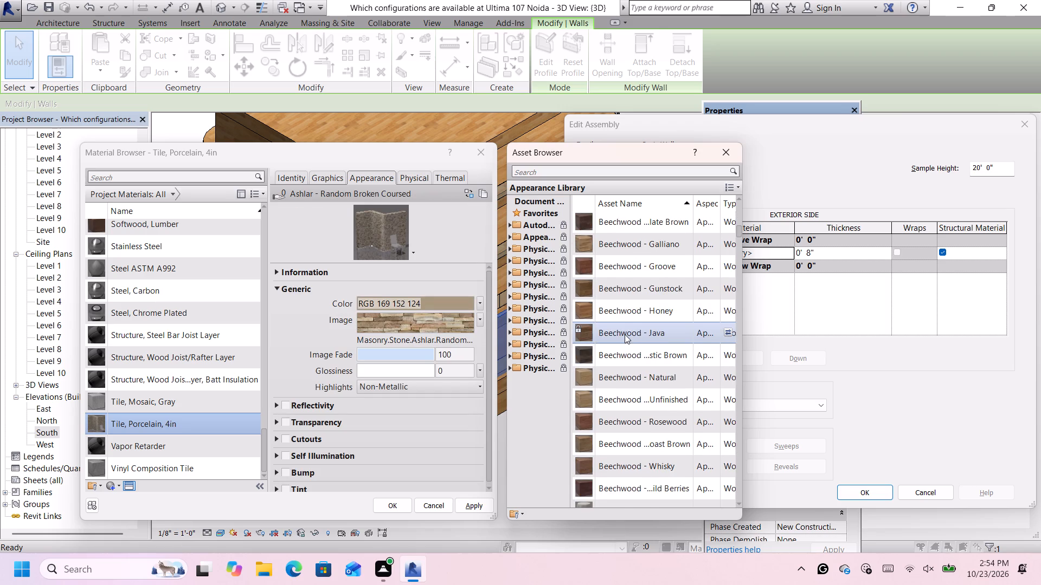
scroll(625, 334, down, 1)
scroll(625, 334, up, 1)
scroll(625, 334, down, 2)
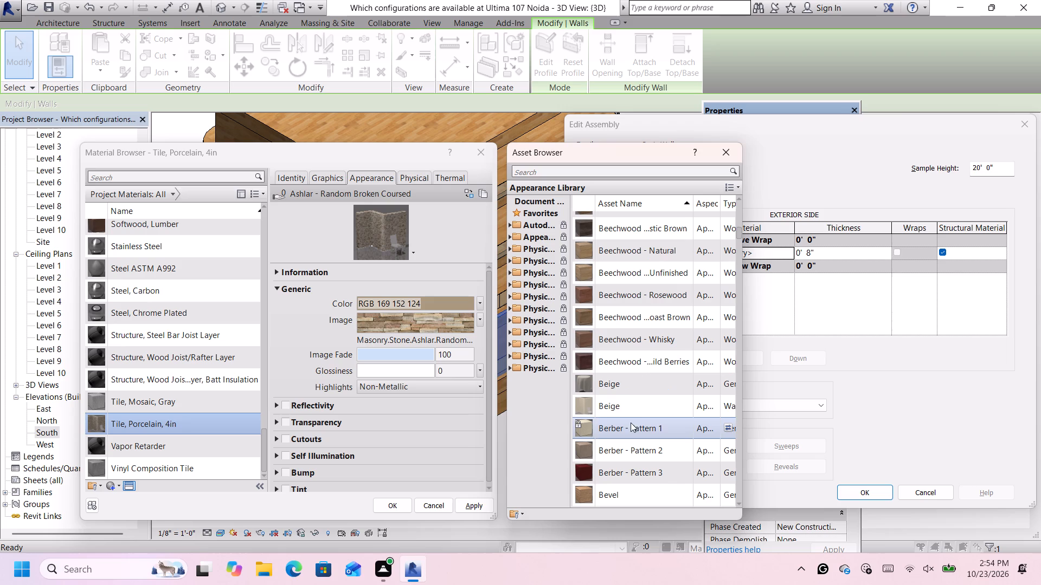
scroll(631, 430, down, 2)
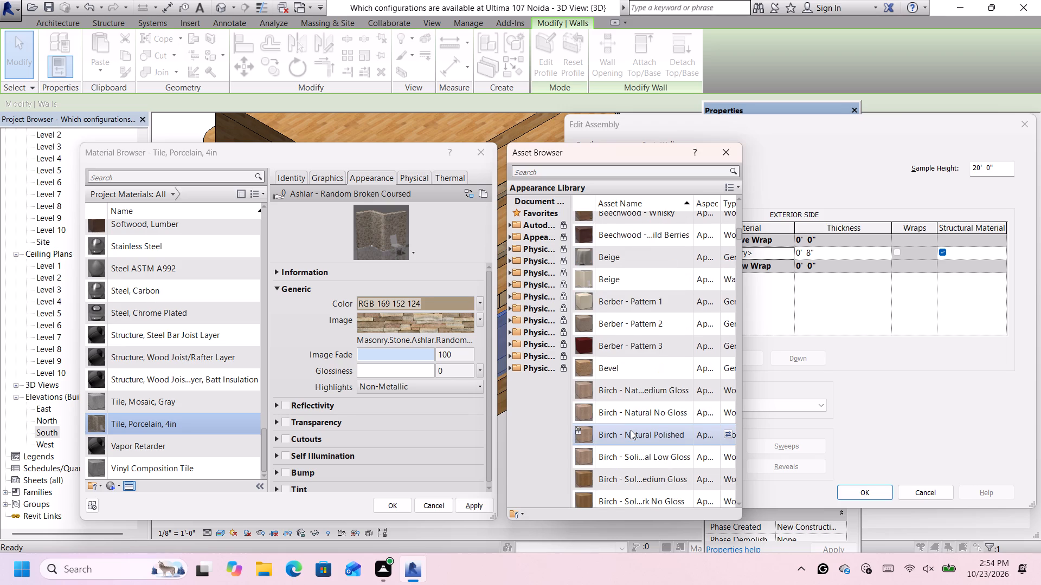
scroll(631, 430, down, 3)
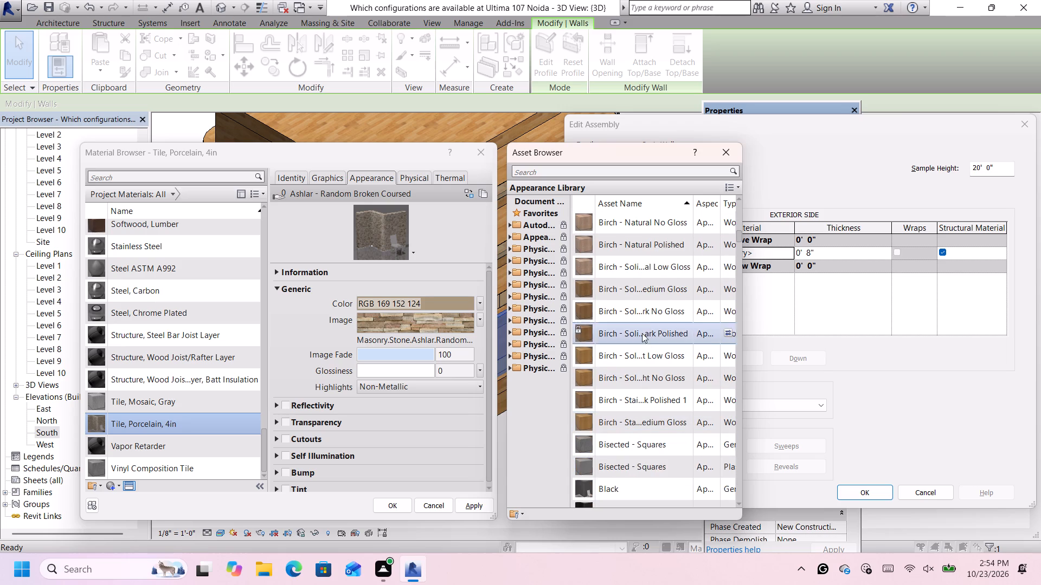
double_click(642, 270)
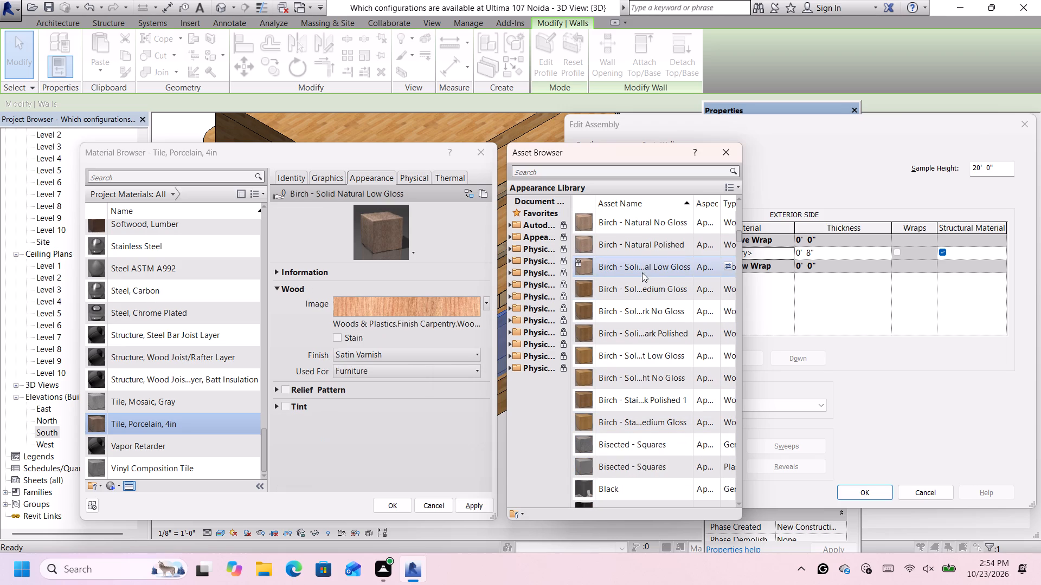
double_click(644, 243)
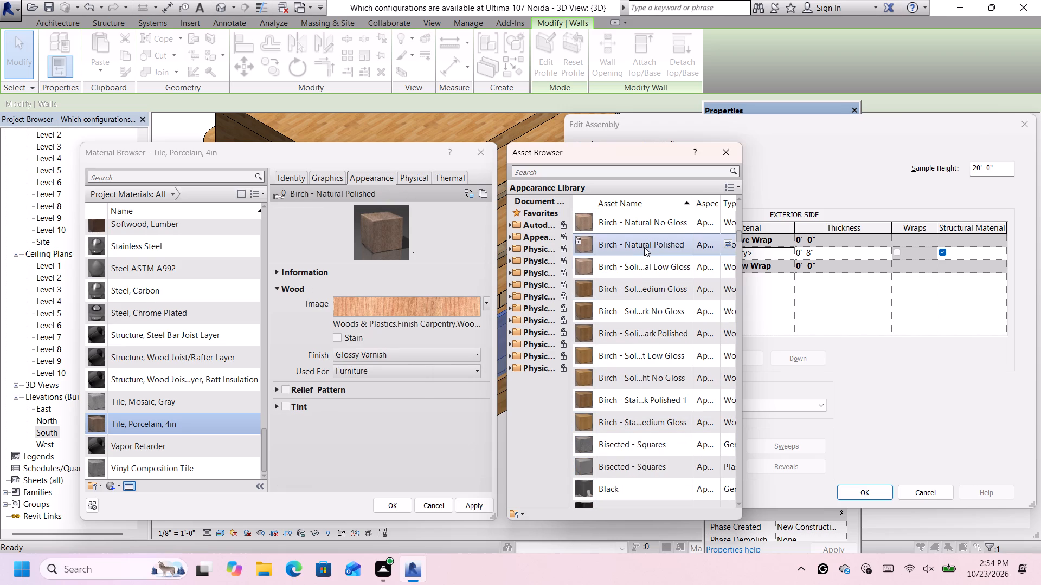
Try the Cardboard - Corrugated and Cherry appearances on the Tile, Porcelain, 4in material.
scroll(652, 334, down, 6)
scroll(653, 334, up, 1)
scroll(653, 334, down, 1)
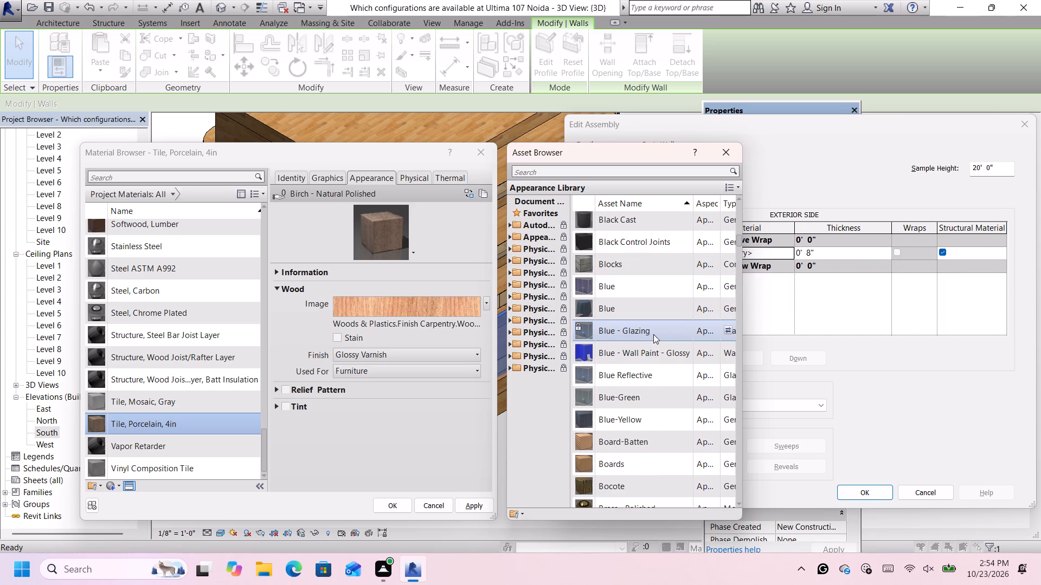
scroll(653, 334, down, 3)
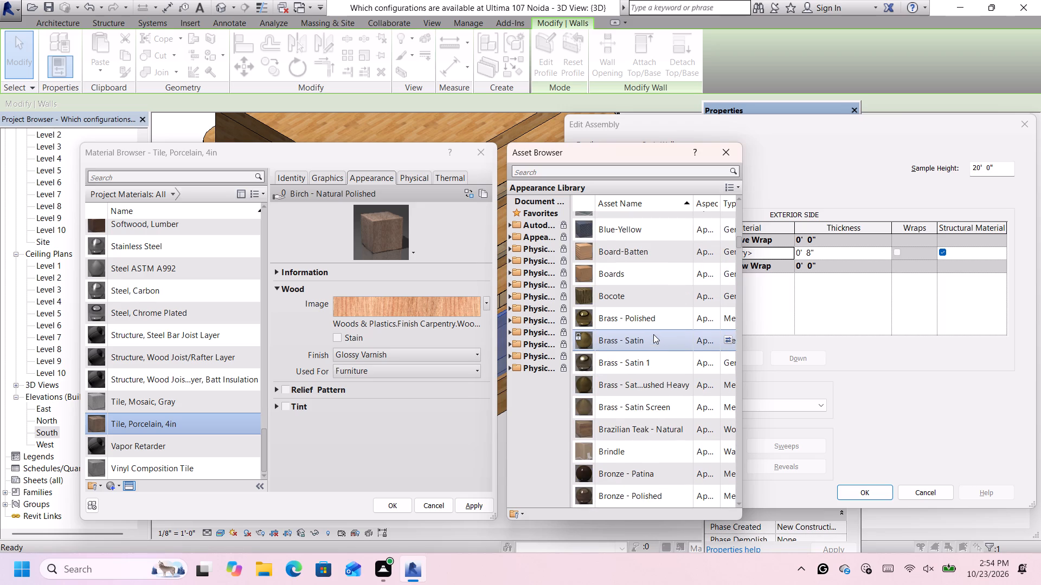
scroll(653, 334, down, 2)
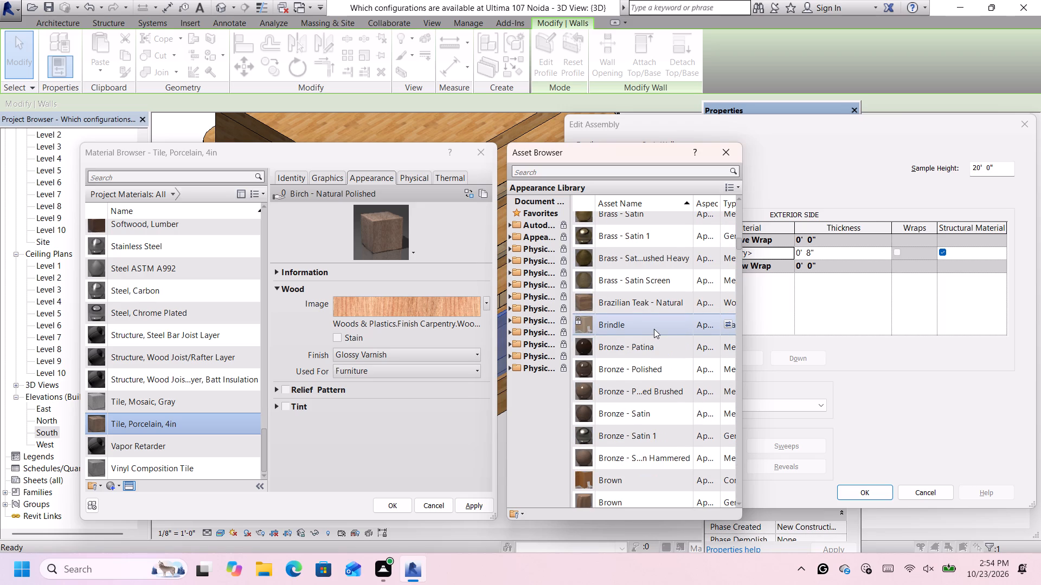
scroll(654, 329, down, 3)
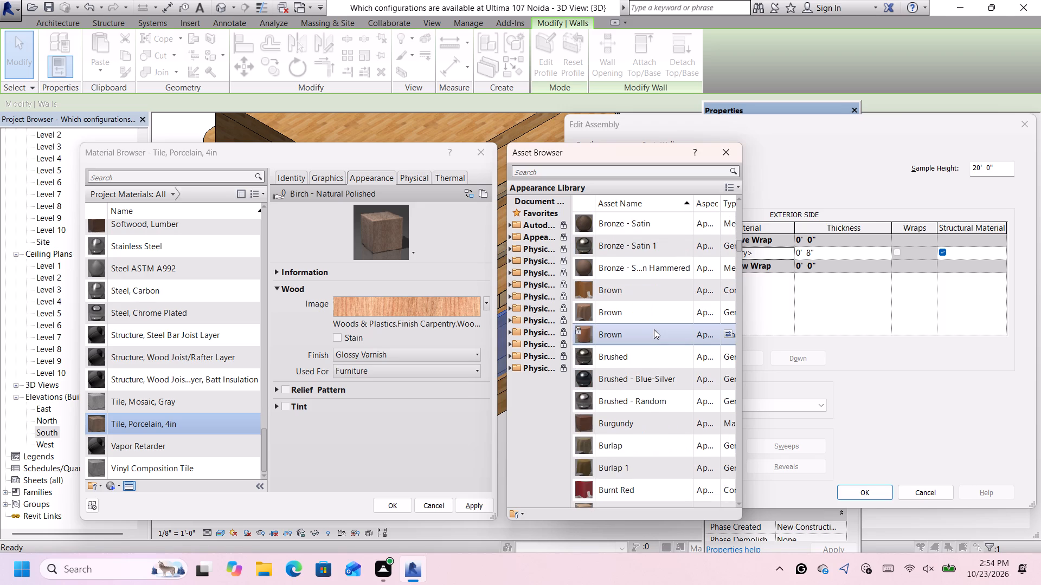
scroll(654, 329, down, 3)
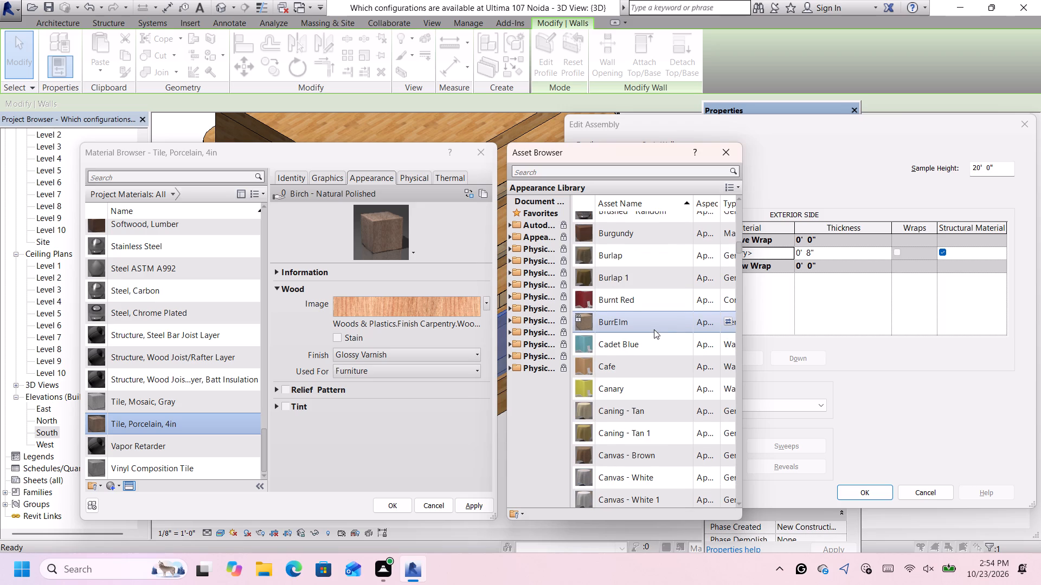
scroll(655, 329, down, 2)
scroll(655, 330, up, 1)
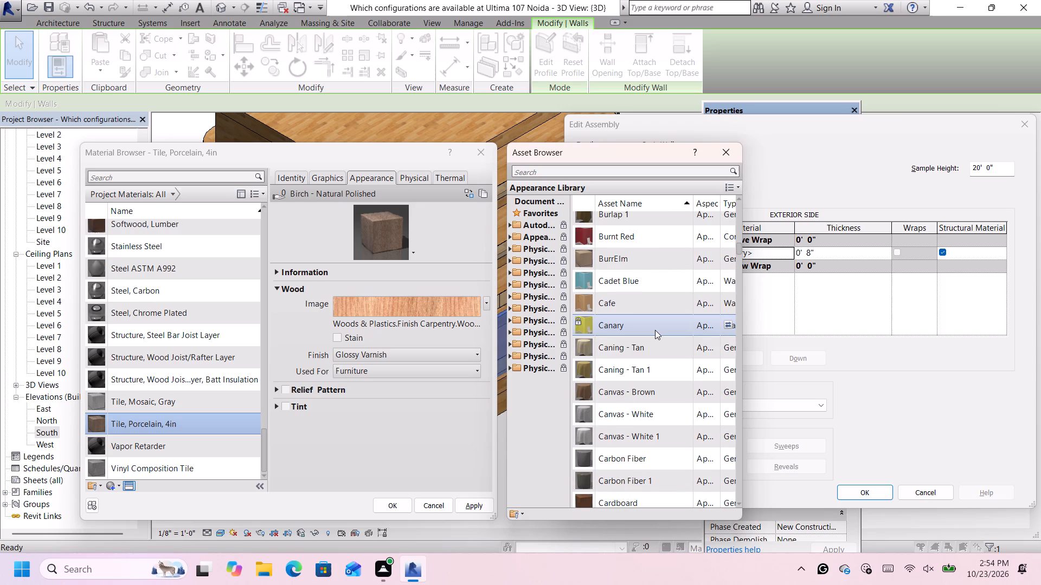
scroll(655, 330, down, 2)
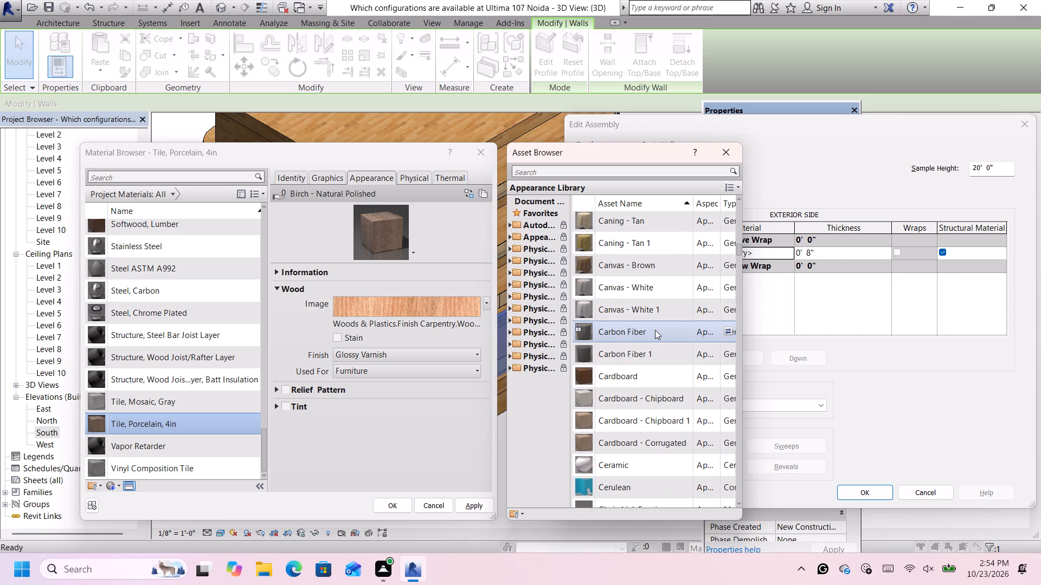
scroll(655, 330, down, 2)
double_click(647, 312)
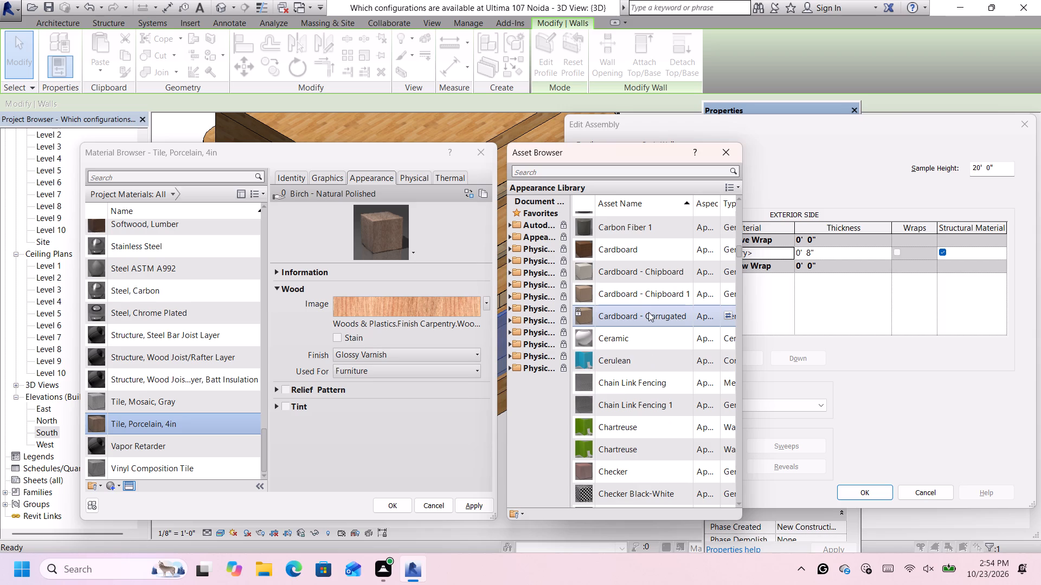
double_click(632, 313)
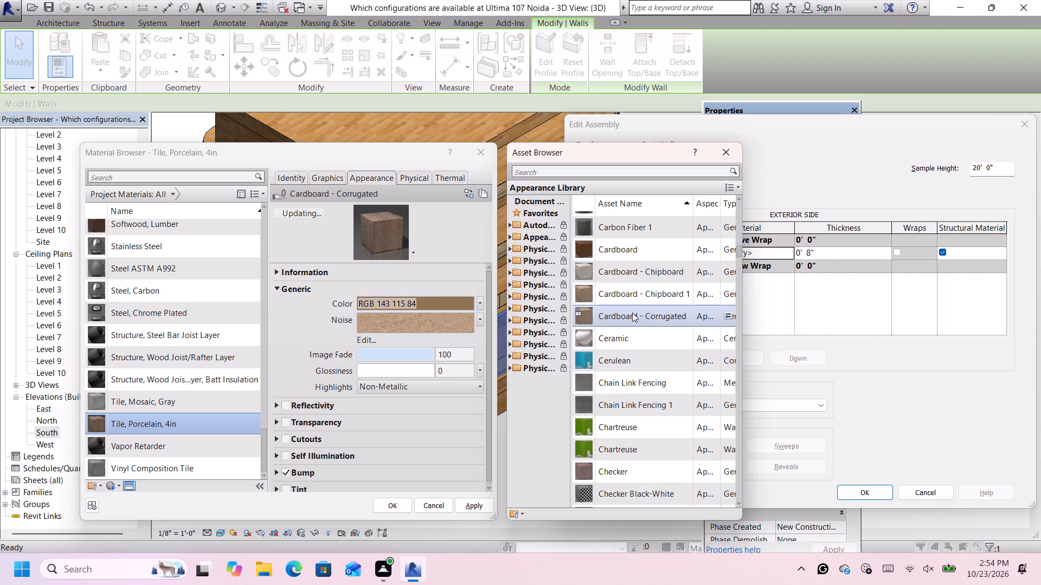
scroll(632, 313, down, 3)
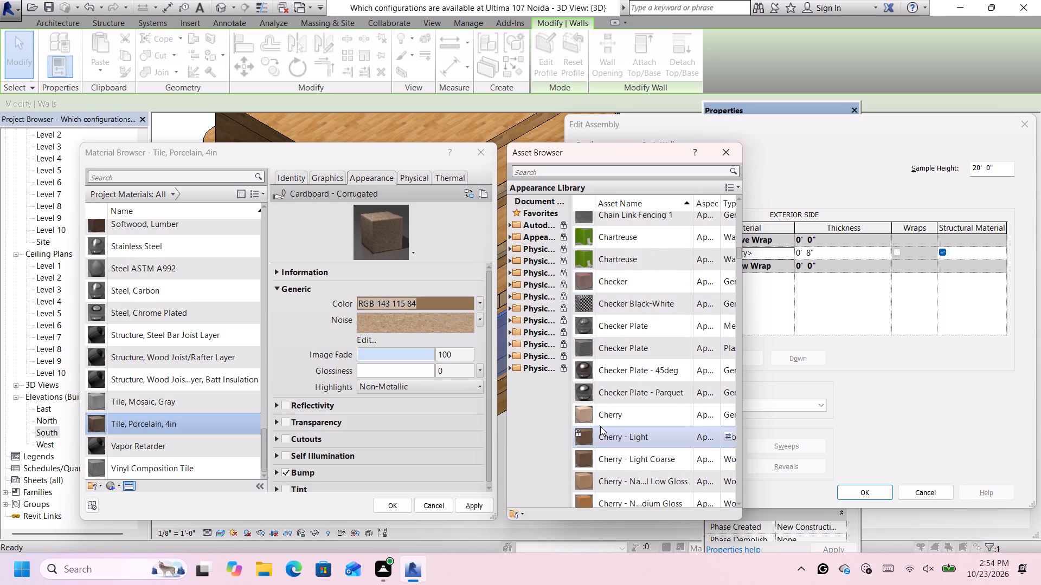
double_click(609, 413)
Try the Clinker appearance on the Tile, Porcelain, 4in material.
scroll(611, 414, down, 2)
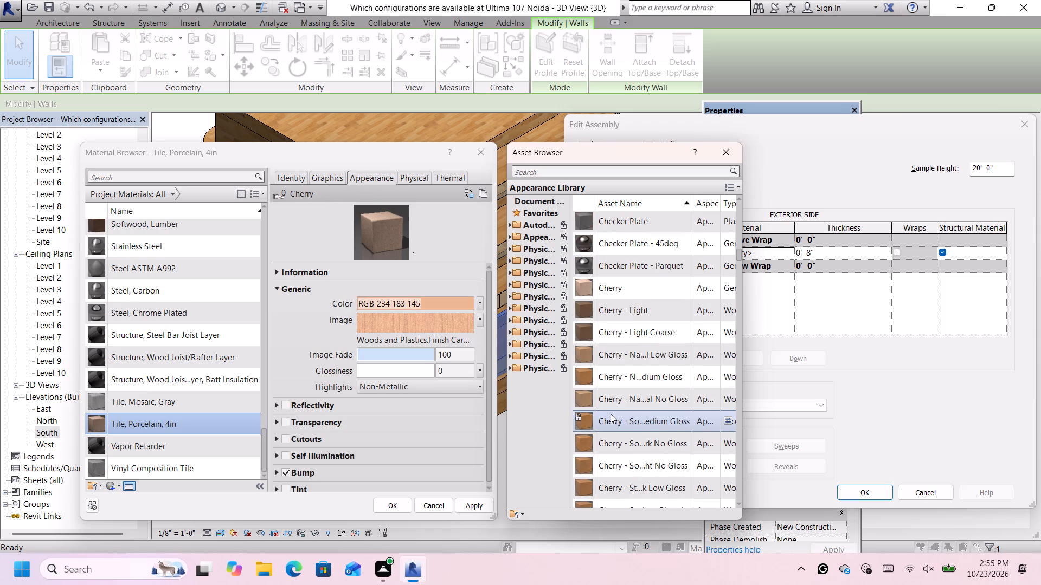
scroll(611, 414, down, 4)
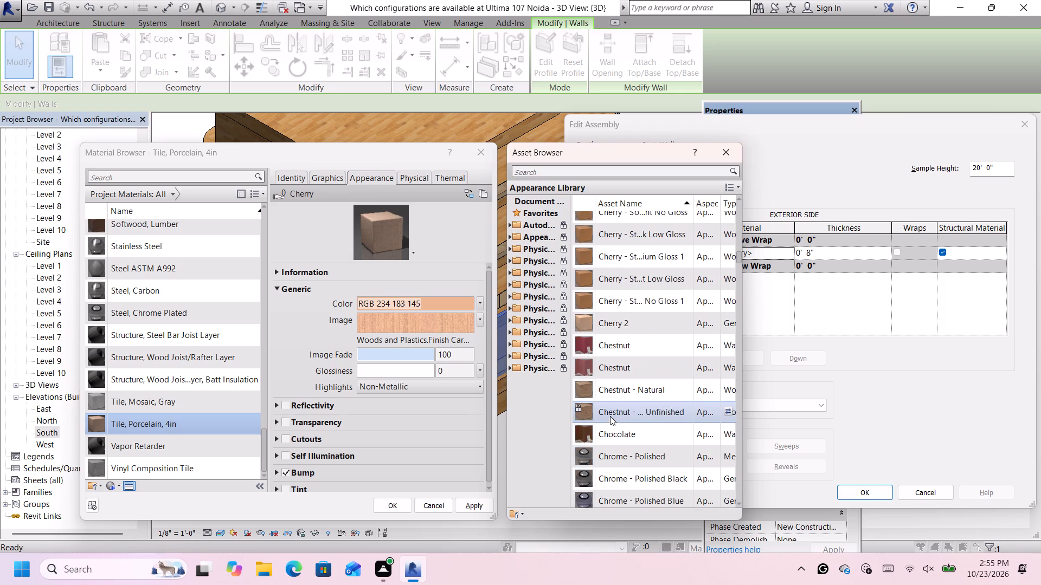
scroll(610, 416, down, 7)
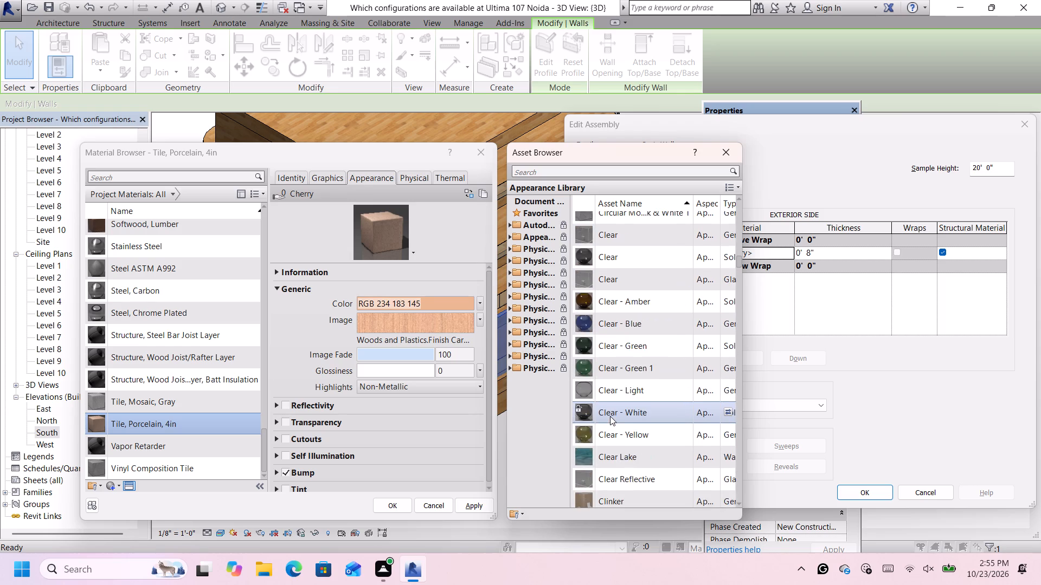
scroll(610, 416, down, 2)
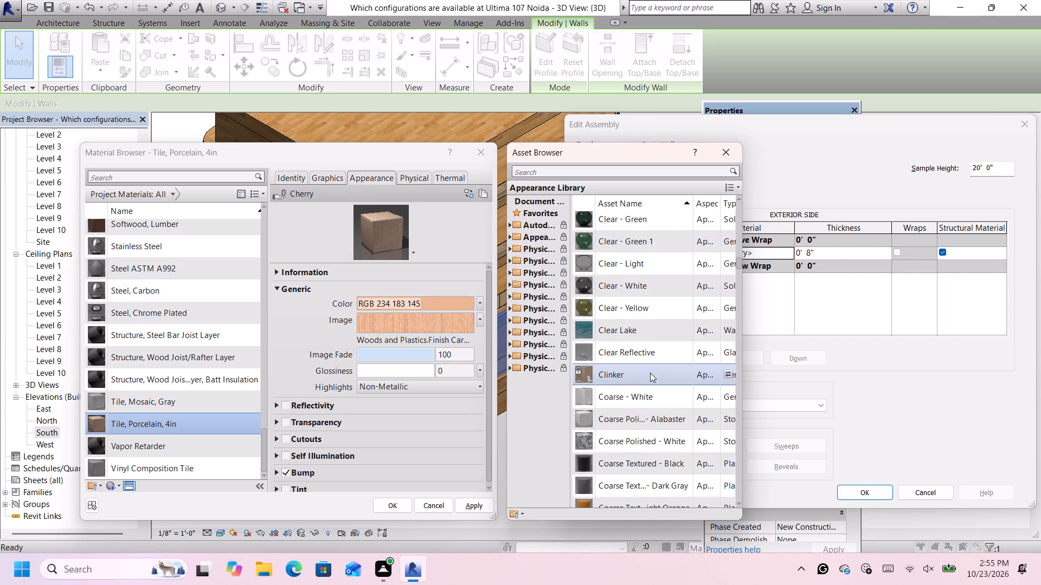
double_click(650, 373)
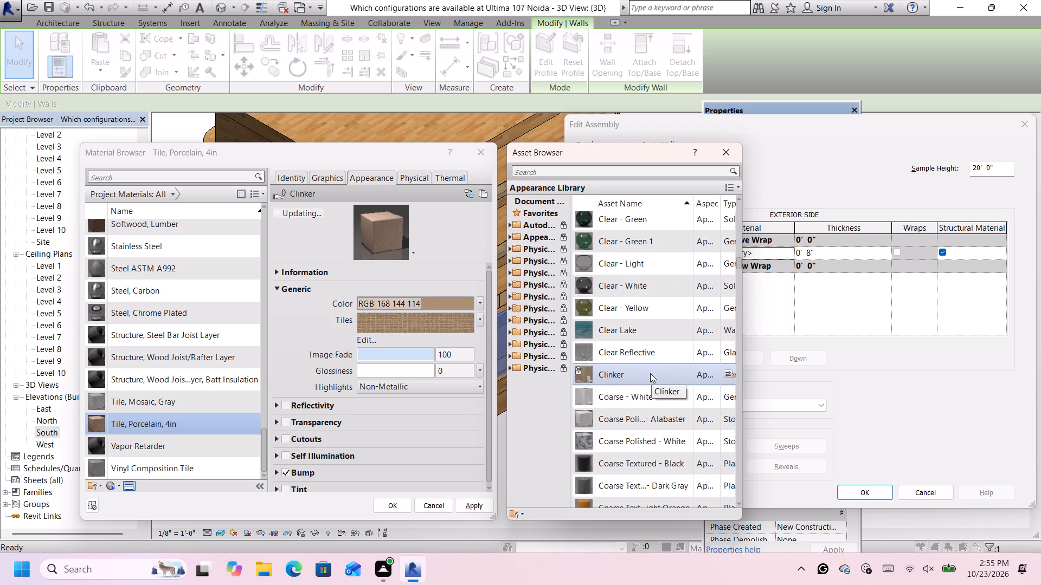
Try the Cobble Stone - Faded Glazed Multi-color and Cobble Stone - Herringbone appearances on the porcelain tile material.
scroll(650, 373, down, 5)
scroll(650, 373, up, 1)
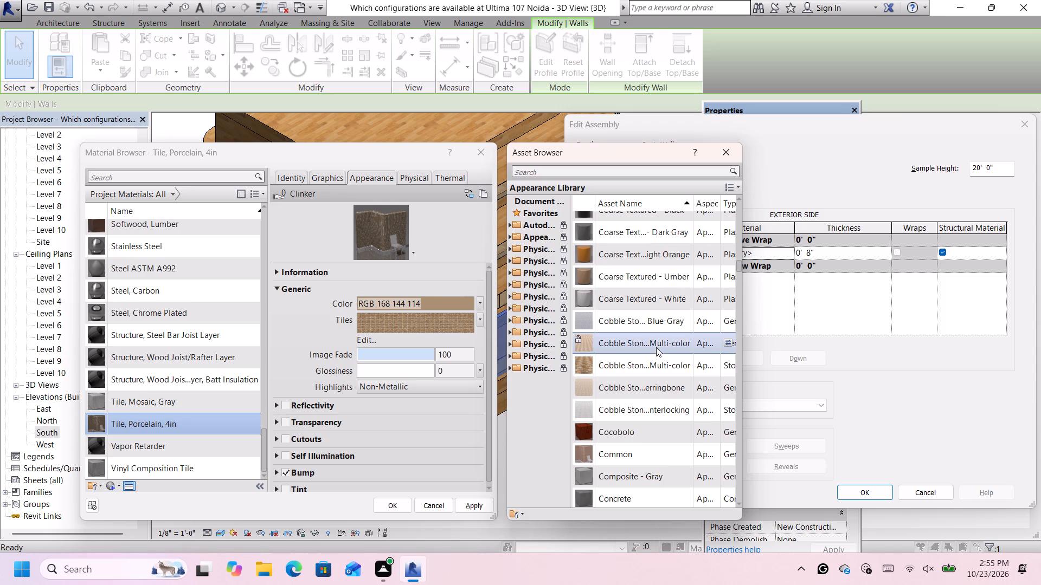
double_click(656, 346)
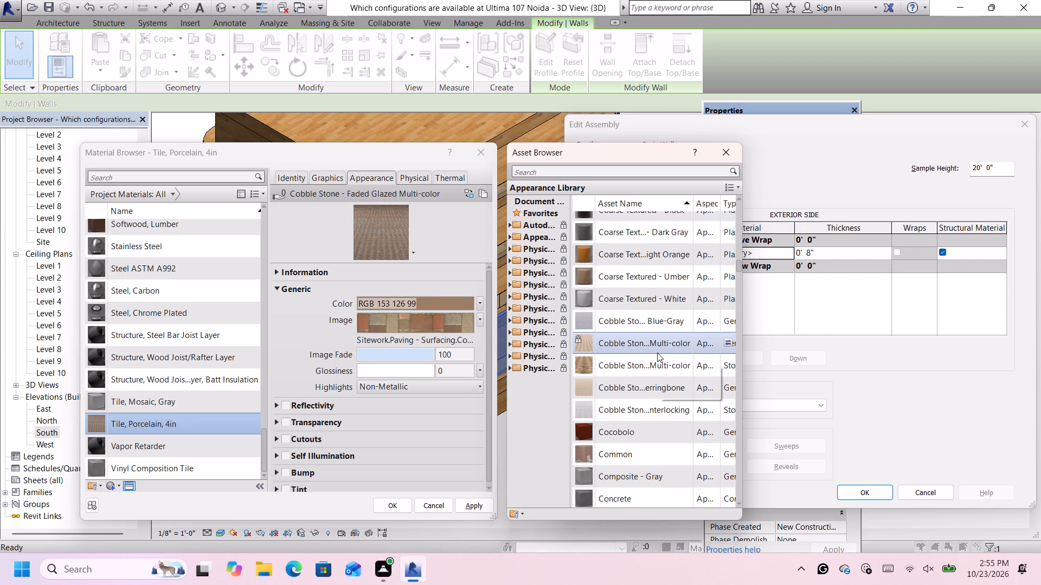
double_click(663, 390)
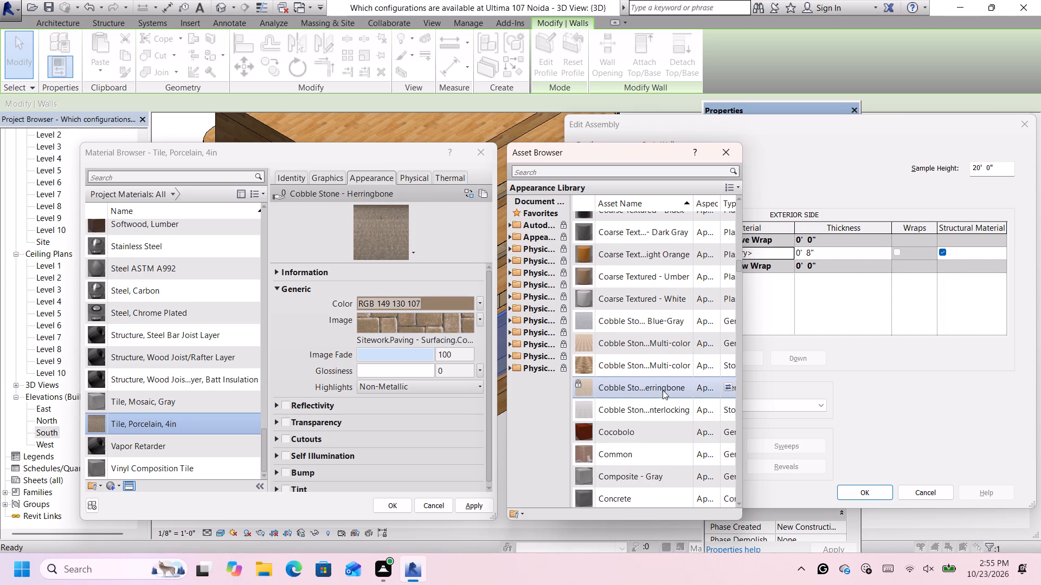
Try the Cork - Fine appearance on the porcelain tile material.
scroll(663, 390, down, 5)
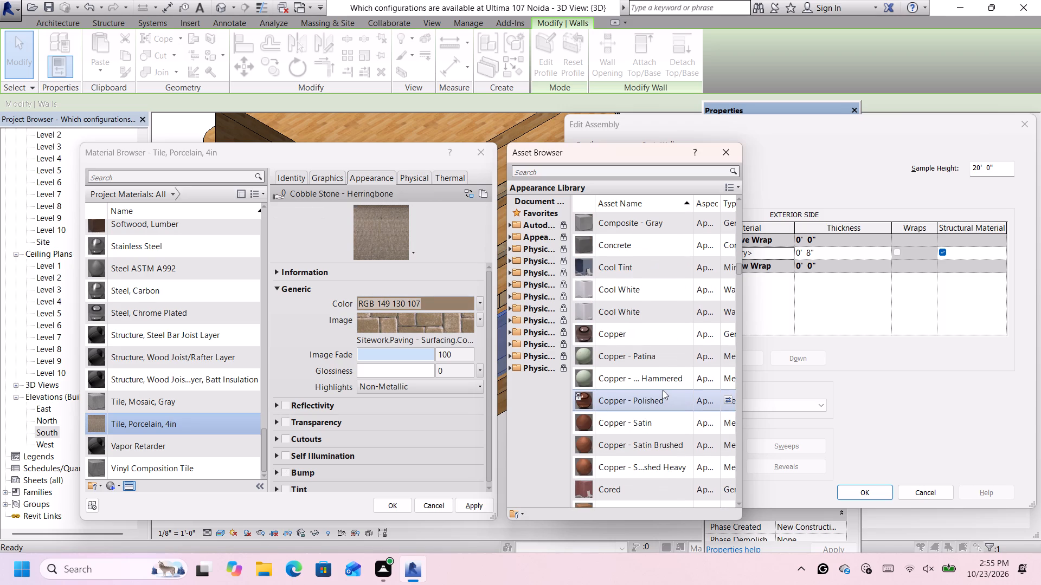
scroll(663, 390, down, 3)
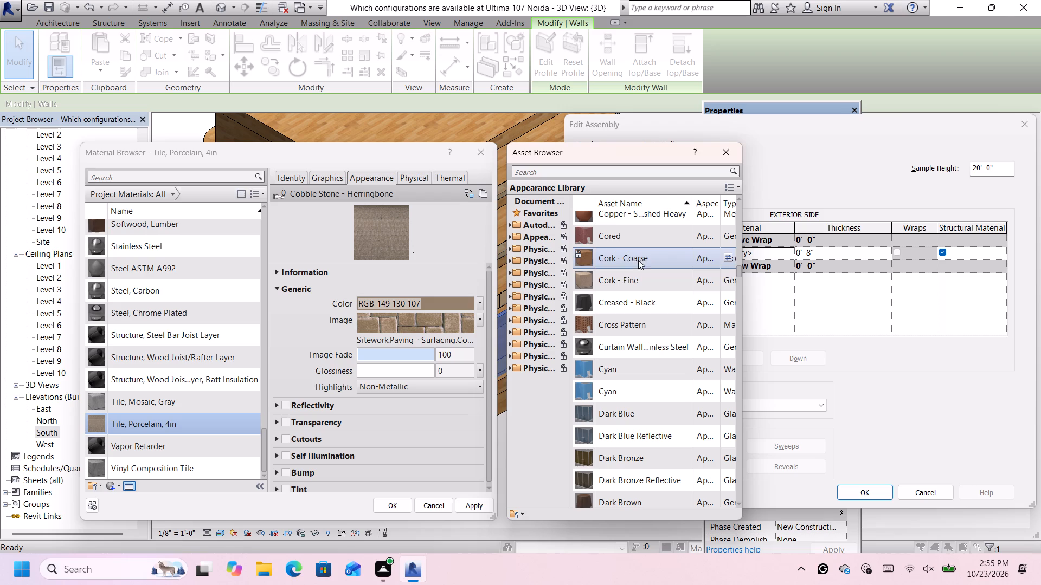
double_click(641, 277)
Replace the porcelain tile material's appearance with the Exterior - Beige concrete asset.
scroll(651, 414, down, 4)
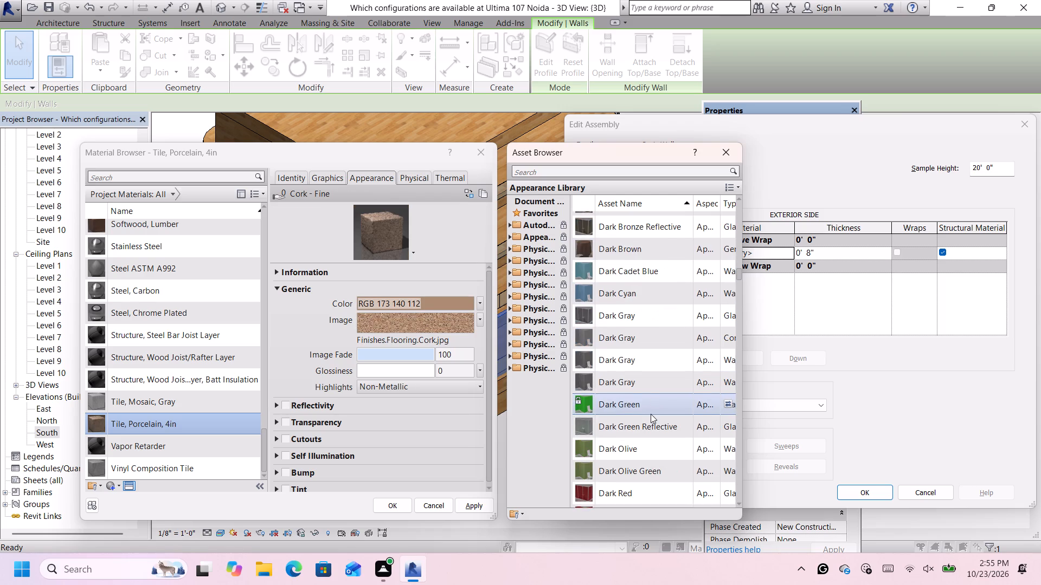
scroll(651, 414, down, 5)
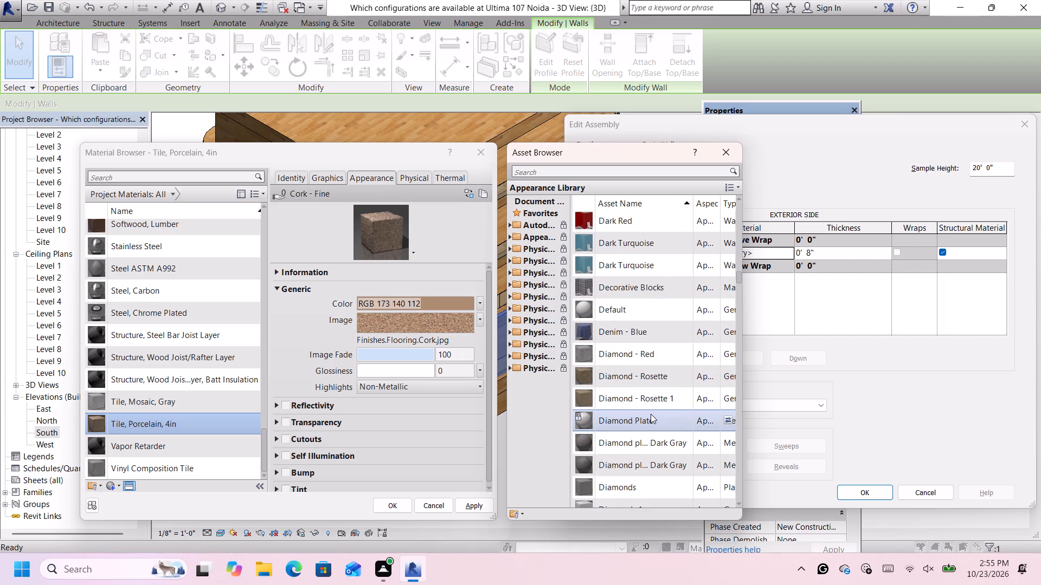
scroll(651, 414, down, 3)
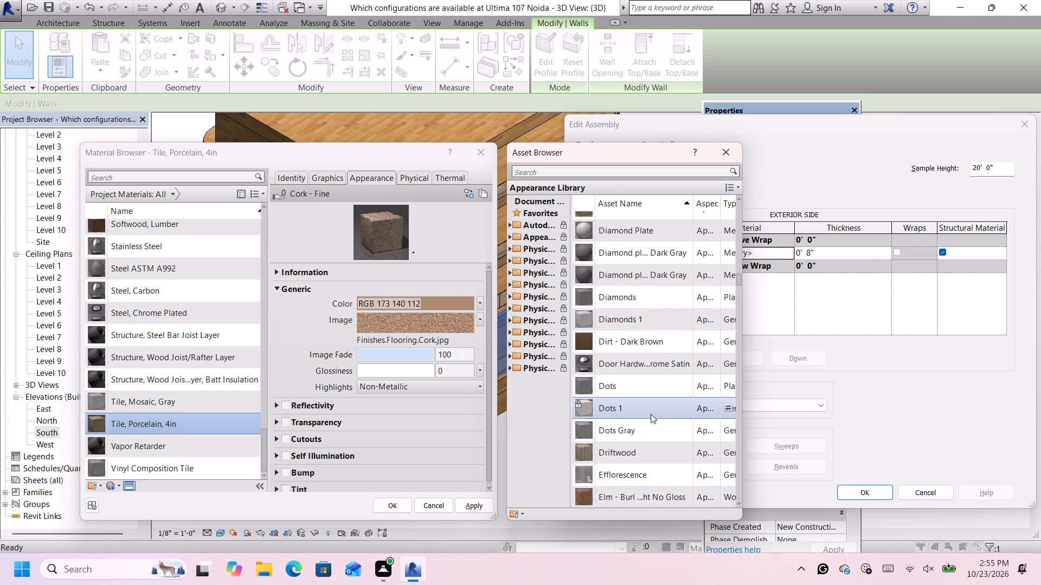
scroll(651, 414, down, 9)
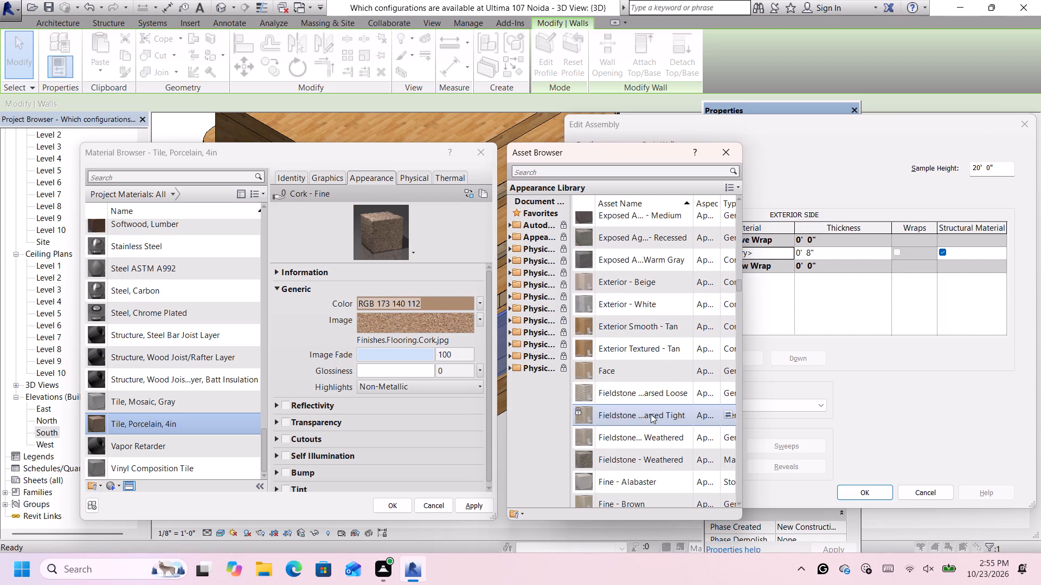
double_click(654, 283)
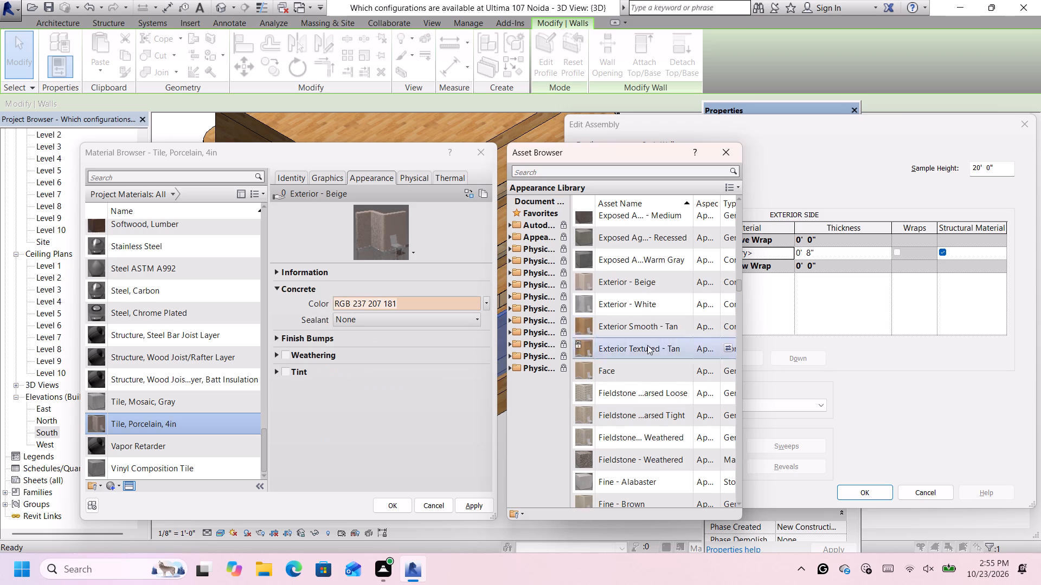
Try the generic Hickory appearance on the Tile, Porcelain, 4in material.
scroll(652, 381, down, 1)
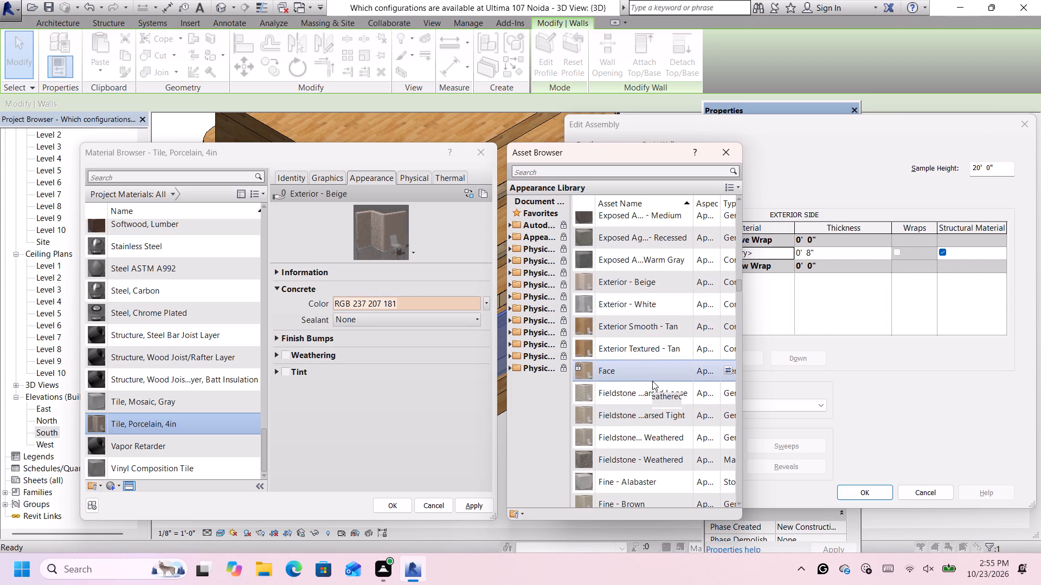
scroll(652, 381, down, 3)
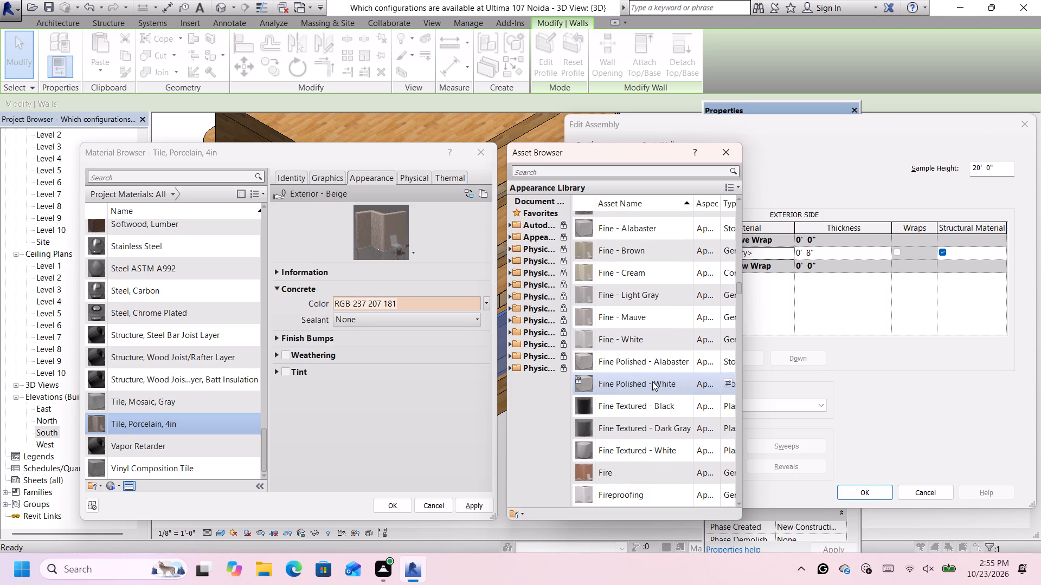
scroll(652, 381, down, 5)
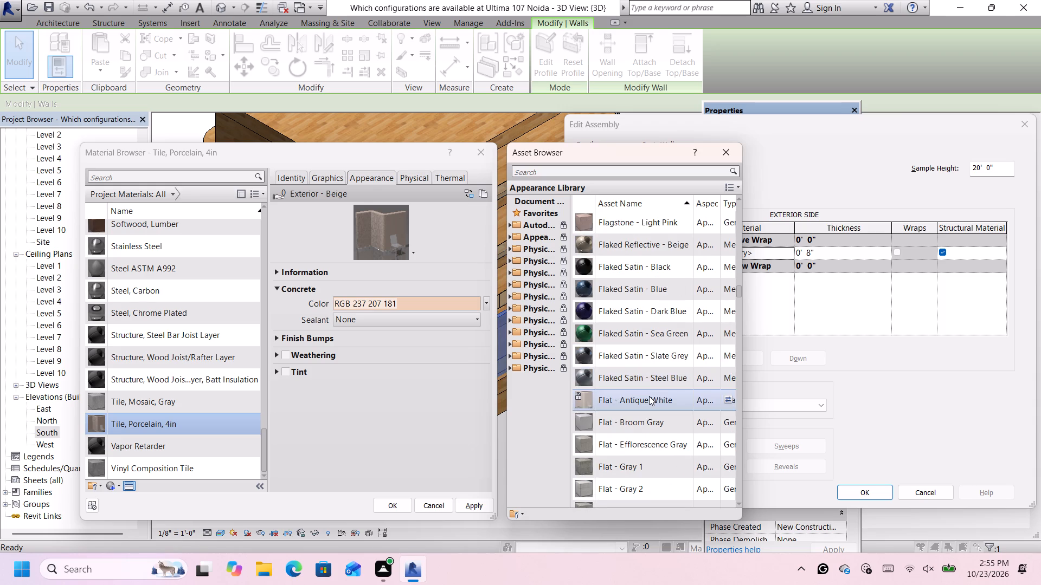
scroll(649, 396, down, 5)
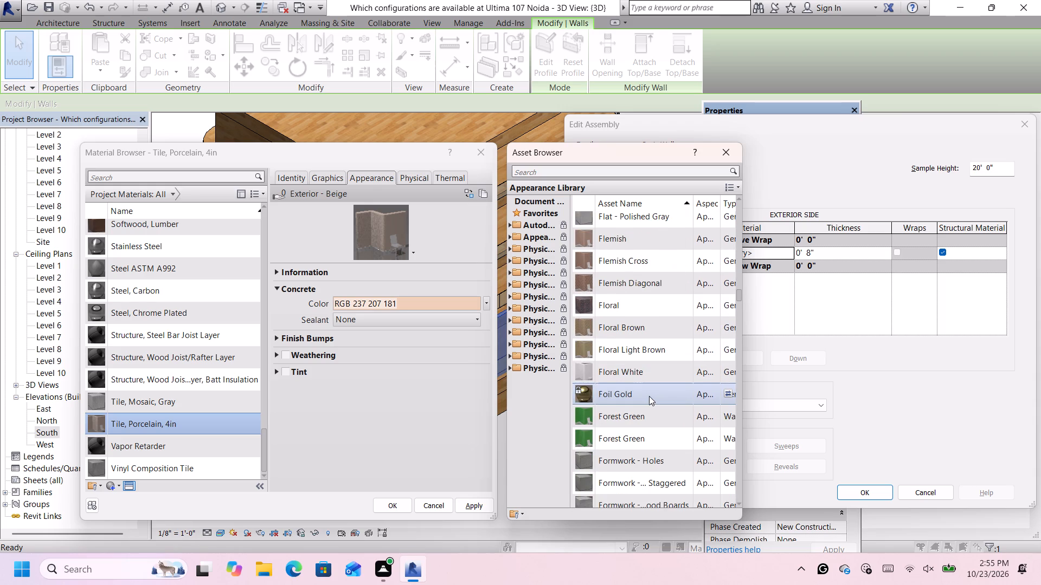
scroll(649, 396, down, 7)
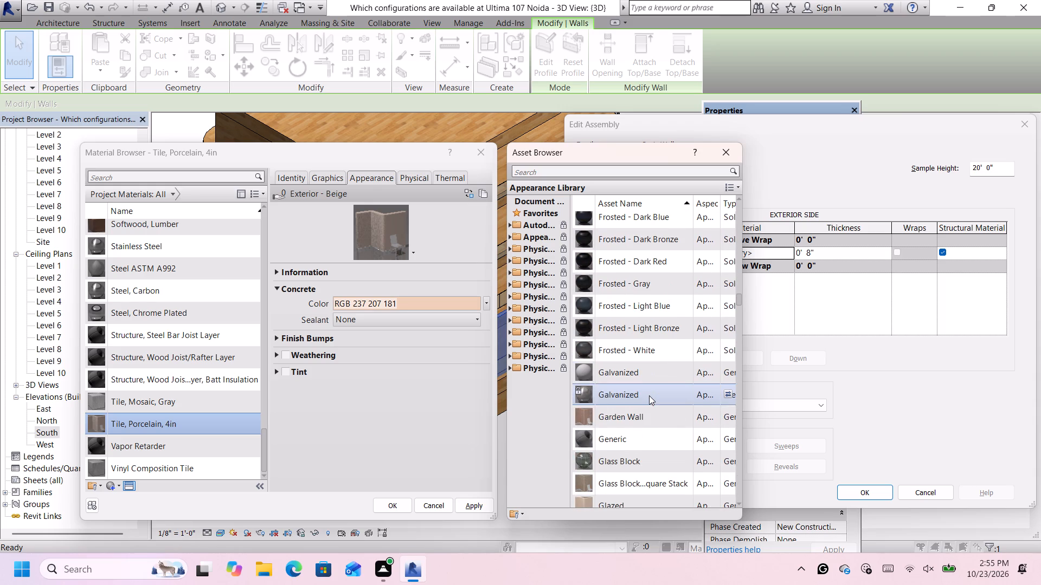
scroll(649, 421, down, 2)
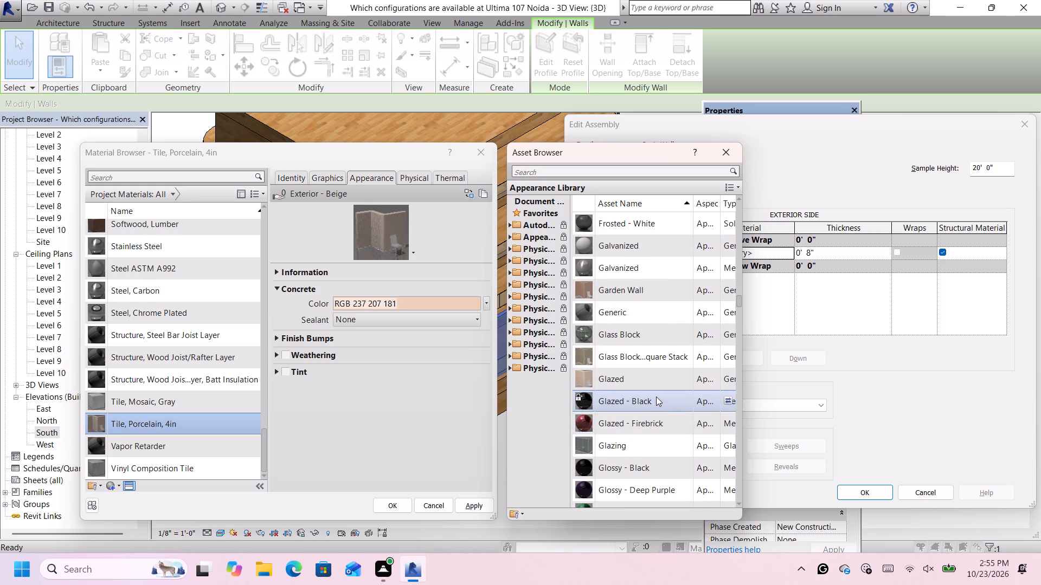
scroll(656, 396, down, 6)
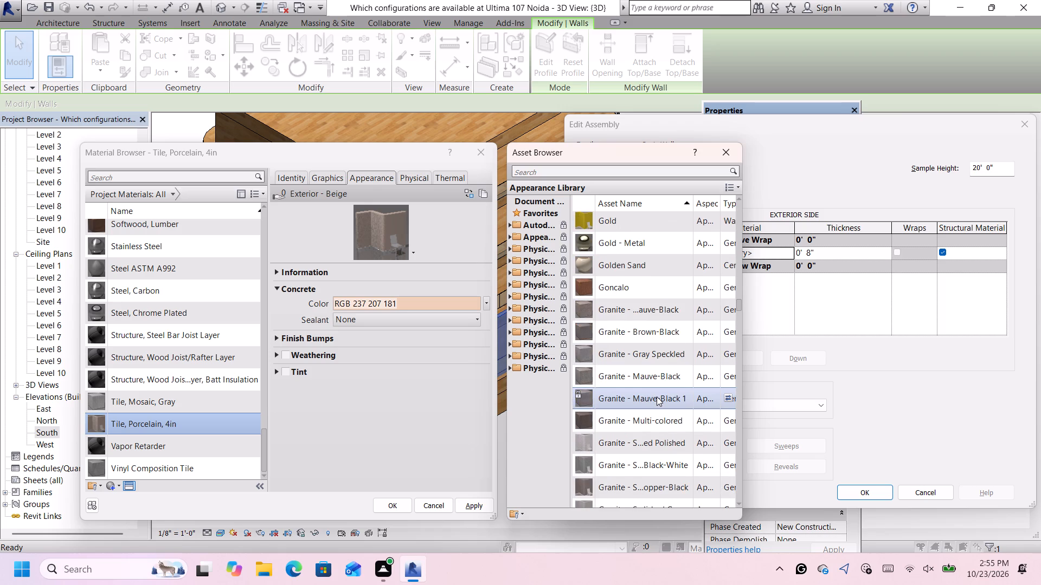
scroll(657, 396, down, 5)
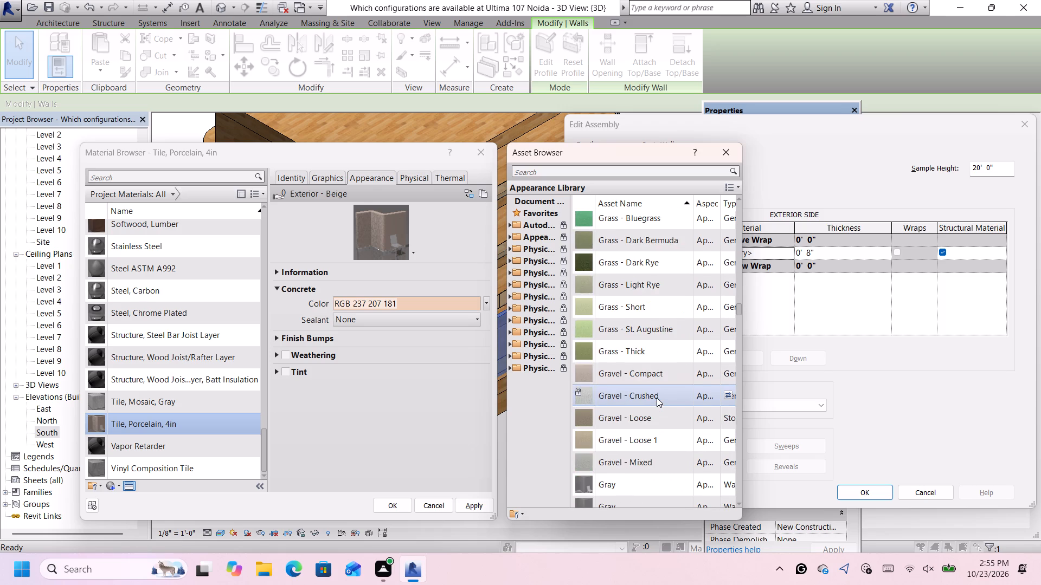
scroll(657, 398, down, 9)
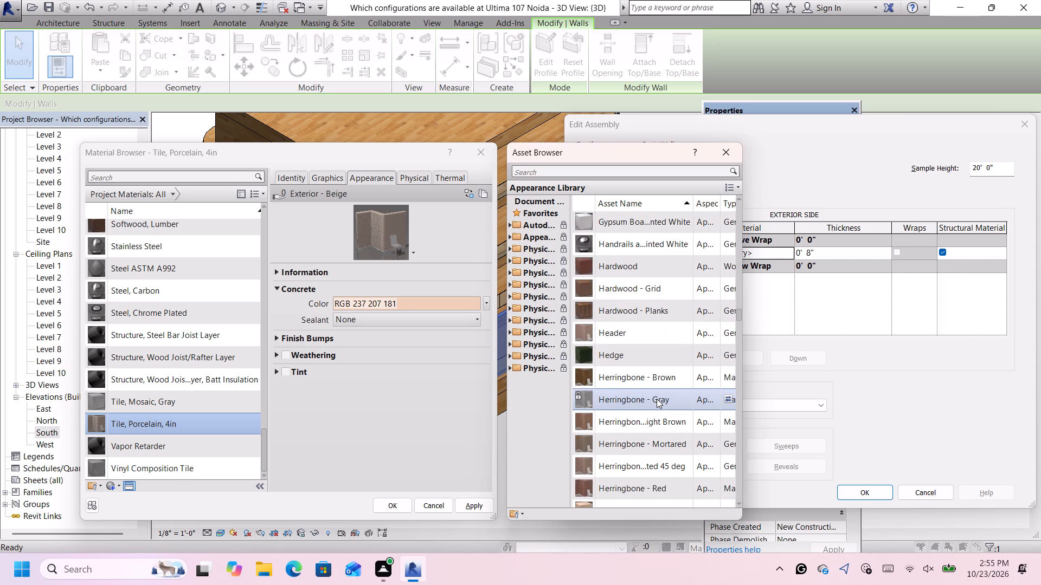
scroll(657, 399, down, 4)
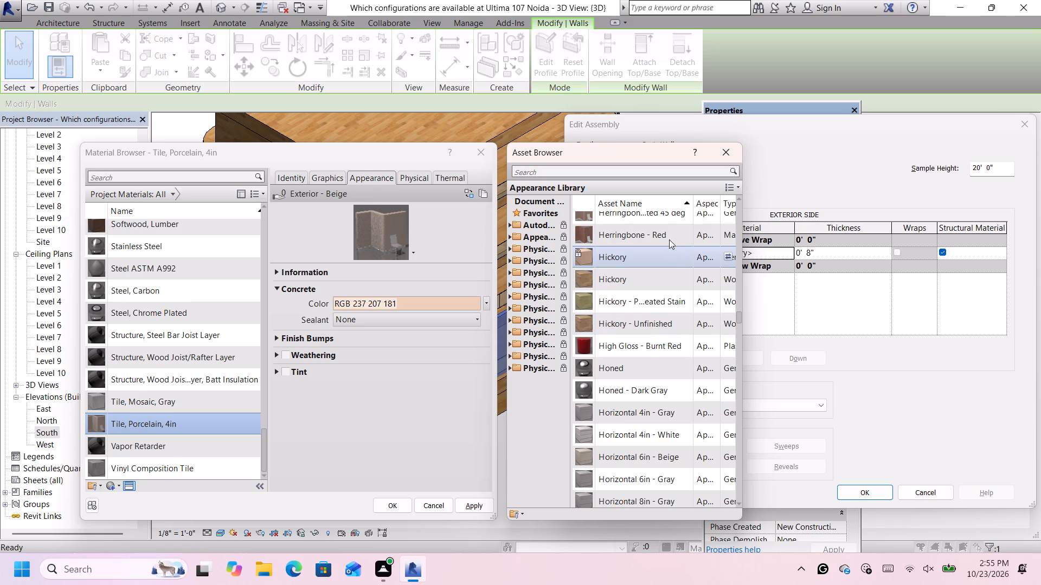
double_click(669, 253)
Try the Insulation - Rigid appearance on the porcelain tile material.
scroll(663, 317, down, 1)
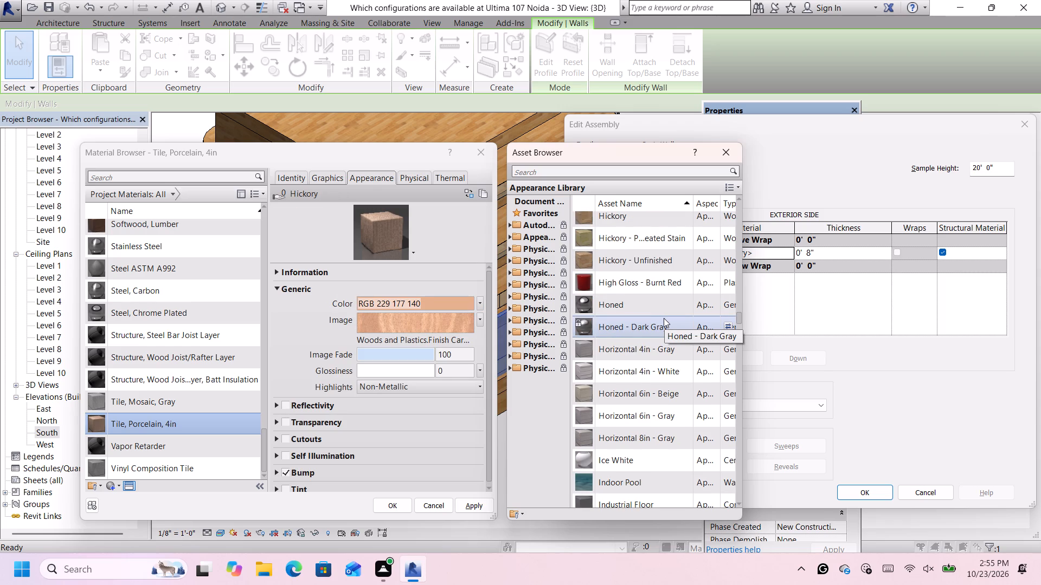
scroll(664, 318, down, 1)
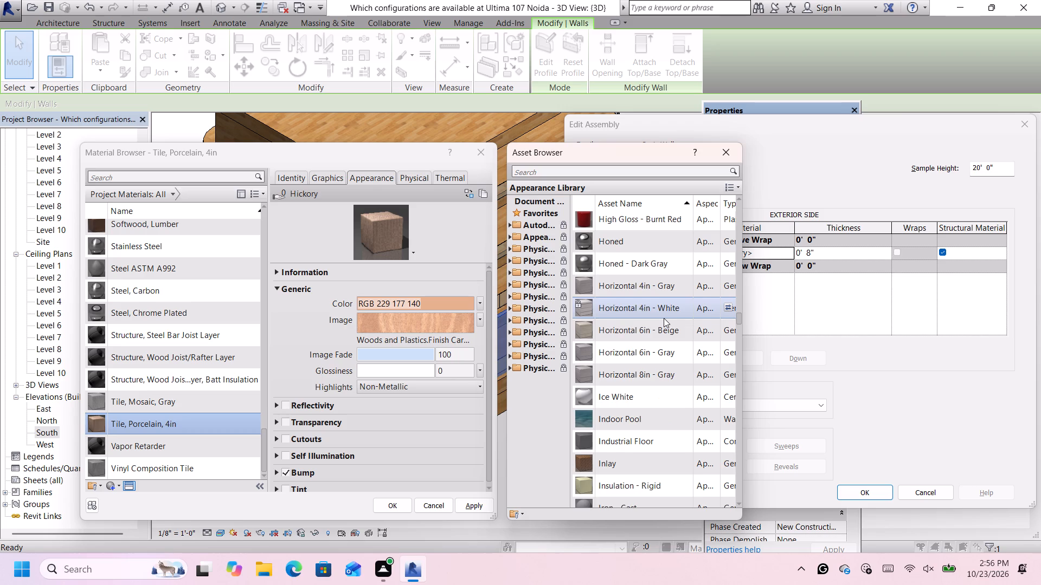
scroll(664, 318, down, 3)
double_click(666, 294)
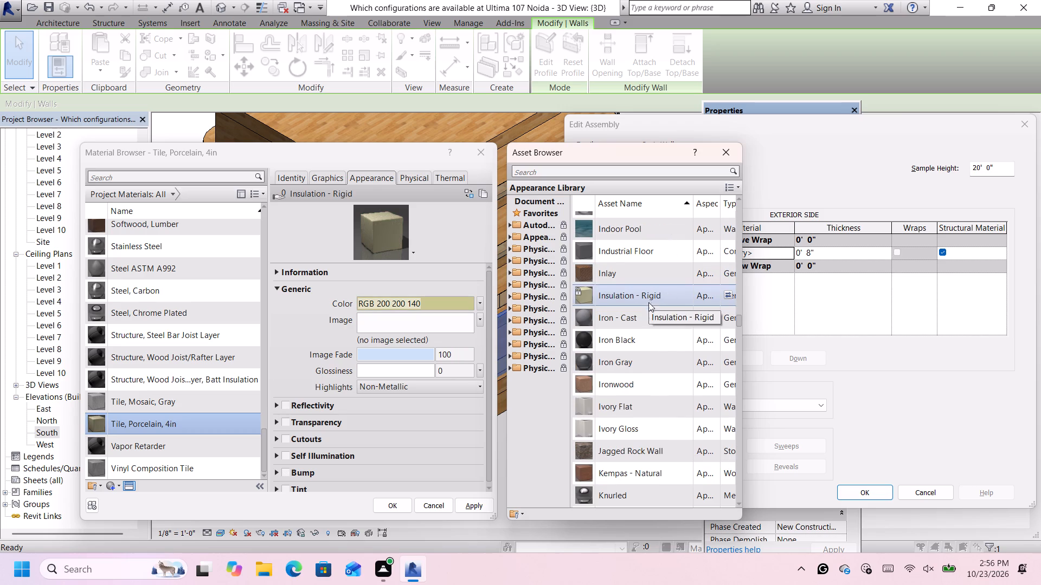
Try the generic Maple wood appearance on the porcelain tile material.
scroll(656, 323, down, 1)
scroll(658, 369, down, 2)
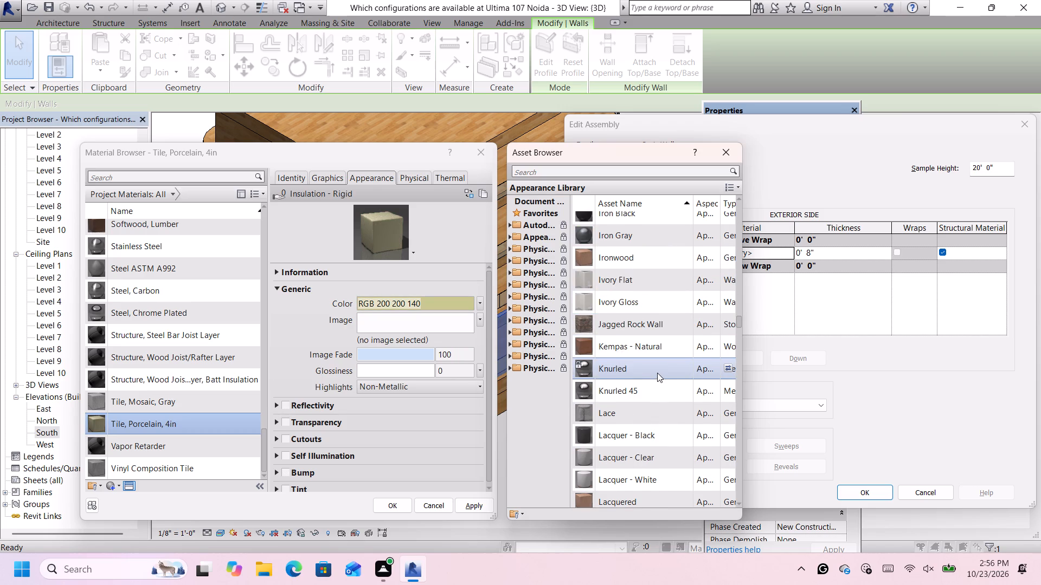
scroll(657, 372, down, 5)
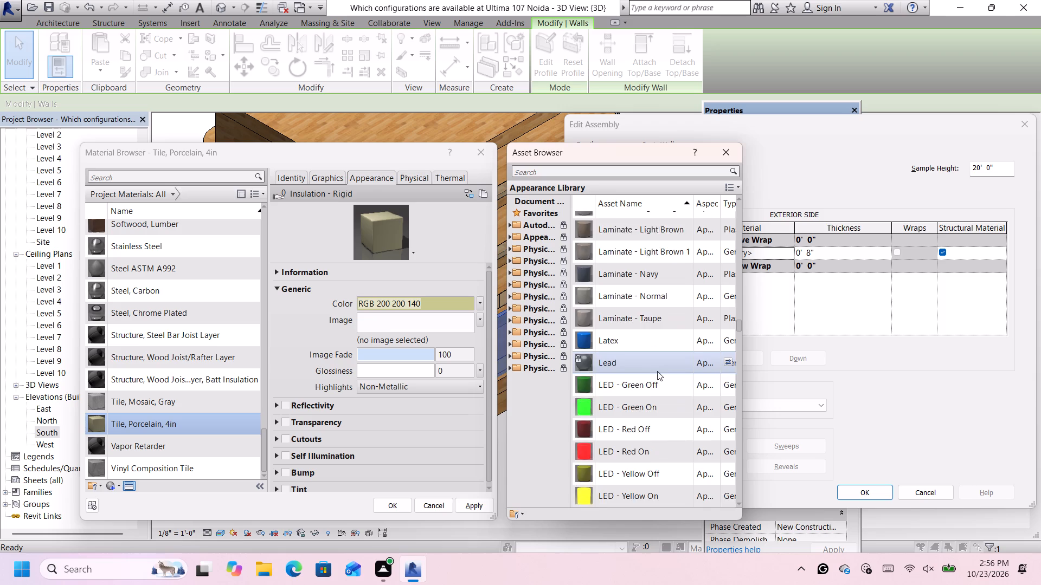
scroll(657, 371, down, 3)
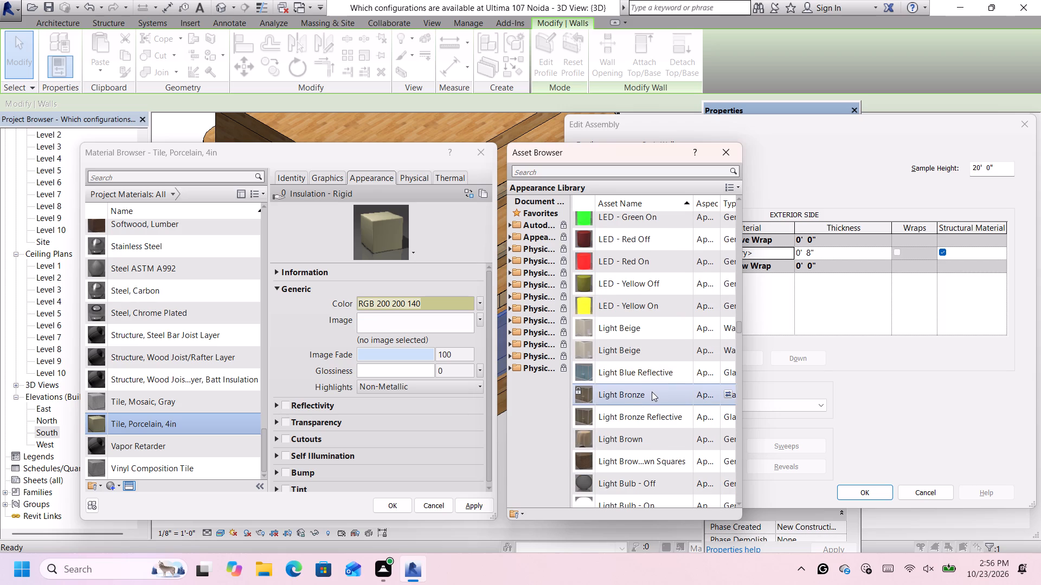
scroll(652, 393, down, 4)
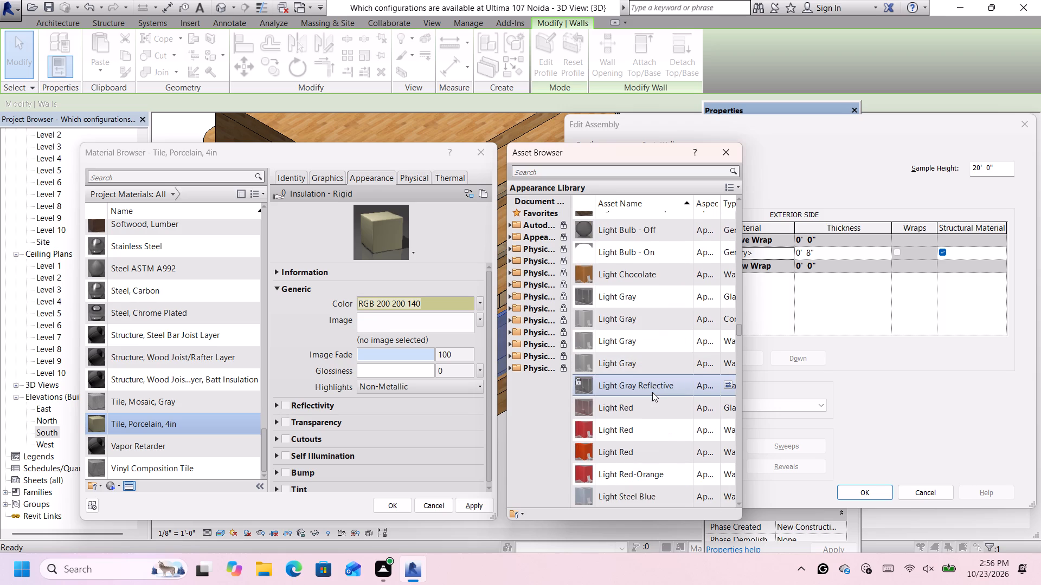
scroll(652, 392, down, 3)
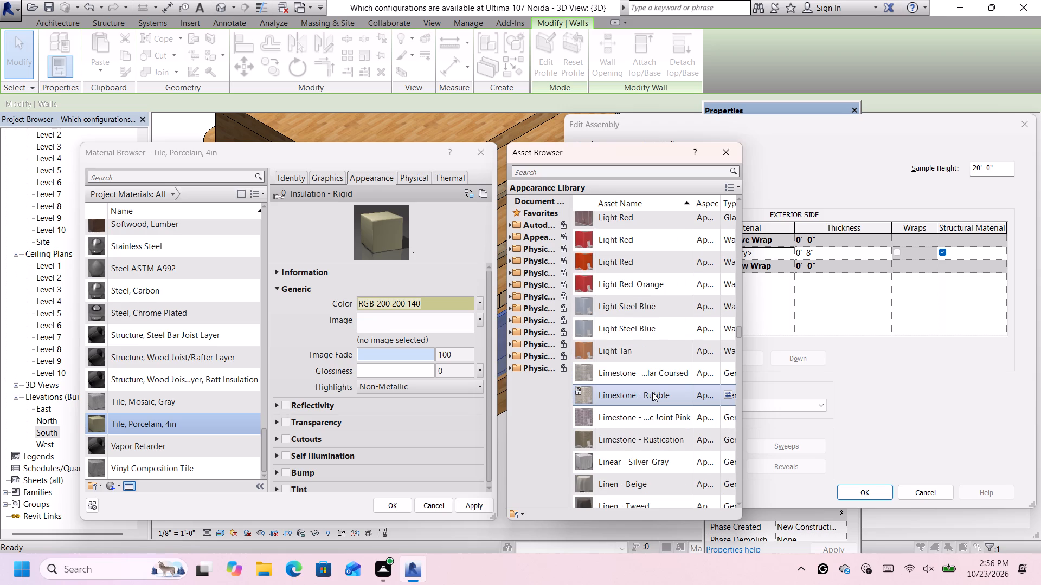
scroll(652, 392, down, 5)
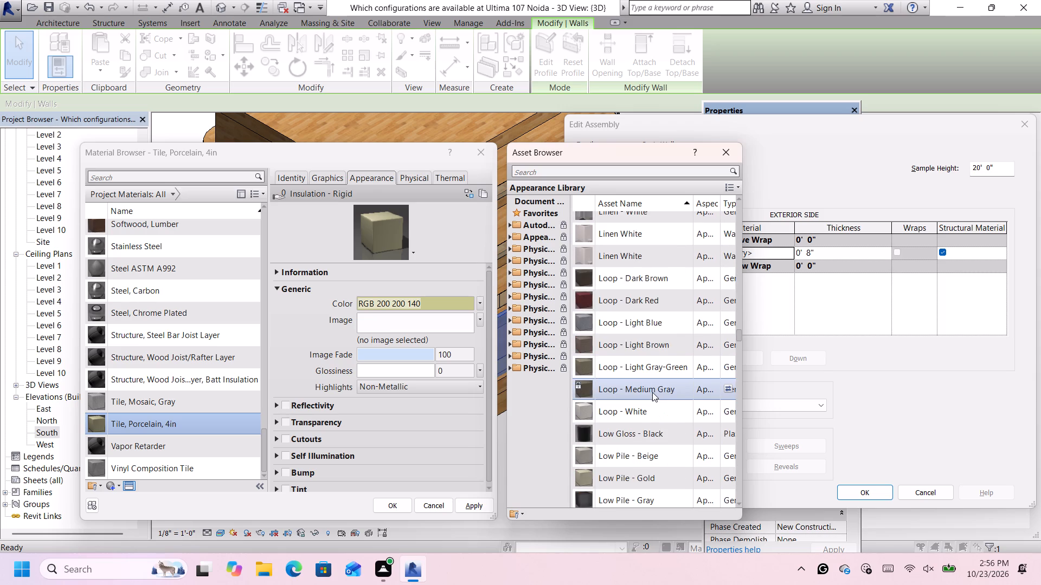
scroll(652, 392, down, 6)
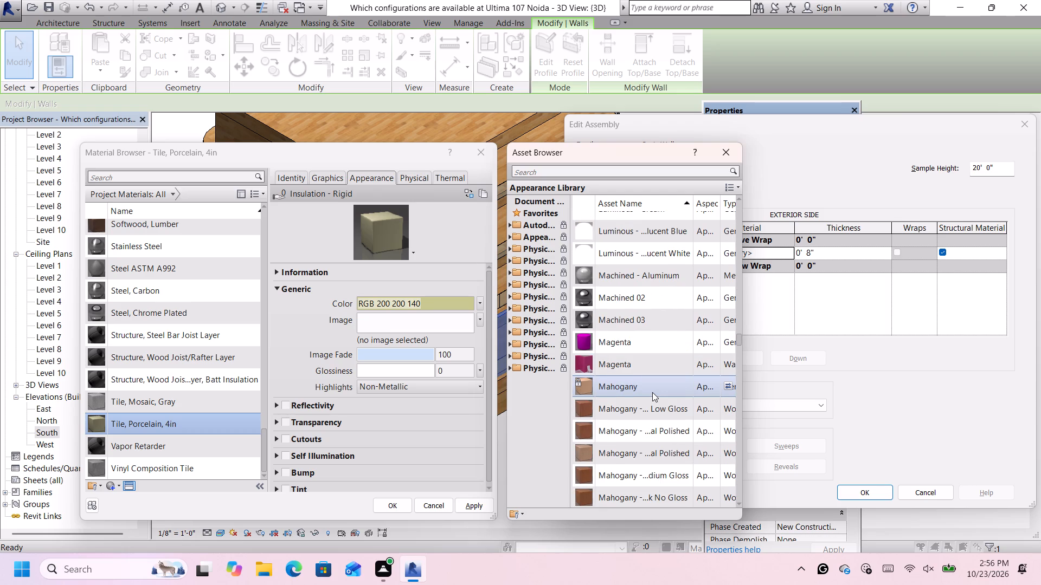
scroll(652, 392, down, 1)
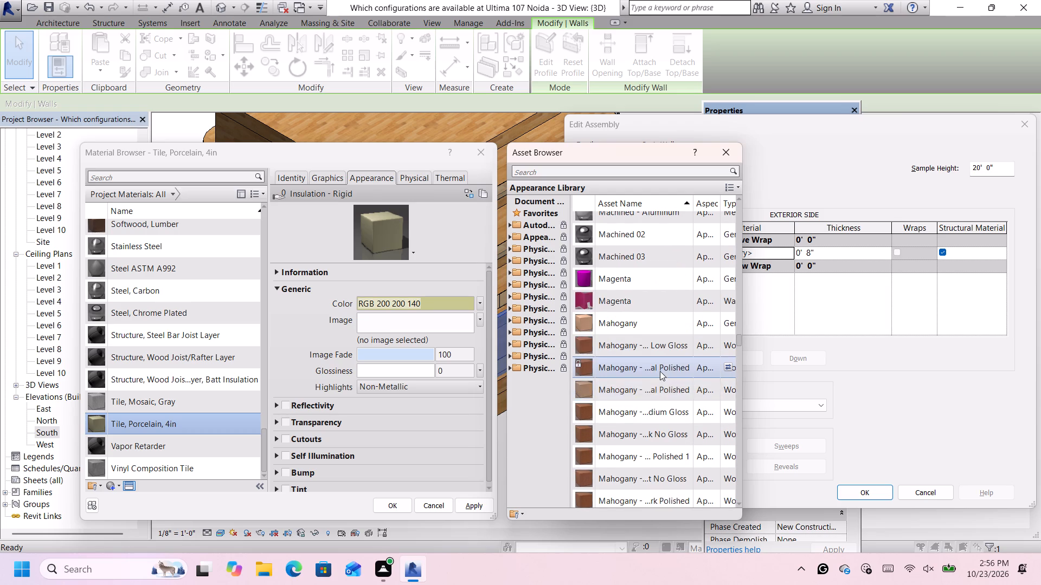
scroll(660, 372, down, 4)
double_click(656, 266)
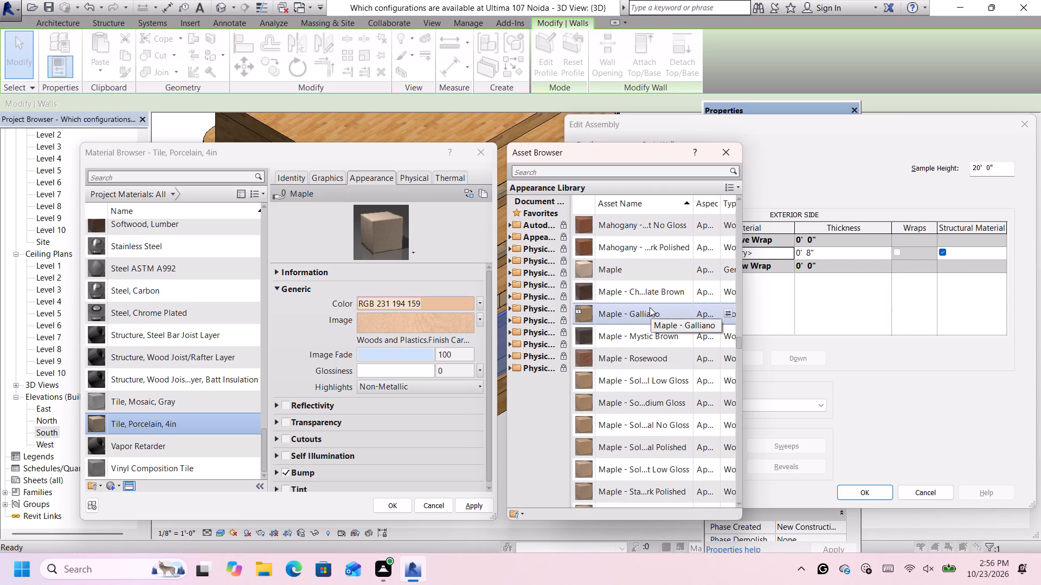
Replace the porcelain tile material's appearance with the Metal - Copper asset.
scroll(650, 307, down, 1)
scroll(650, 307, up, 1)
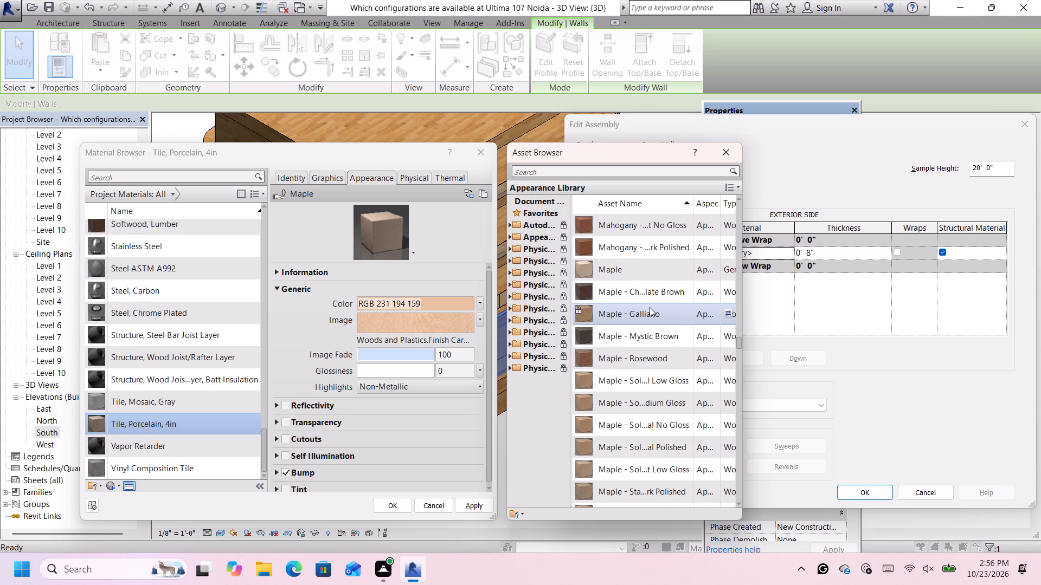
scroll(650, 307, down, 6)
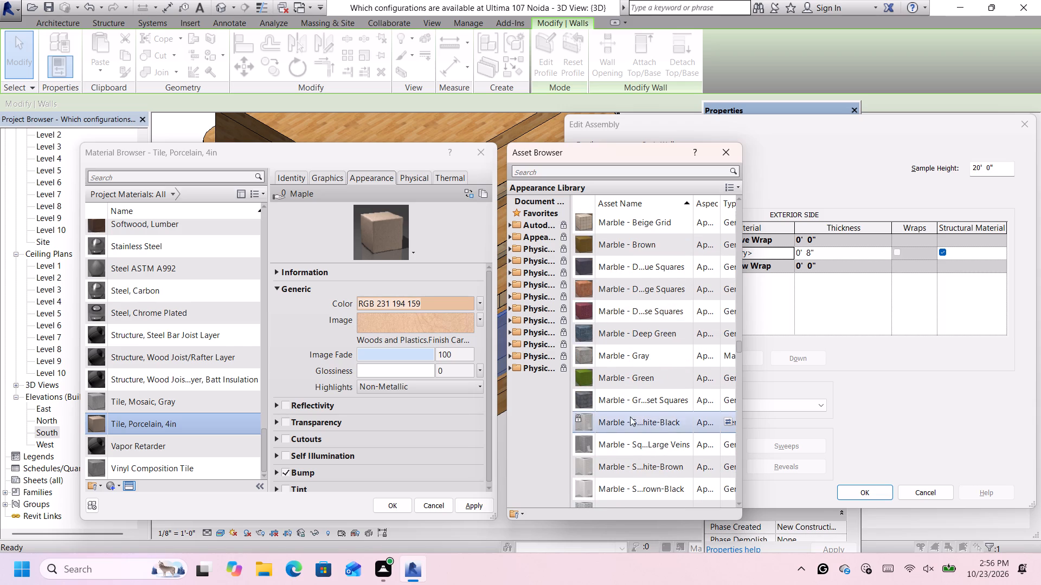
scroll(630, 424, down, 7)
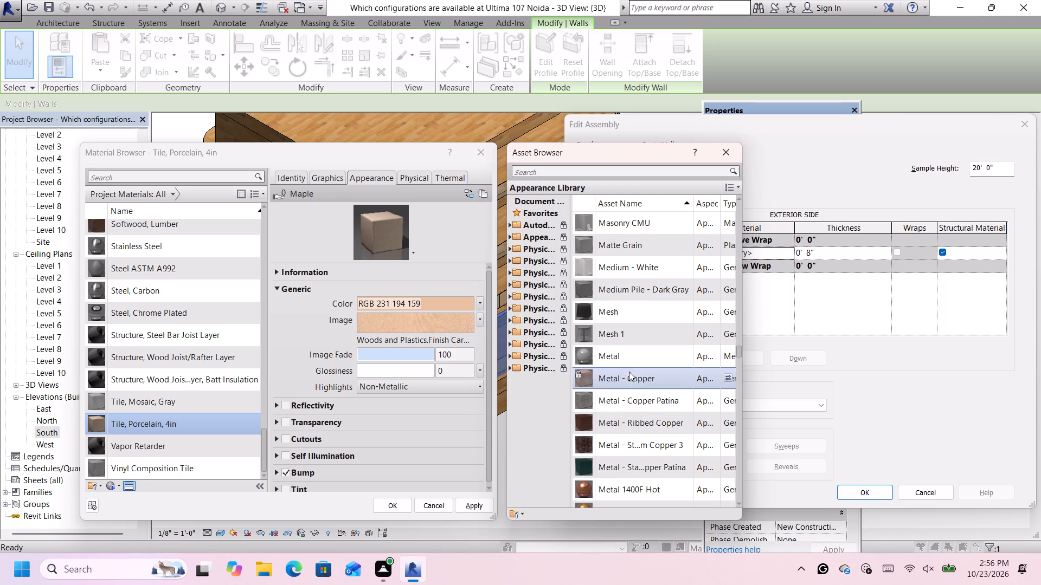
double_click(629, 379)
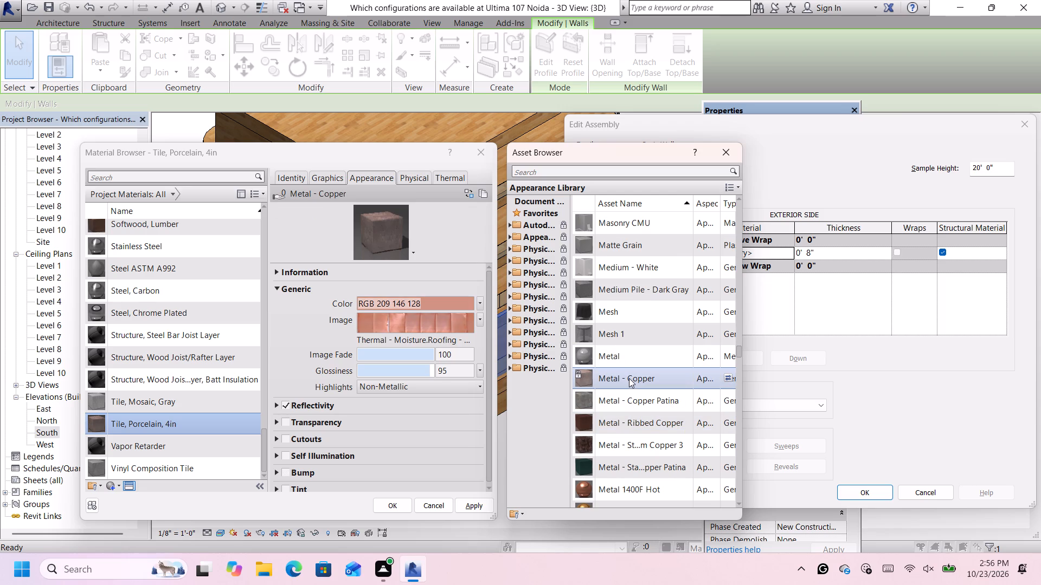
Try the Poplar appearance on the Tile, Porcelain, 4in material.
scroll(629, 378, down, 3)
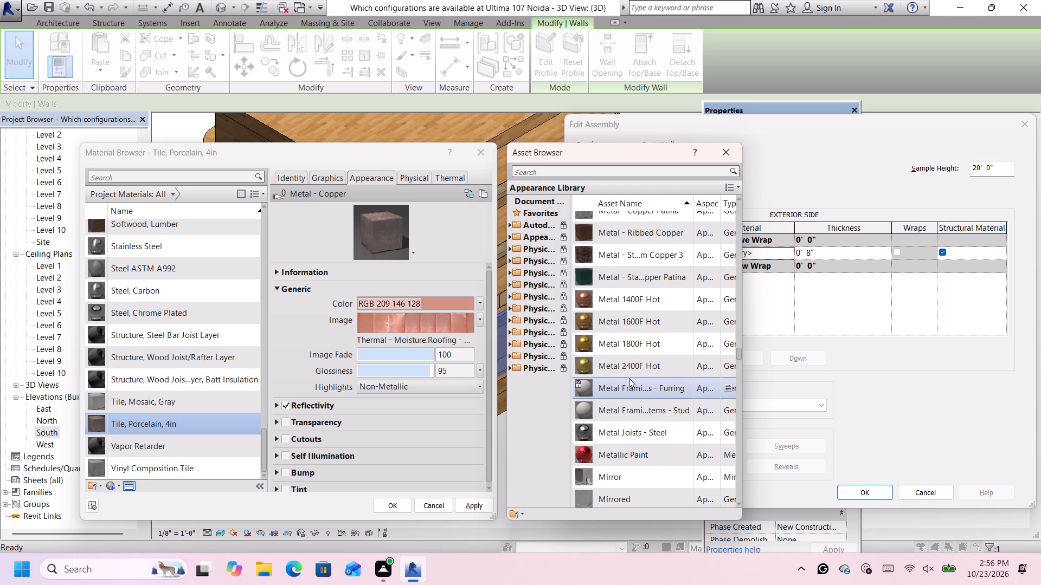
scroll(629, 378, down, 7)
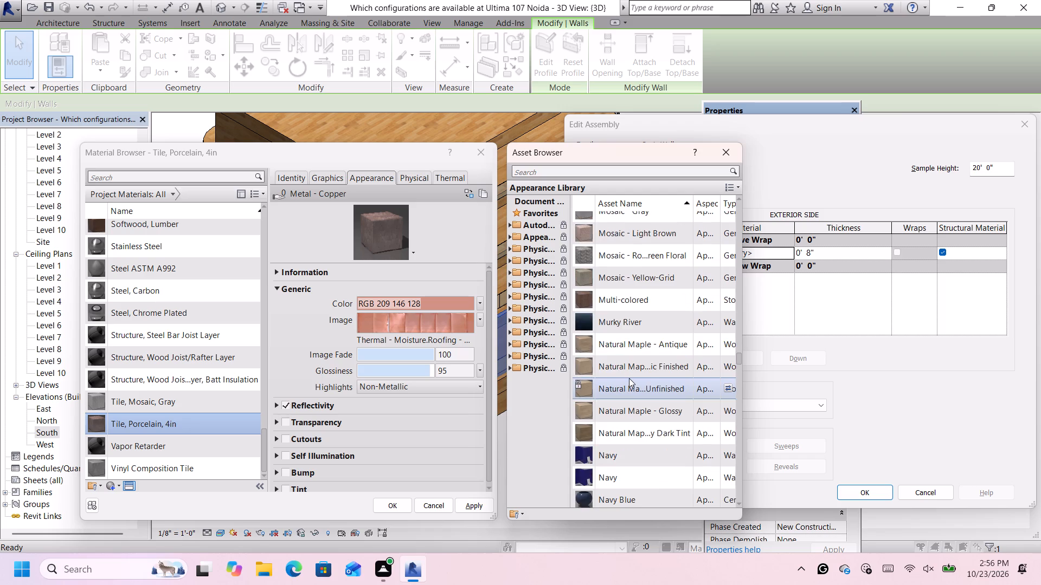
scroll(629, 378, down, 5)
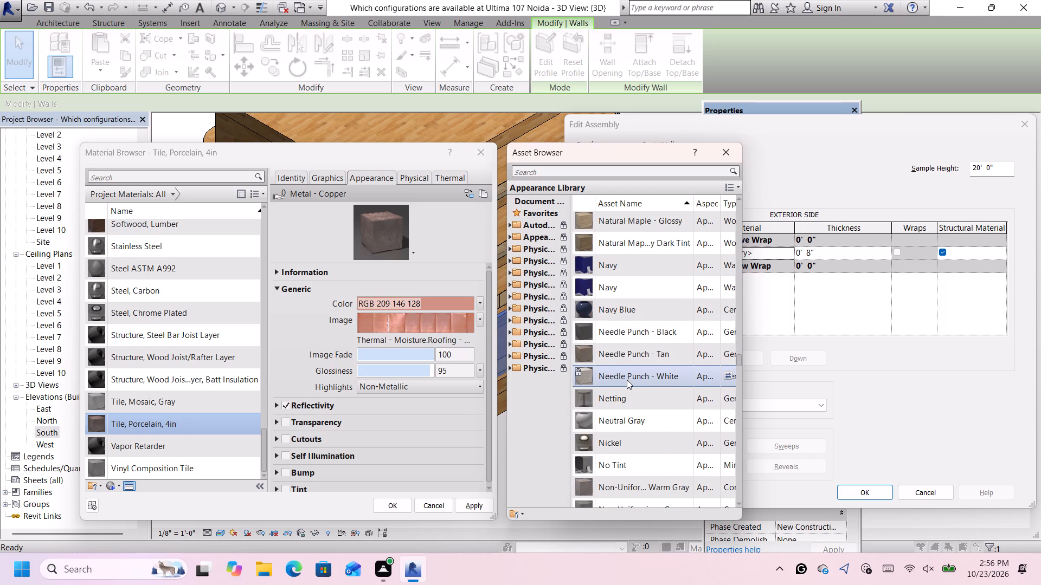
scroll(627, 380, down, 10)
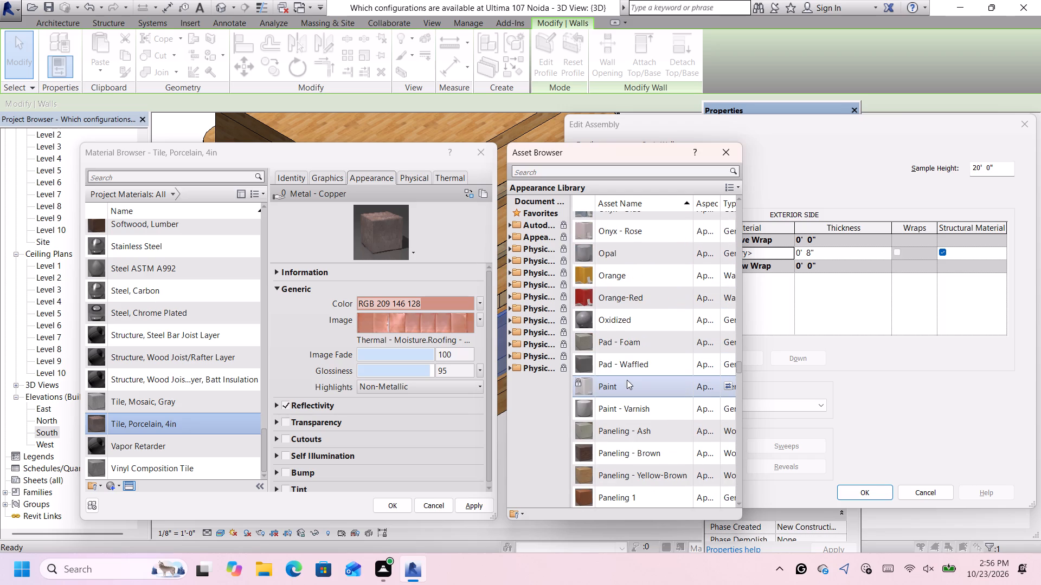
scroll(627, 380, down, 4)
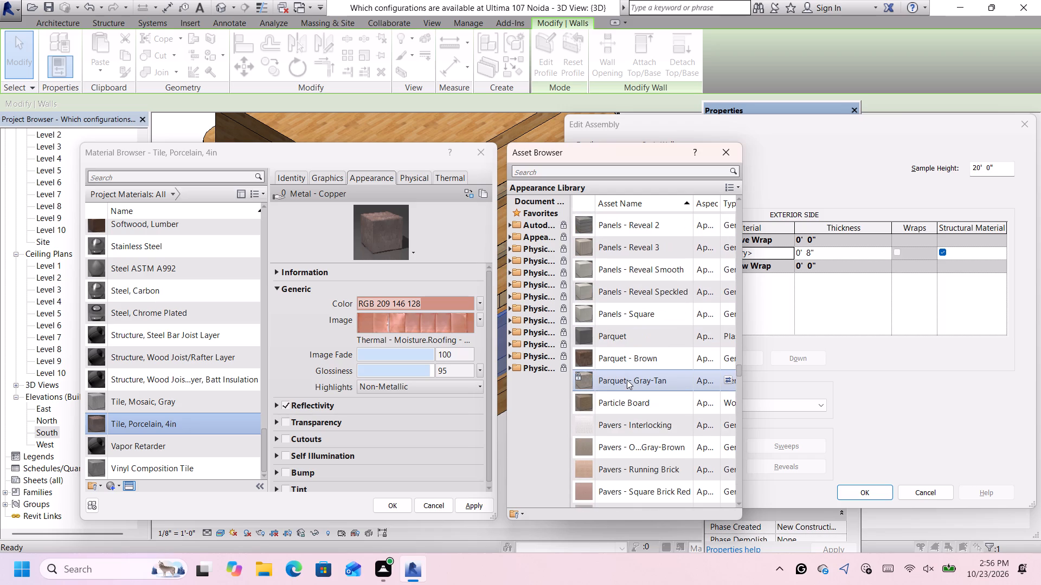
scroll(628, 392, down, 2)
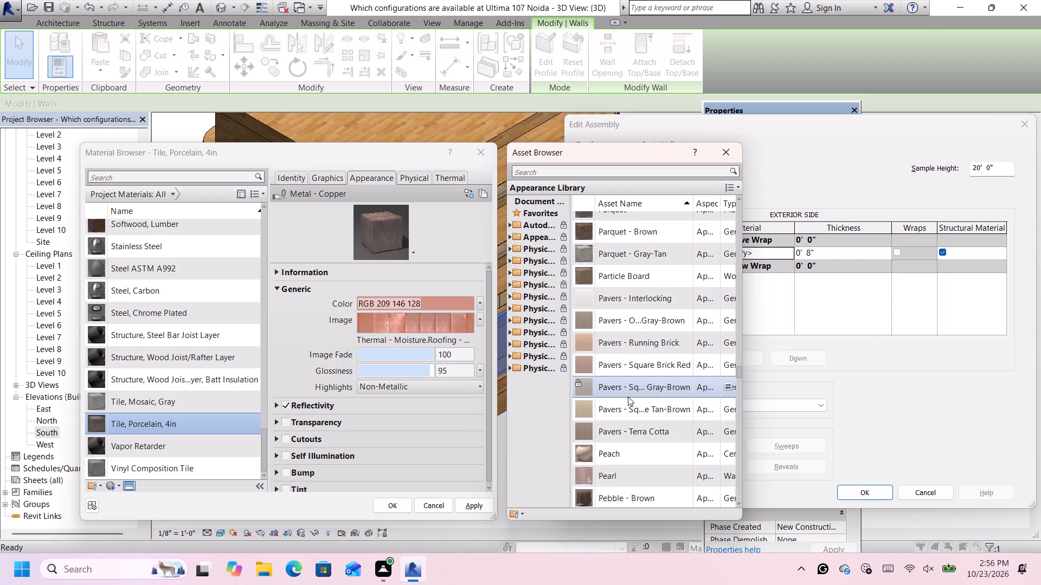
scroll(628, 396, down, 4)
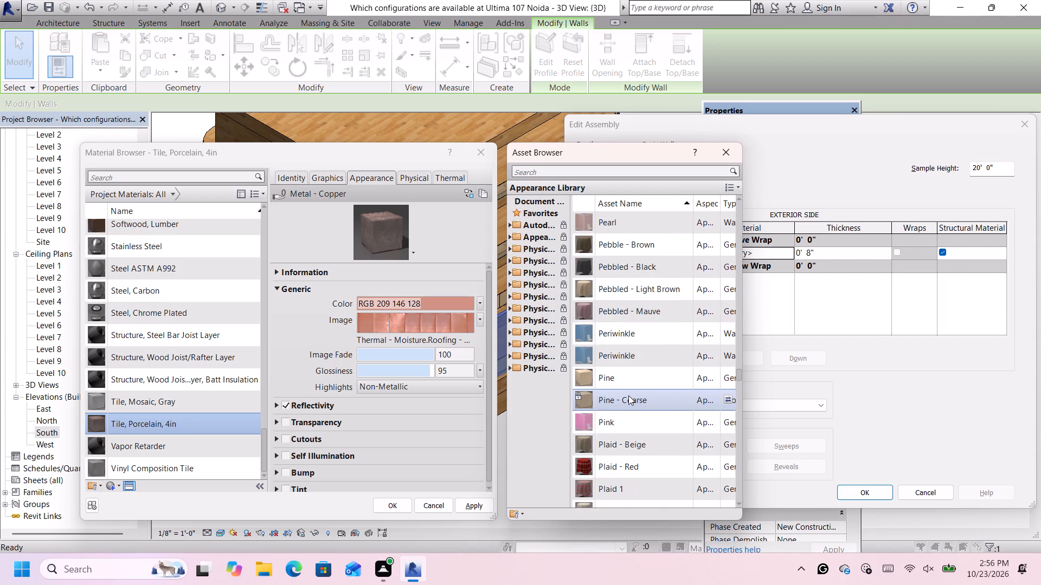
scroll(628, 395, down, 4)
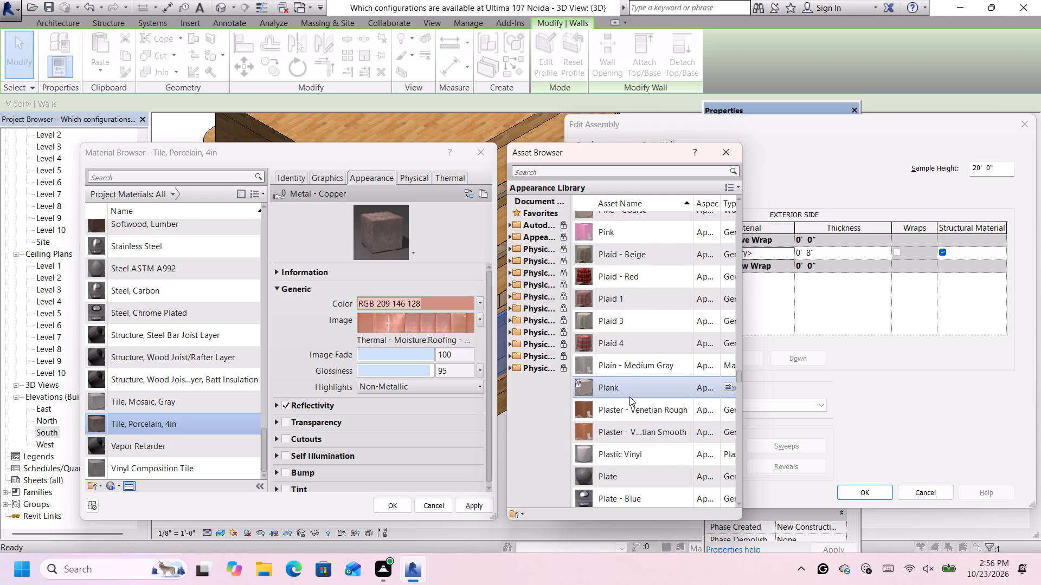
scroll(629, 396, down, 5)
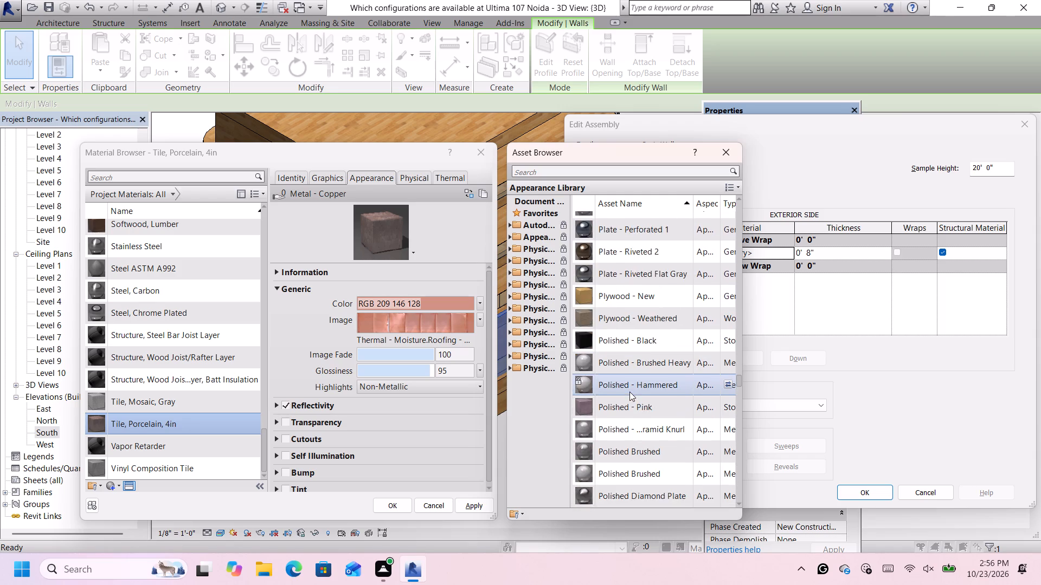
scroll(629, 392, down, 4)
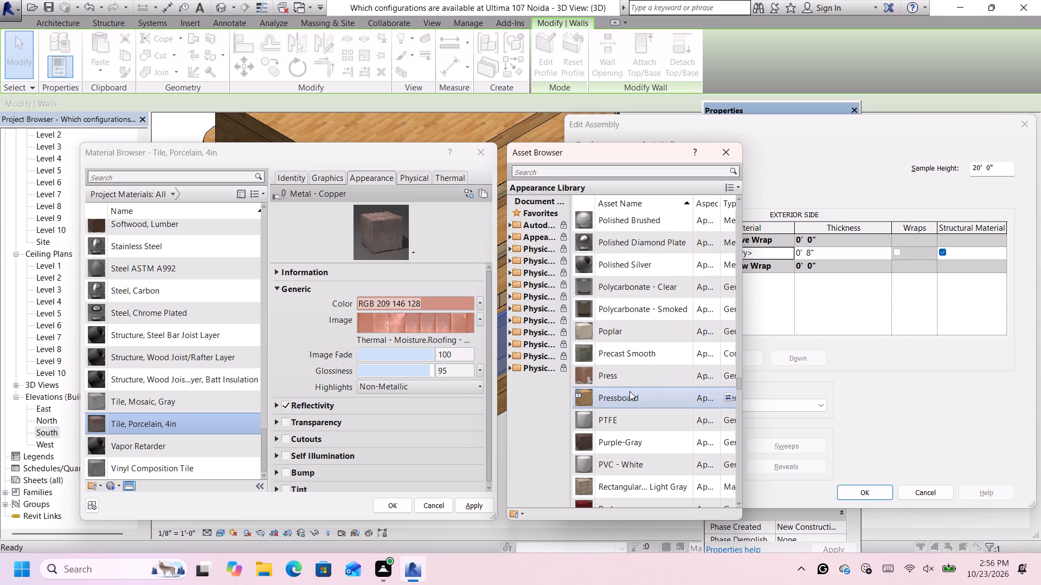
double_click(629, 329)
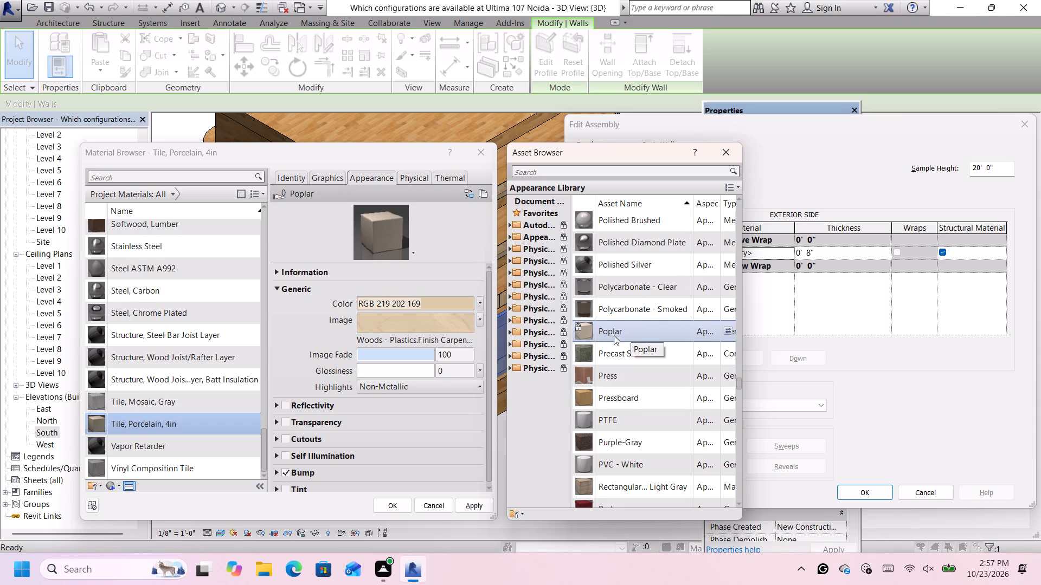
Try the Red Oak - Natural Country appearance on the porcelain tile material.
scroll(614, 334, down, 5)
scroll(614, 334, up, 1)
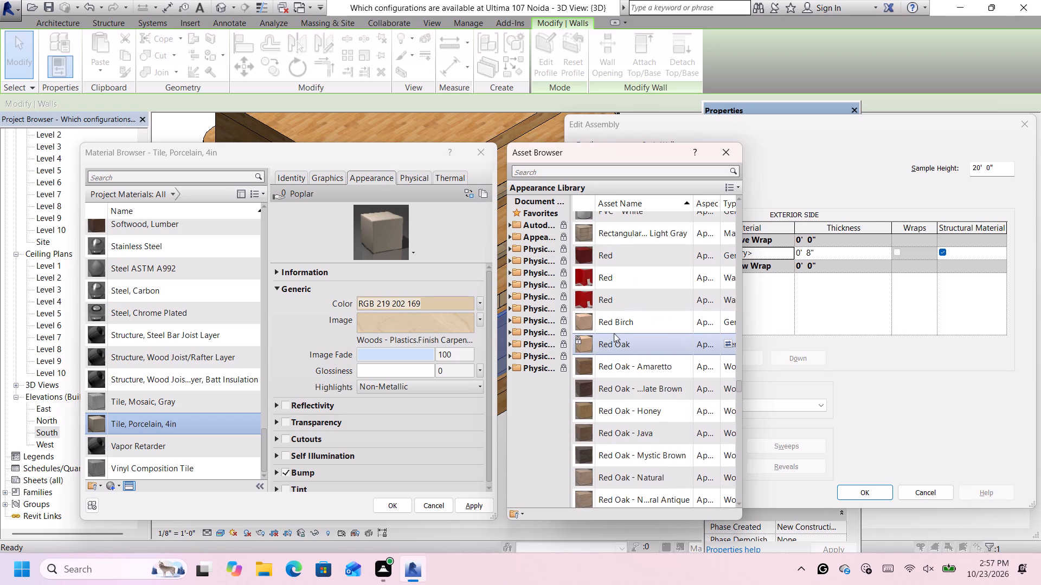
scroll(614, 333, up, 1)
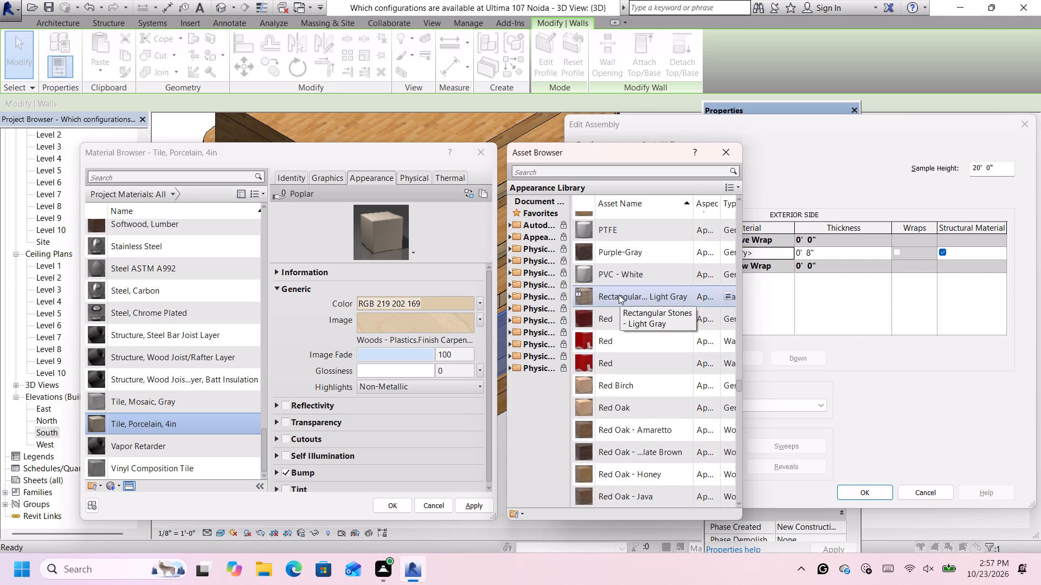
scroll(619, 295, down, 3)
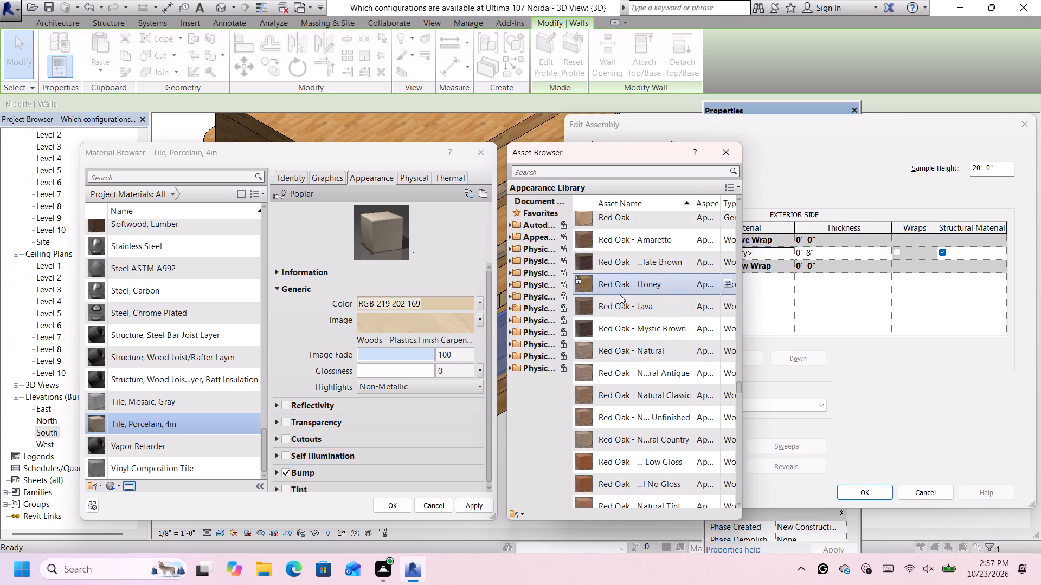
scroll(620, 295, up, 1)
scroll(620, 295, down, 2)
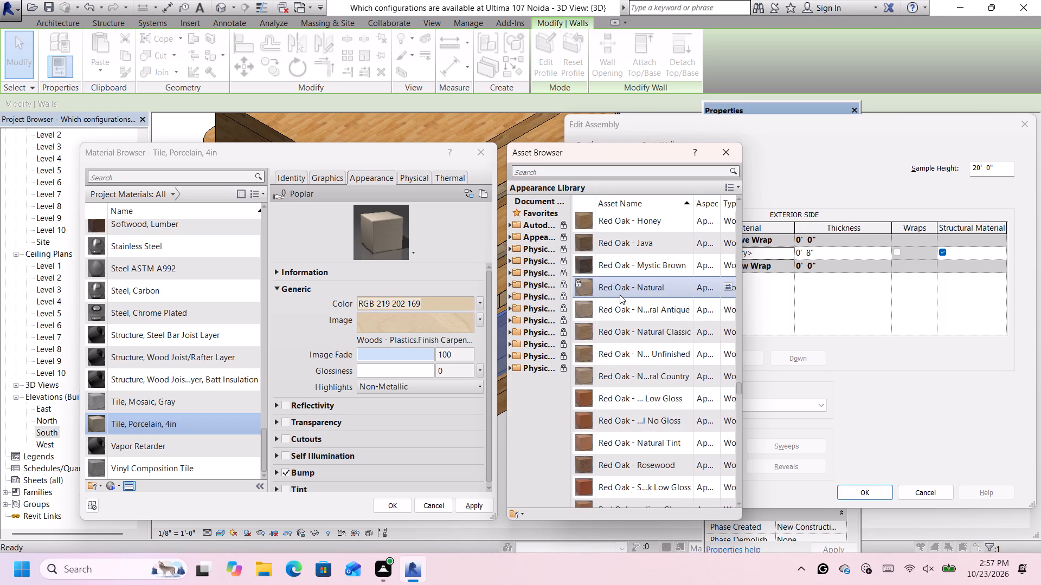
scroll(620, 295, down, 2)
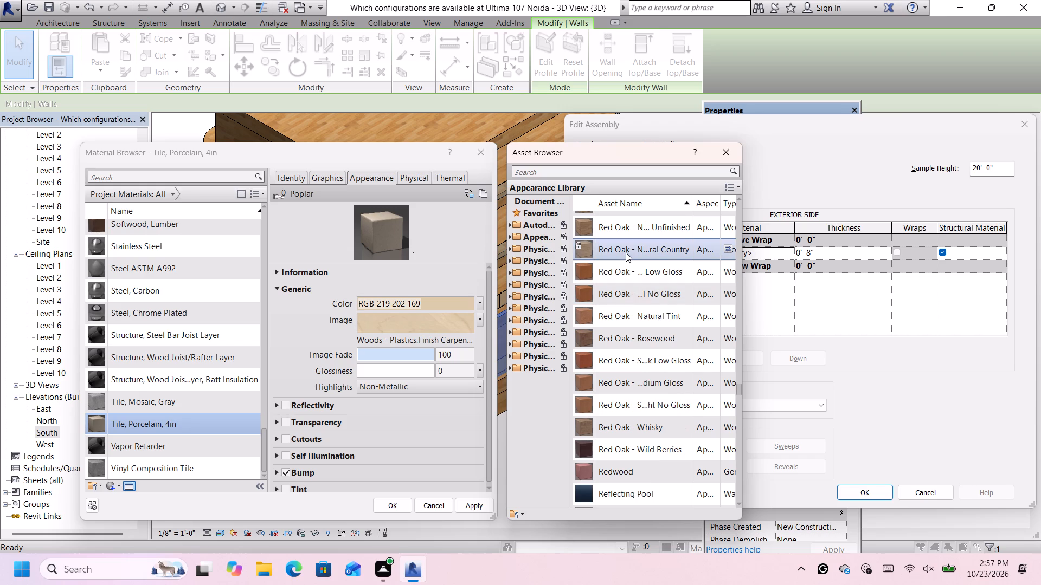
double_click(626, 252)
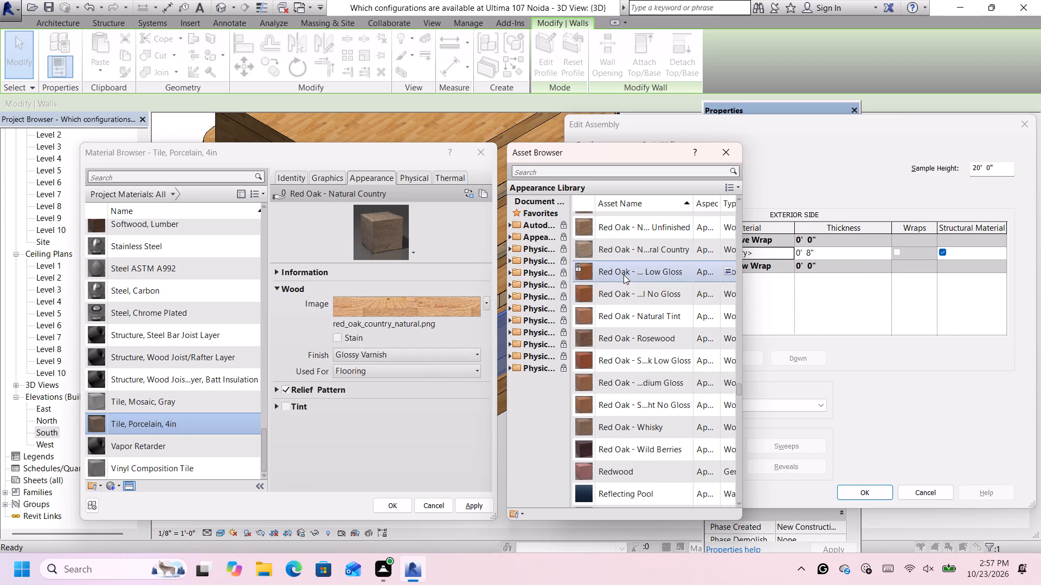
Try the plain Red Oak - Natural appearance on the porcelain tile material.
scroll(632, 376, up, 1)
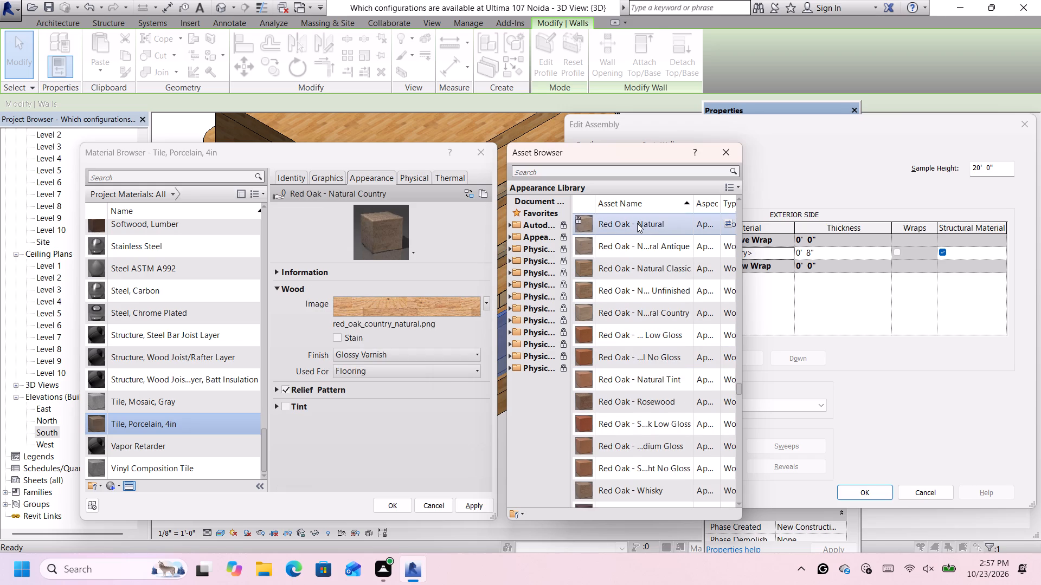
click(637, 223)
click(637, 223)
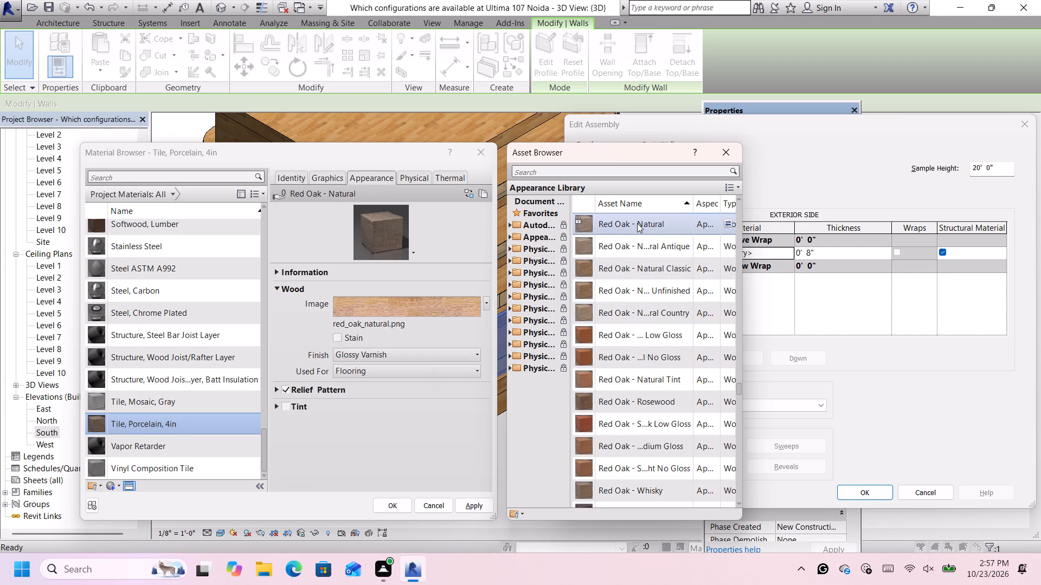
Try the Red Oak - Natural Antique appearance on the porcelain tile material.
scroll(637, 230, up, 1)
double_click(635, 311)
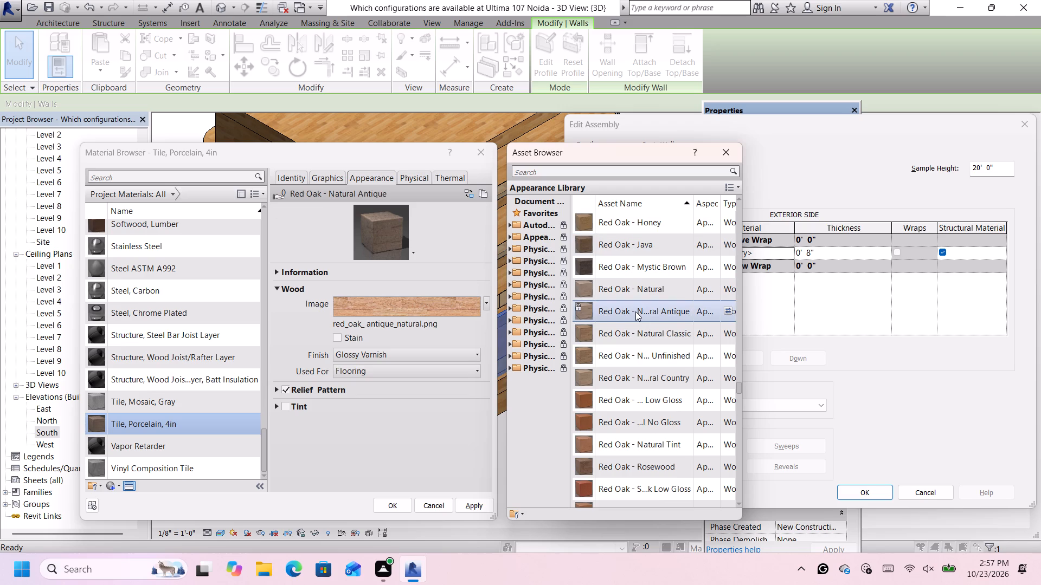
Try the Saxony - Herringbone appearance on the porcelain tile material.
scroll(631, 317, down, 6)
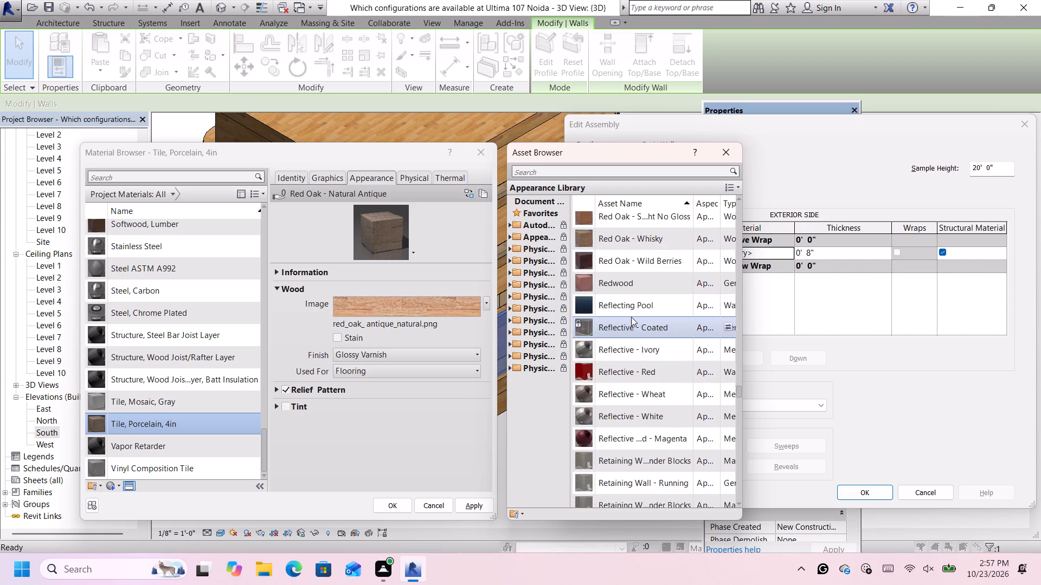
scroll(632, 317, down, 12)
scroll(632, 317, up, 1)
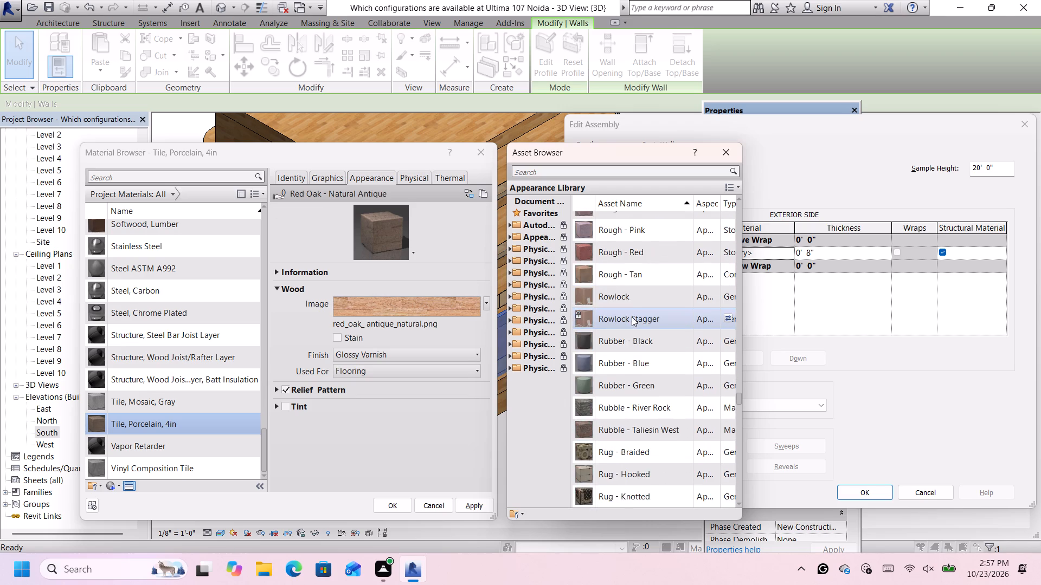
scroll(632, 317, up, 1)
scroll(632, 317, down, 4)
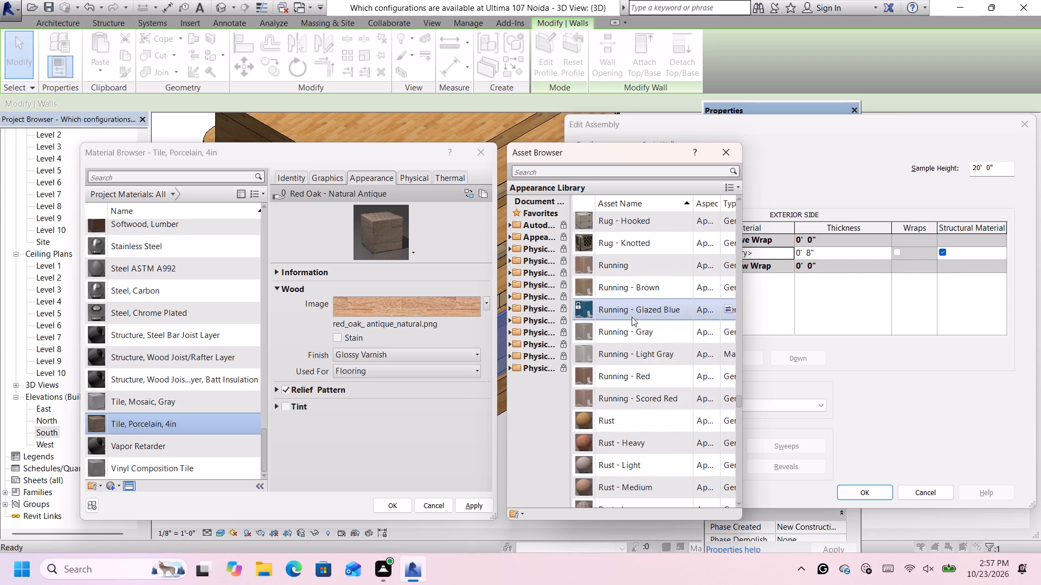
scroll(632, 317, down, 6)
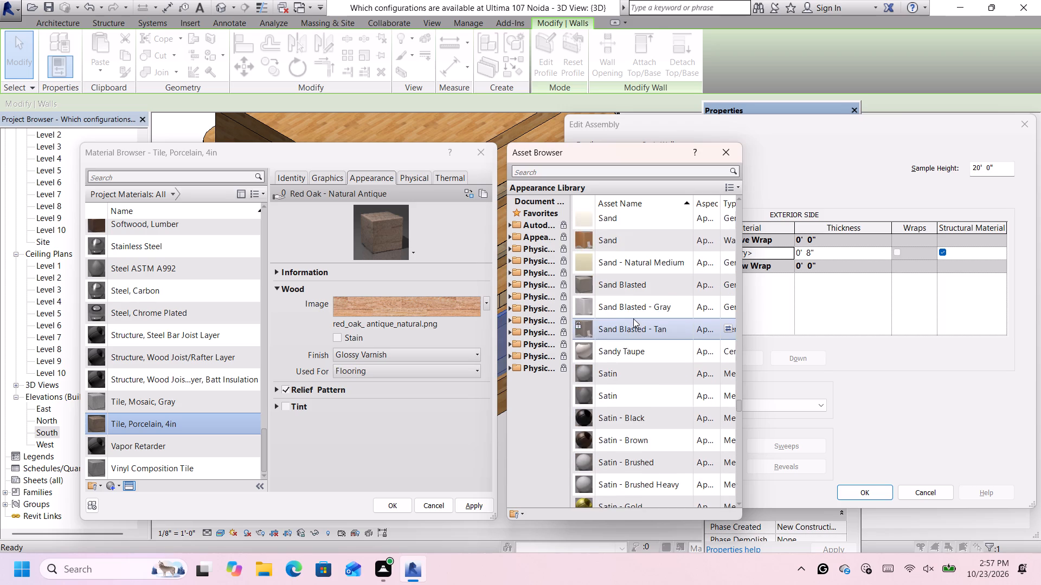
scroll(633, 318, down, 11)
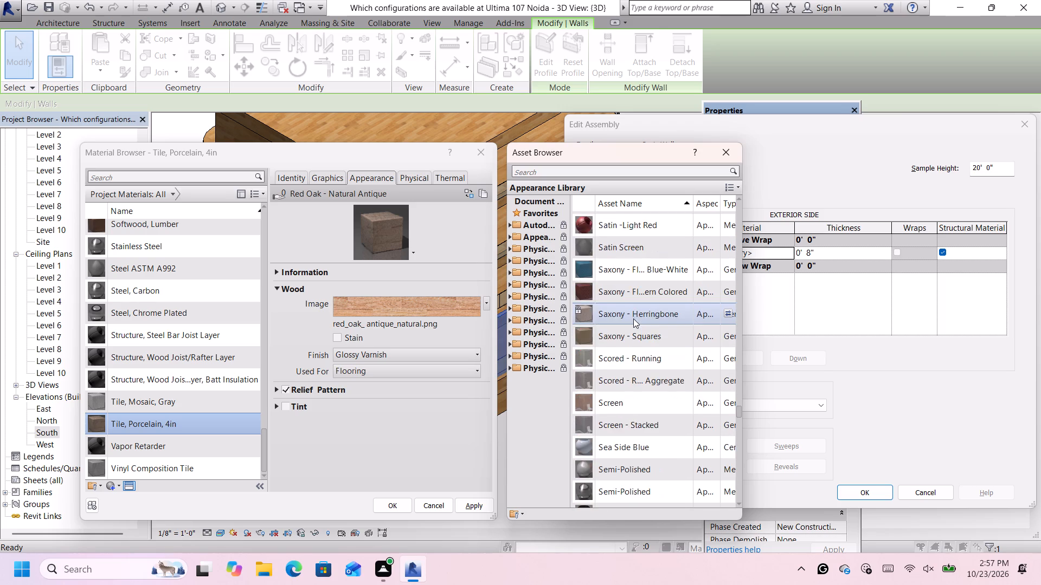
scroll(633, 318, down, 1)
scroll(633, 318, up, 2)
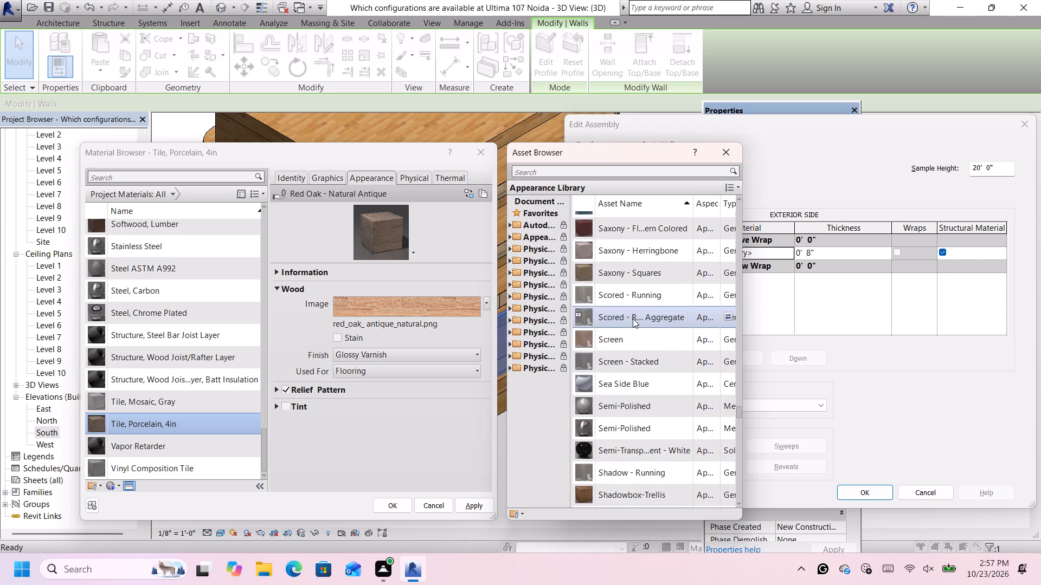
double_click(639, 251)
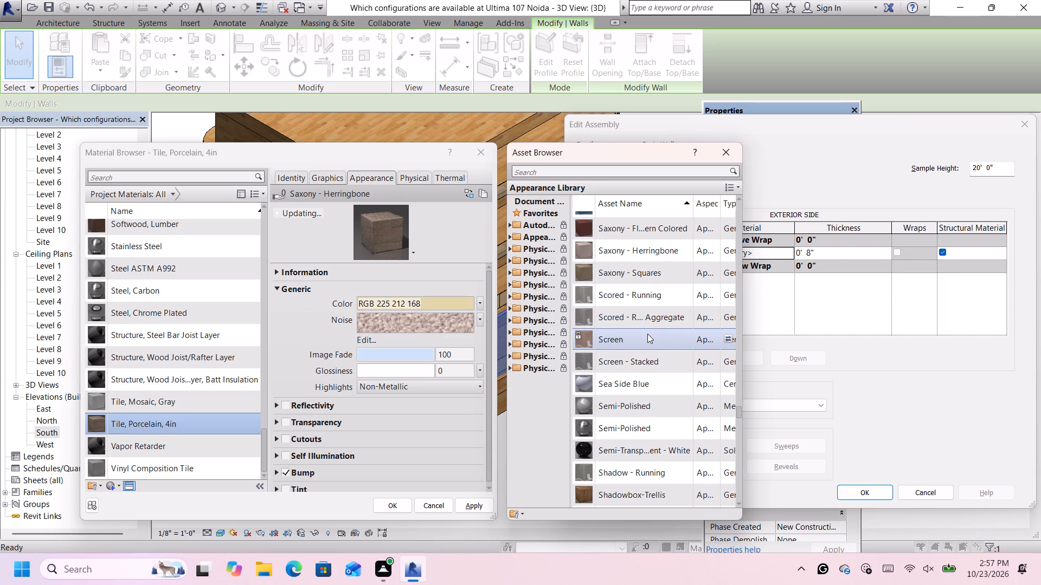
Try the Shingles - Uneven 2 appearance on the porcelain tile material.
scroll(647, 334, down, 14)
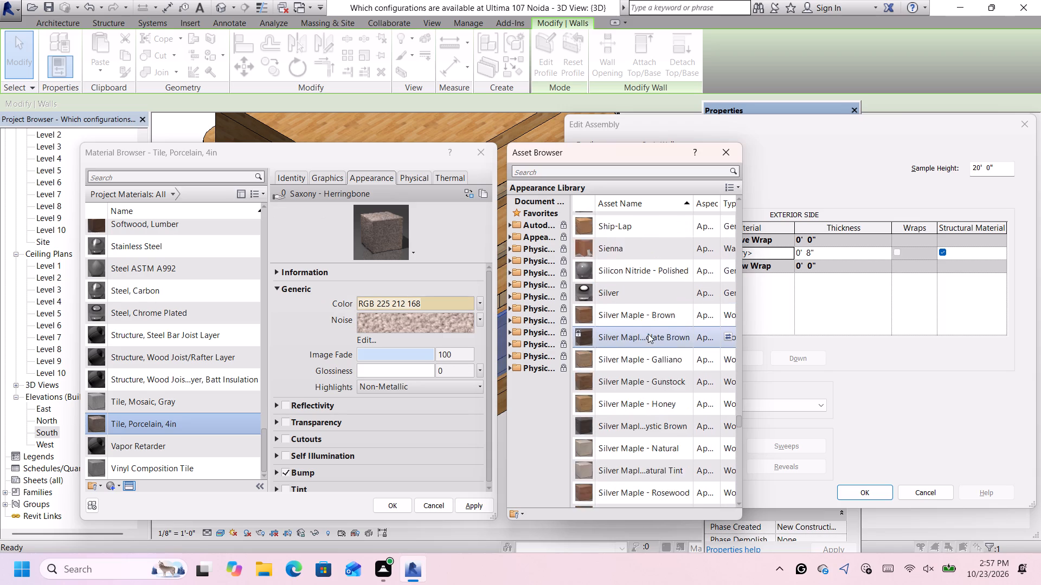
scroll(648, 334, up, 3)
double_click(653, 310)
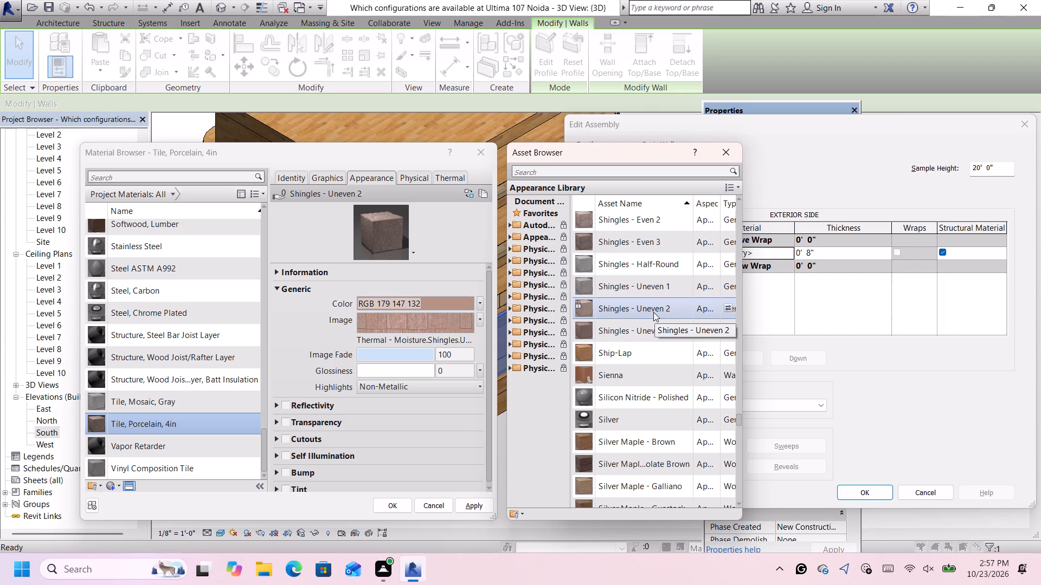
Replace the Tile, Porcelain, 4in material's appearance with the Silver Maple - Natural wood asset.
scroll(653, 312, down, 8)
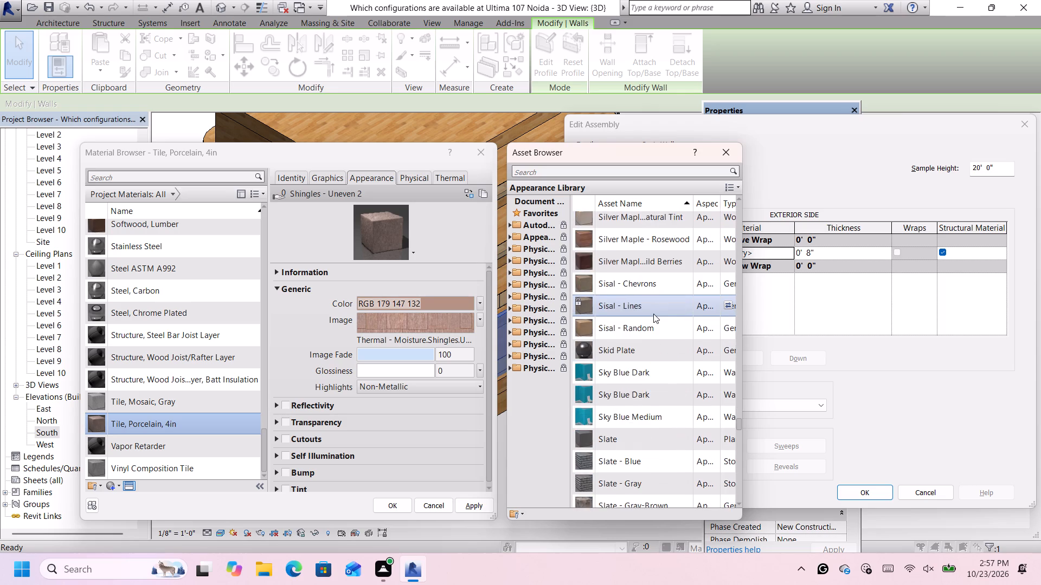
scroll(630, 335, down, 1)
scroll(630, 337, up, 3)
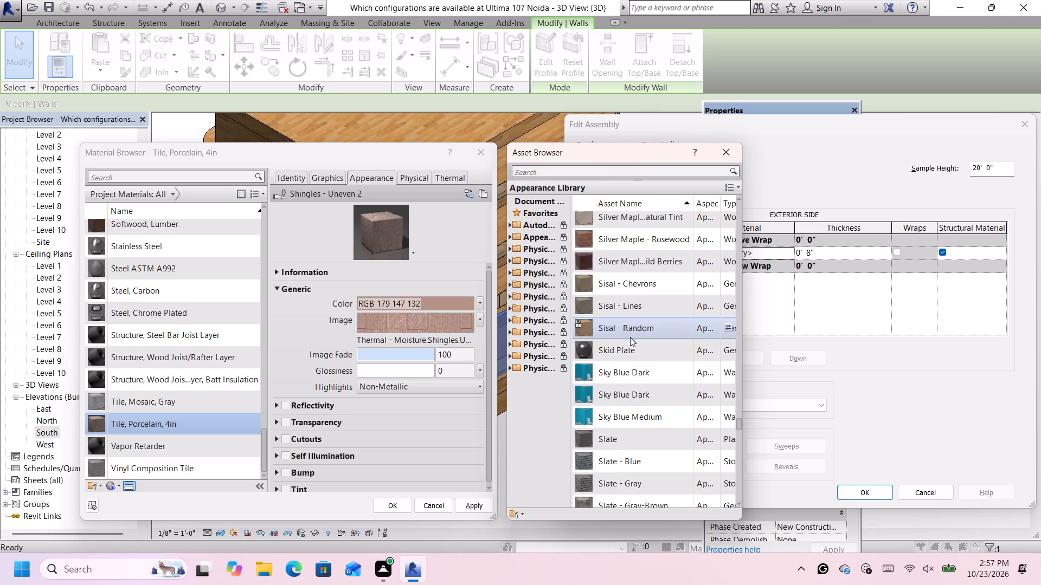
scroll(629, 288, down, 1)
scroll(629, 289, up, 2)
scroll(629, 289, down, 1)
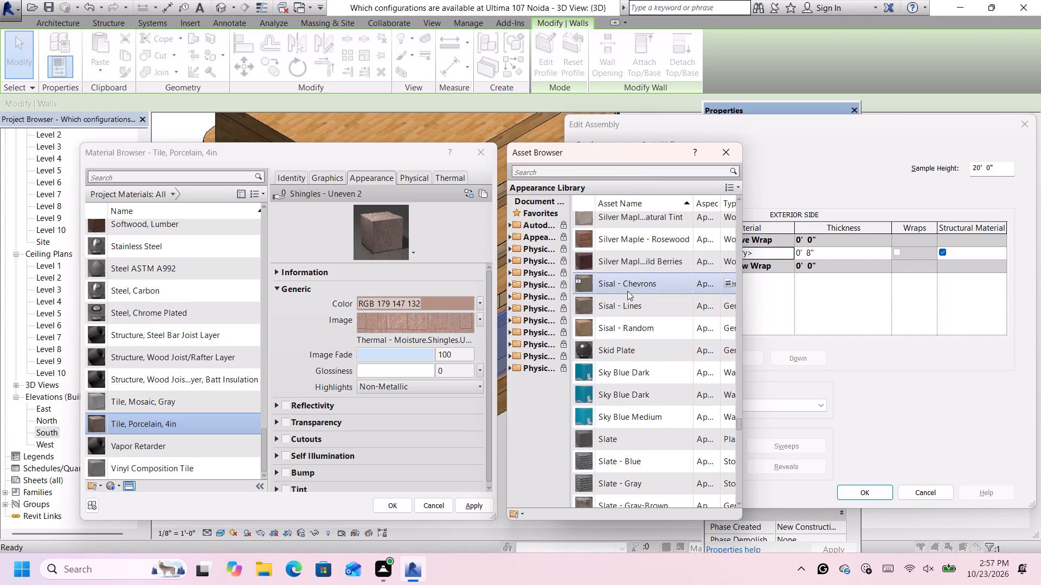
scroll(627, 285, up, 1)
double_click(635, 260)
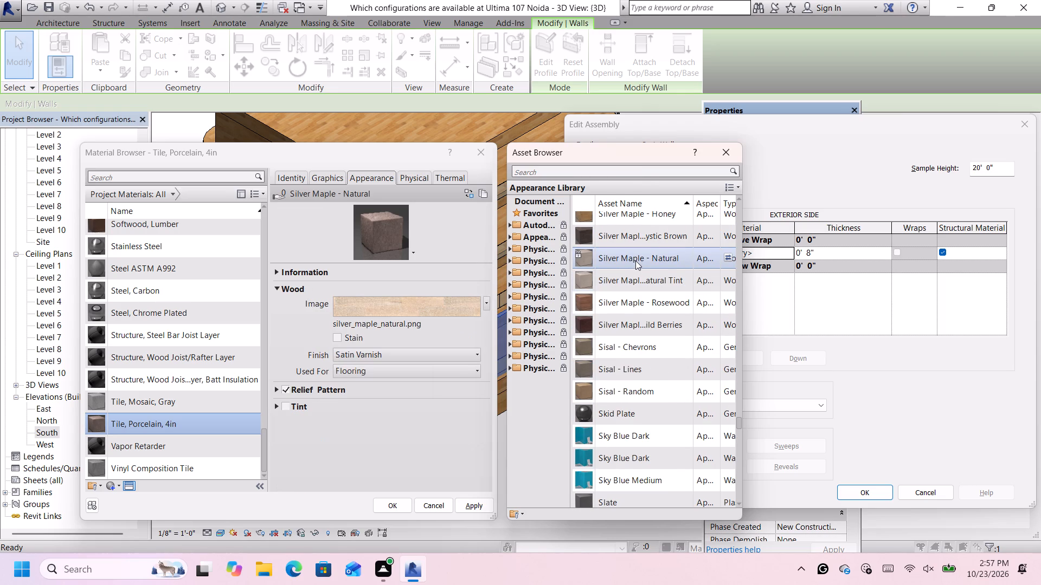
Assign Tile, Porcelain, 4in to the structure layer of the Generic - 8" white wood wall type and apply the type changes.
click(399, 503)
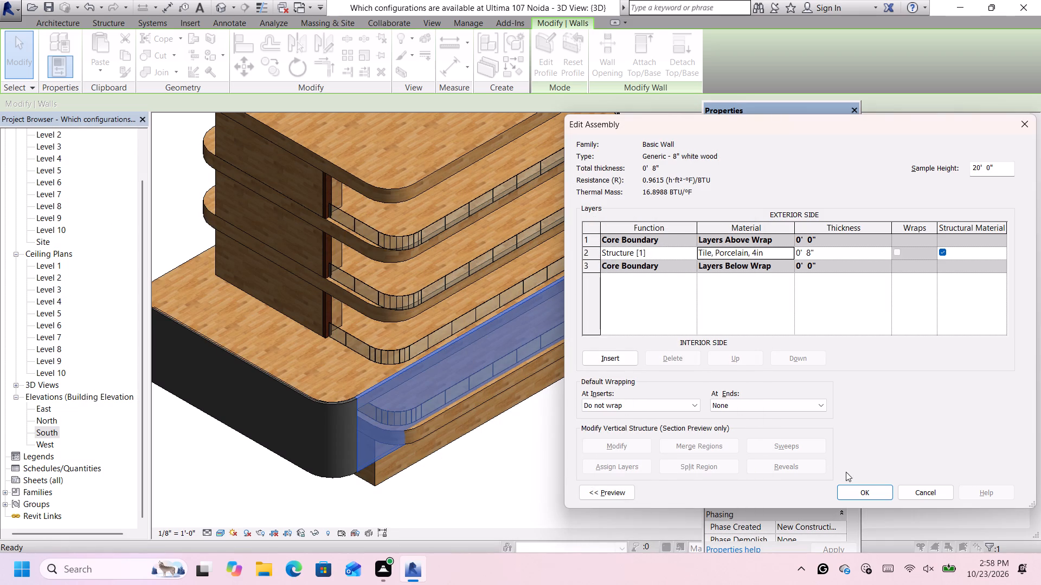
click(859, 487)
click(859, 488)
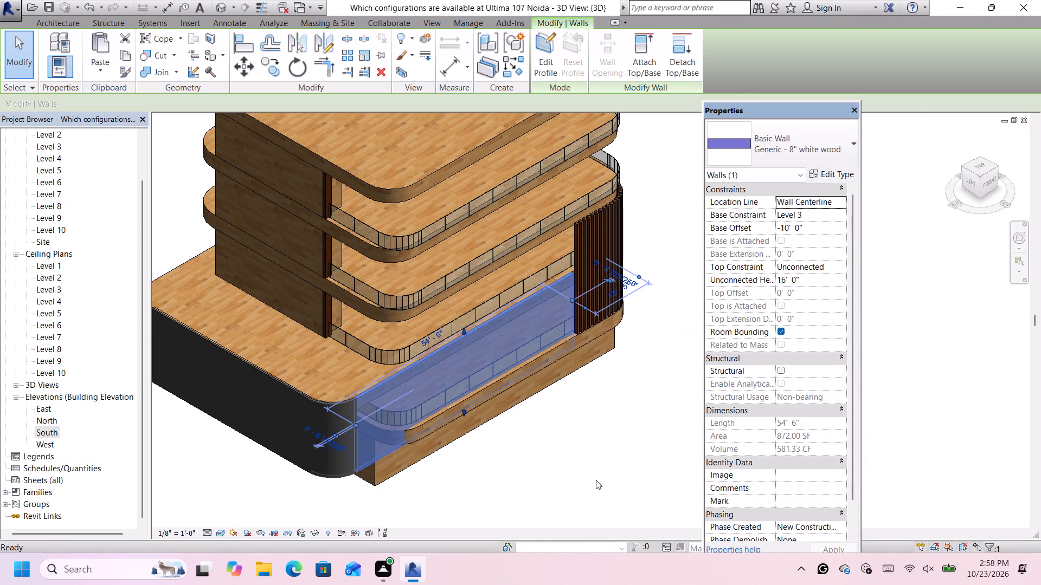
Change the curved corner wall below the projecting Level 3 floor to the Generic - 8" white wood type.
click(576, 478)
click(336, 408)
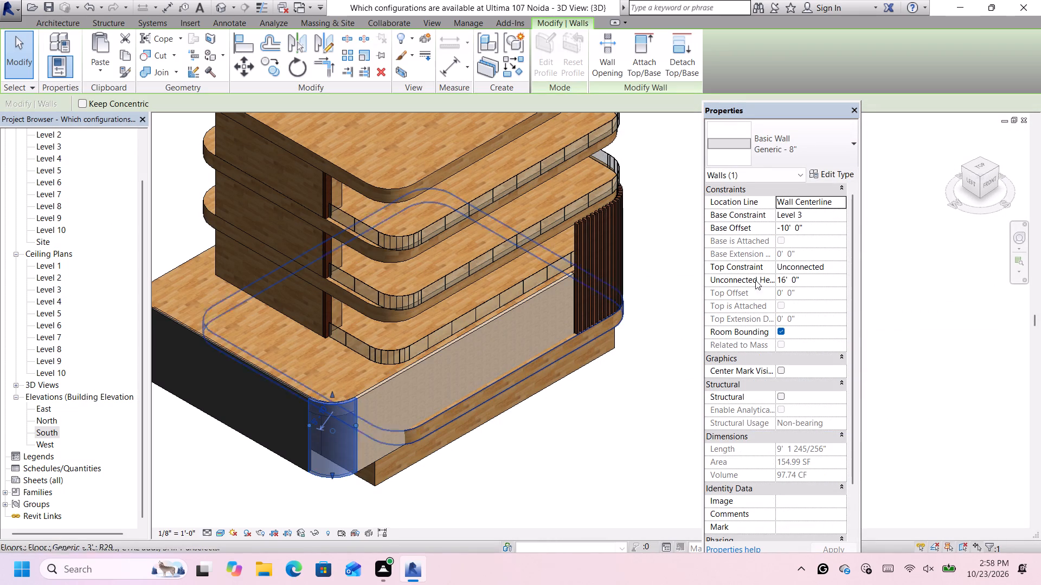
click(796, 141)
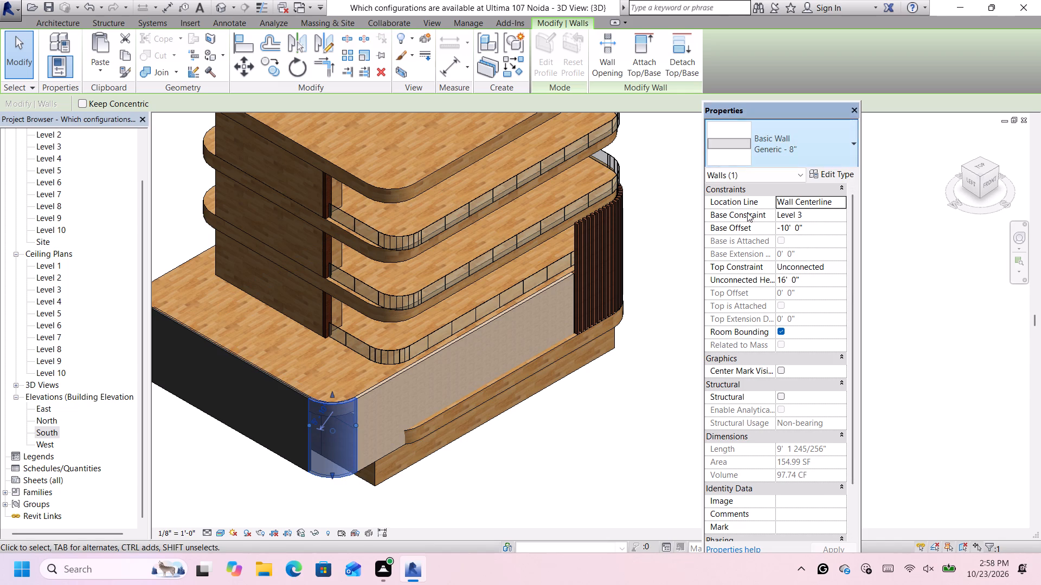
scroll(439, 456, up, 3)
scroll(413, 378, up, 6)
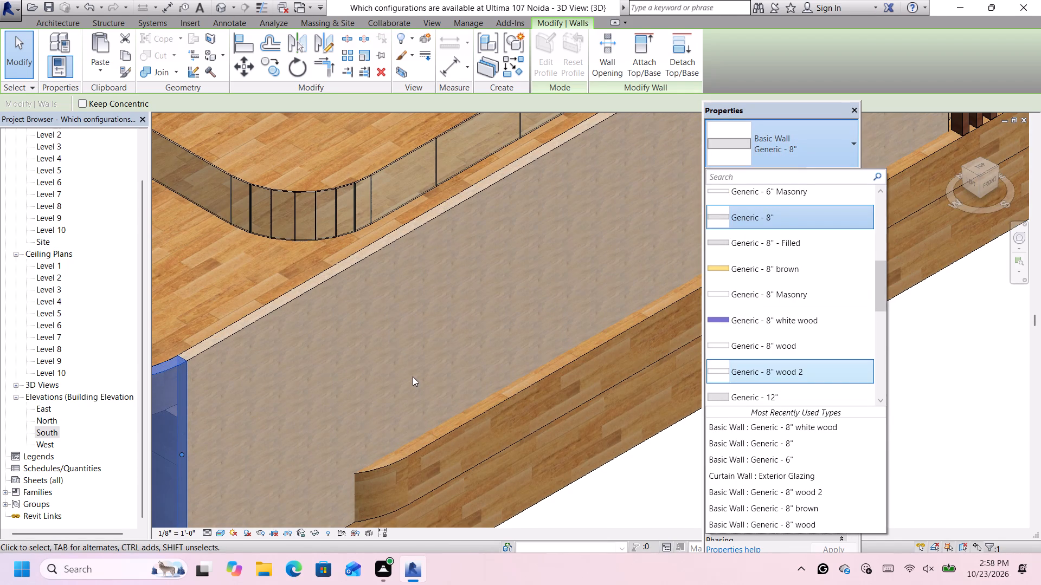
scroll(413, 376, down, 7)
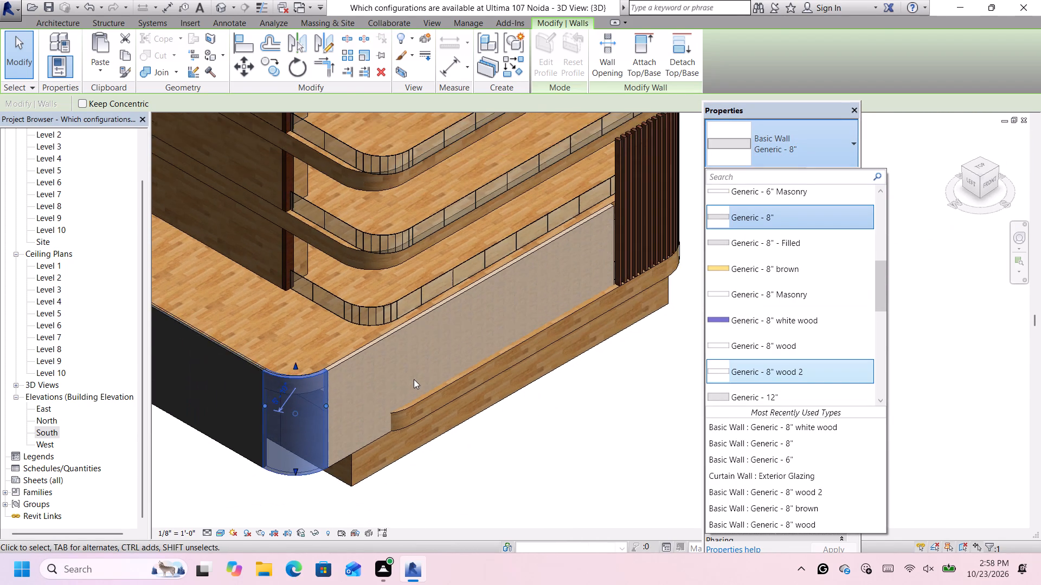
scroll(414, 379, down, 1)
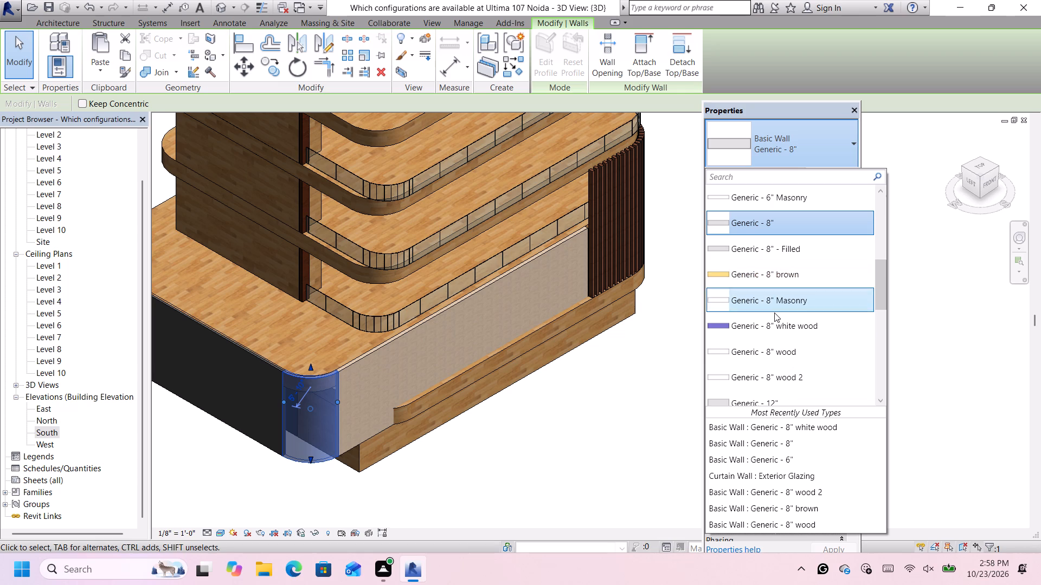
click(774, 324)
click(521, 442)
Change the straight dark wall on the projecting floor's short side to the Generic - 8" white wood type.
scroll(261, 419, down, 5)
scroll(373, 370, up, 3)
scroll(375, 369, down, 5)
scroll(300, 427, up, 6)
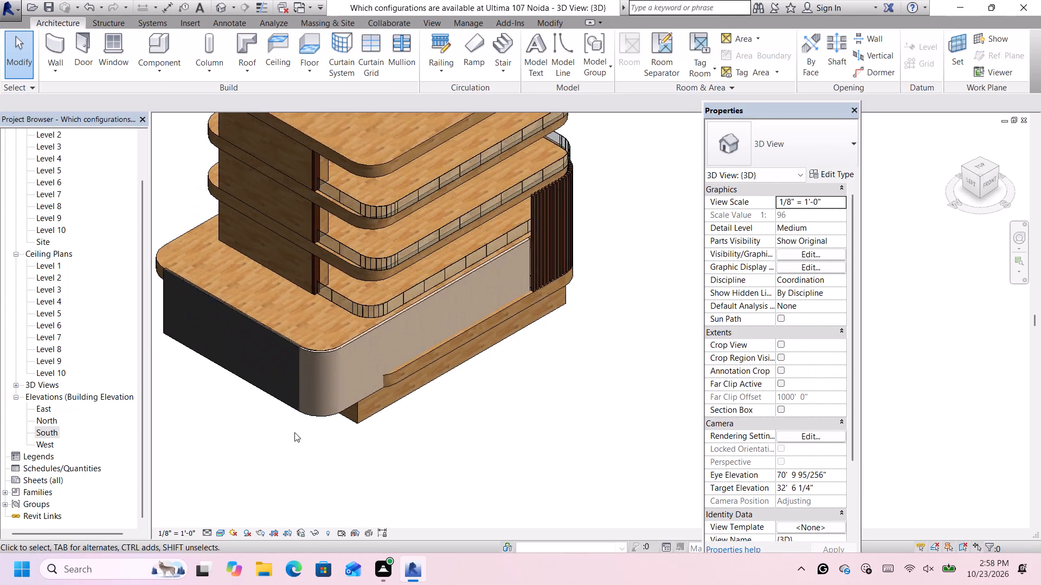
click(288, 329)
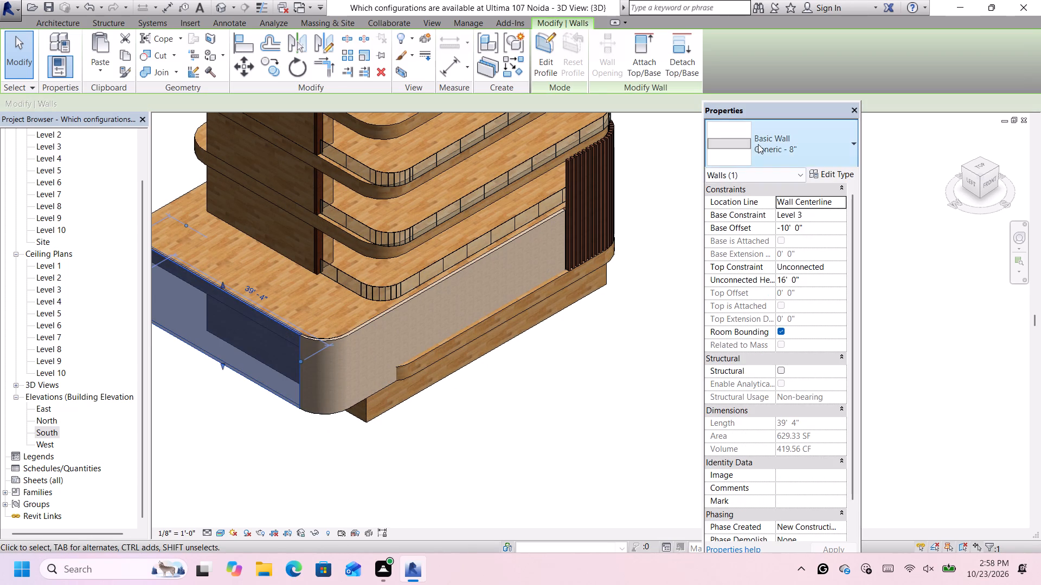
click(758, 144)
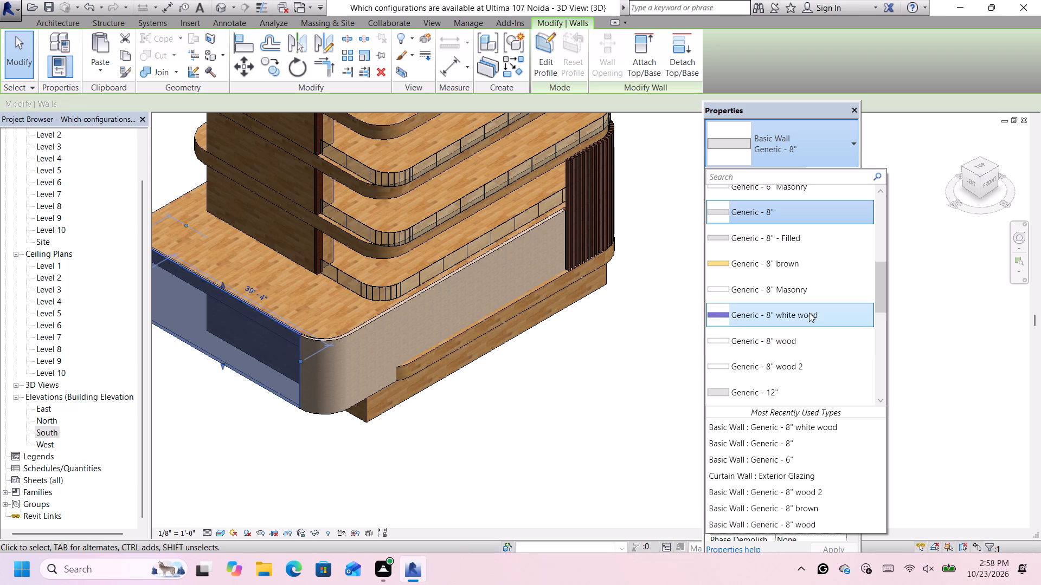
click(809, 313)
Nudge the short-side wall in coarse increments toward the projecting floor's edge and the curved corner wall.
scroll(370, 405, down, 4)
scroll(218, 442, up, 2)
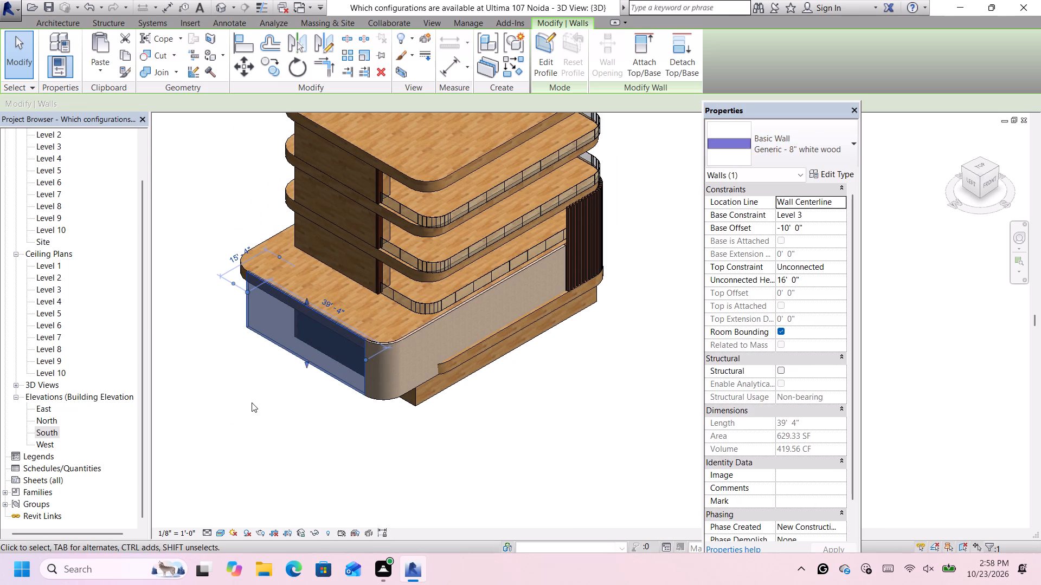
key(Down)
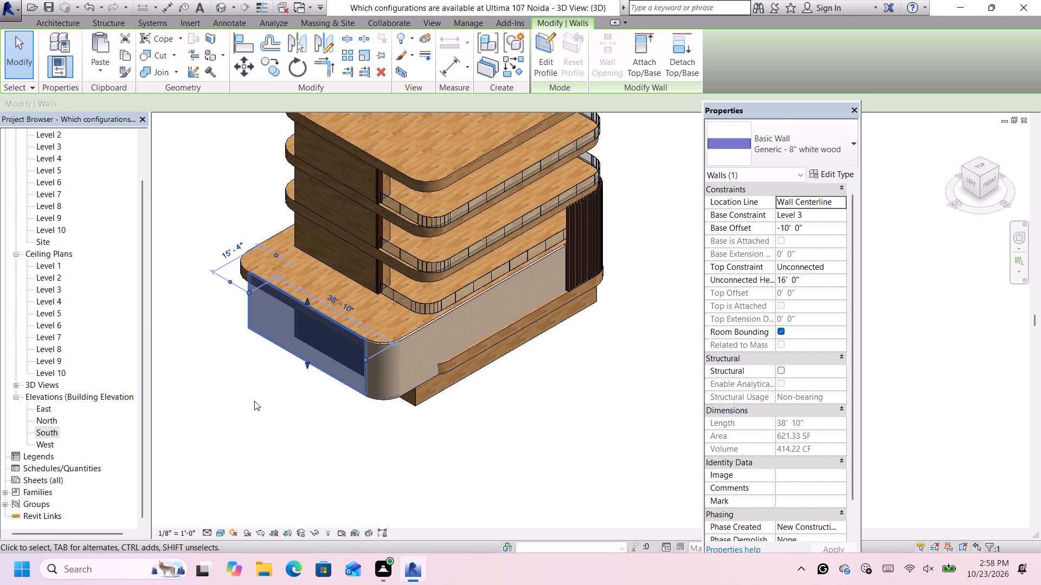
key(Left)
key(Up)
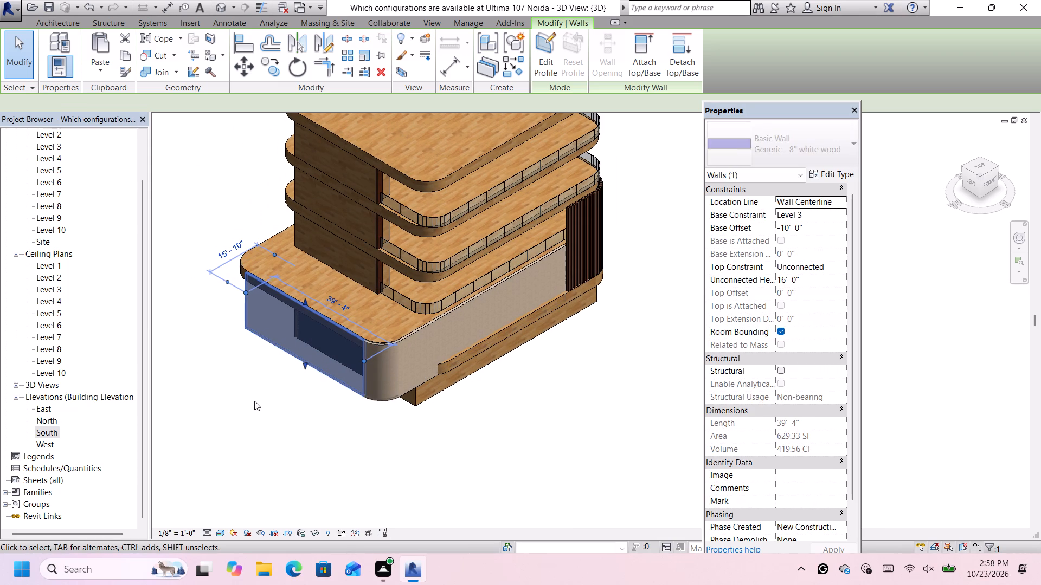
key(Up)
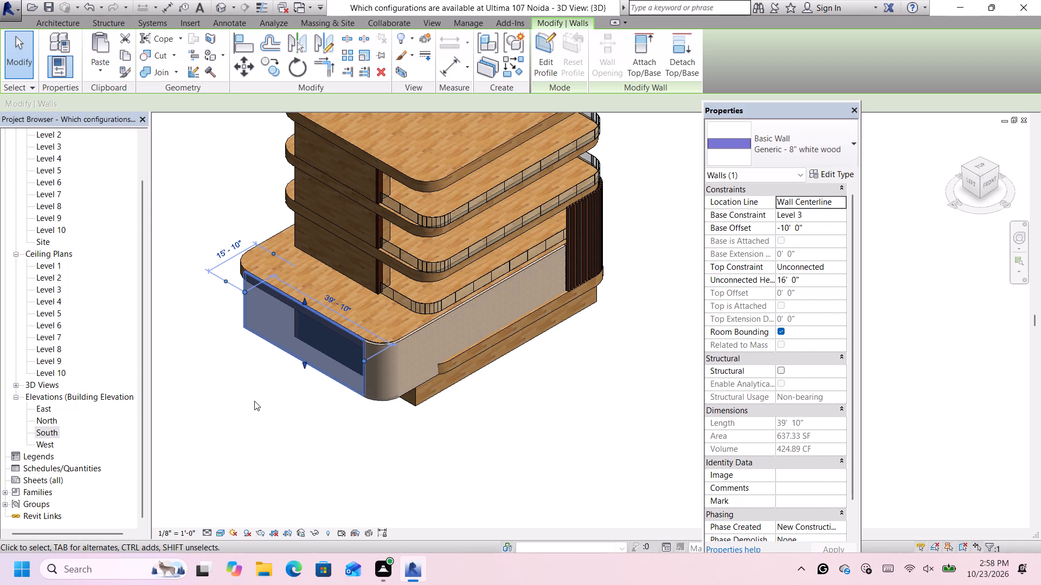
key(Right)
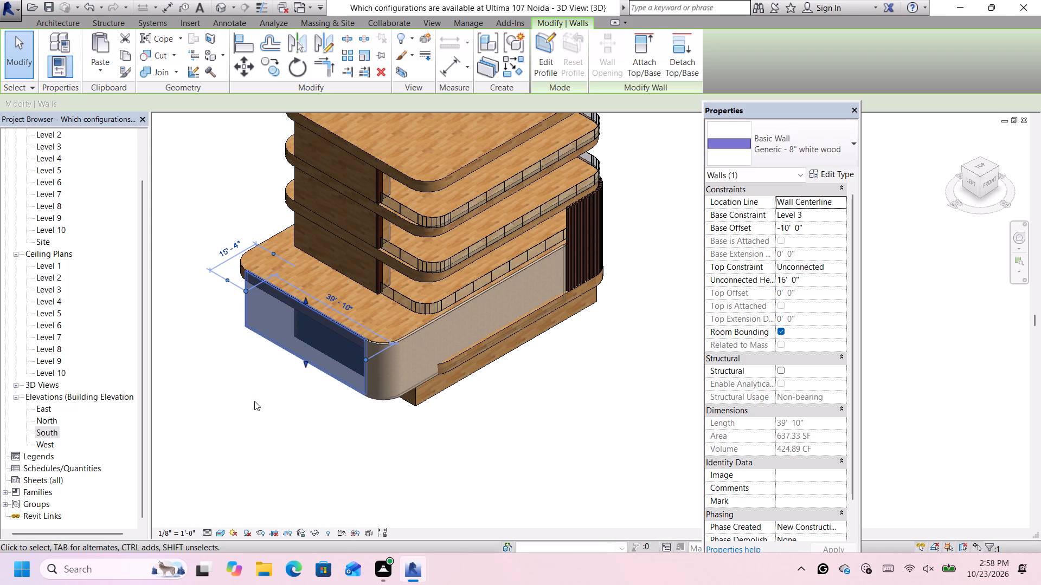
Fine-nudge the short-side wall until it sits flush against the floor edge and meets the curved corner wall.
scroll(304, 363, up, 9)
scroll(459, 326, up, 1)
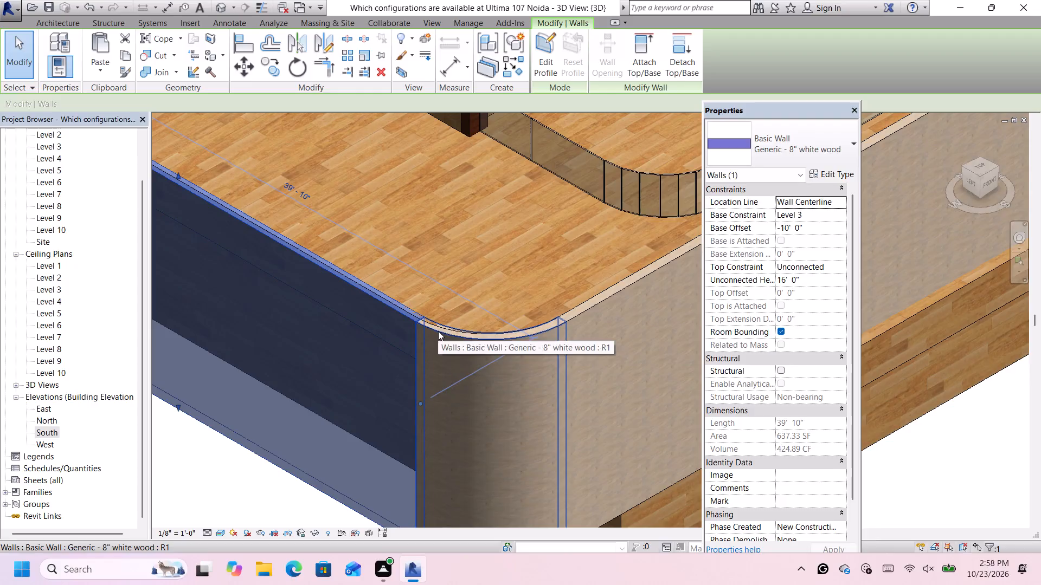
key(Down)
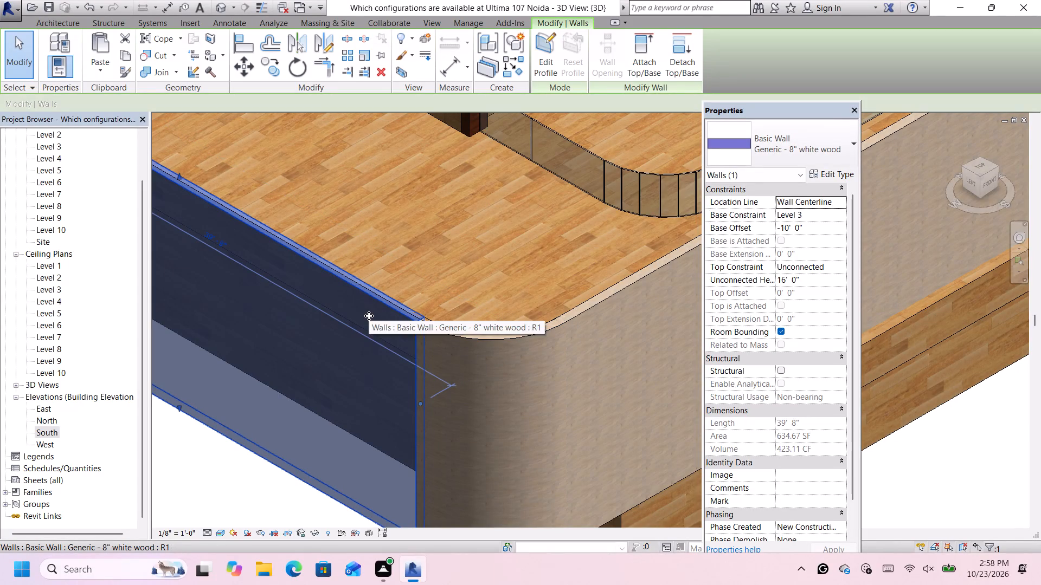
scroll(449, 327, up, 4)
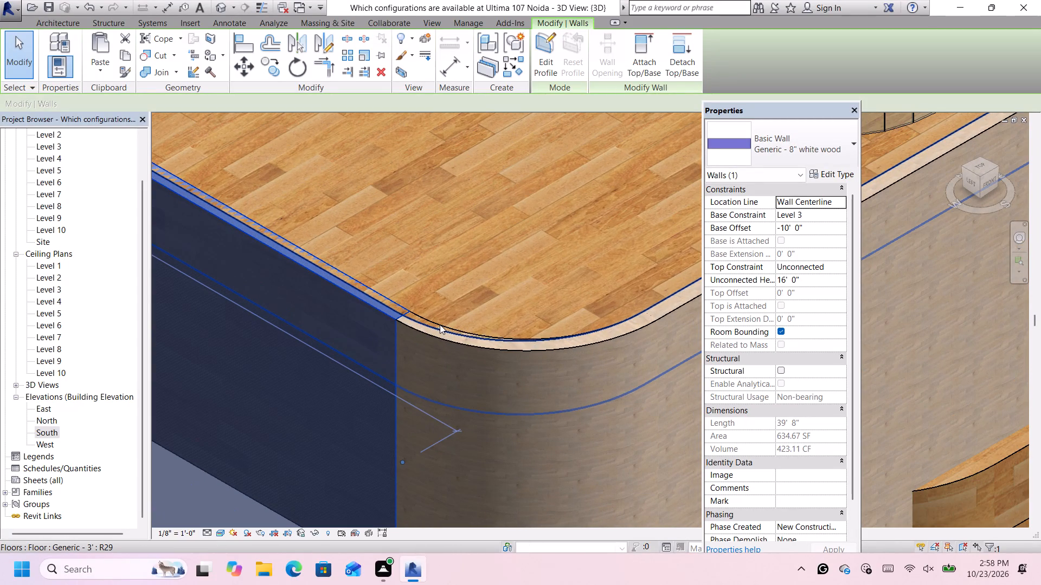
key(Left)
key(Left)
key(Left)
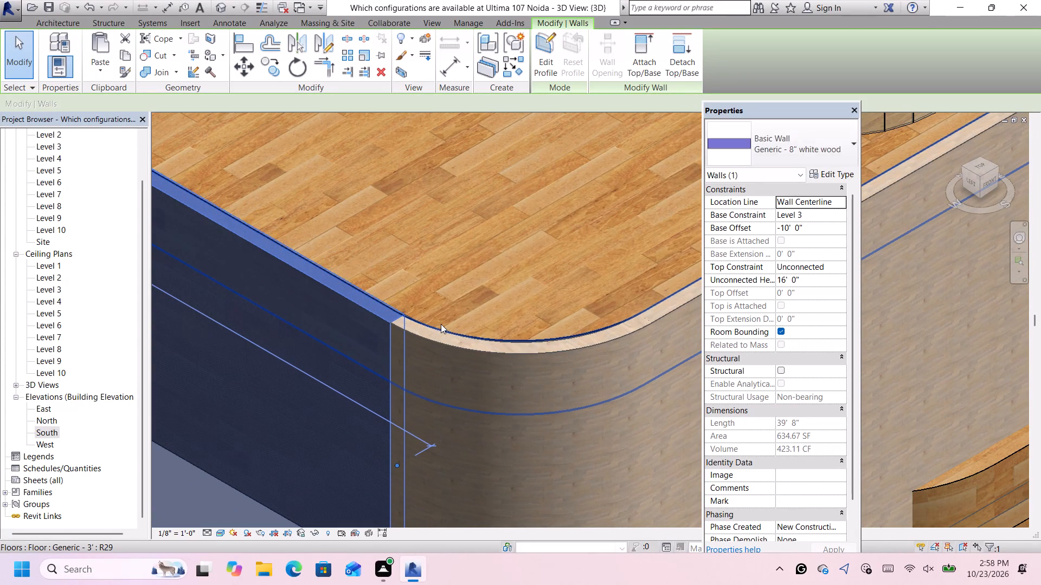
key(Left)
key(Up)
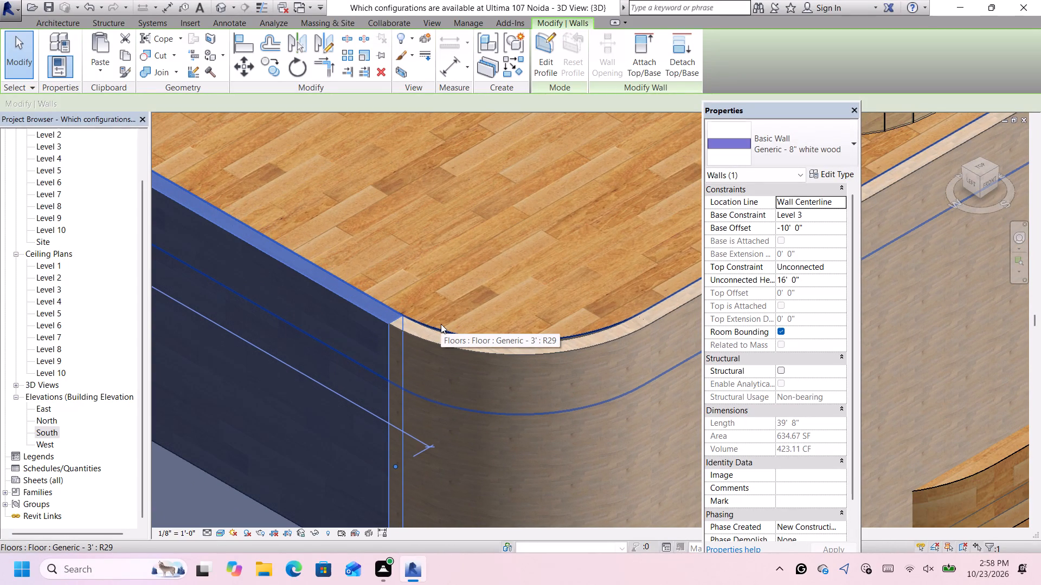
key(Up)
key(Up)
key(Up)
scroll(484, 321, down, 4)
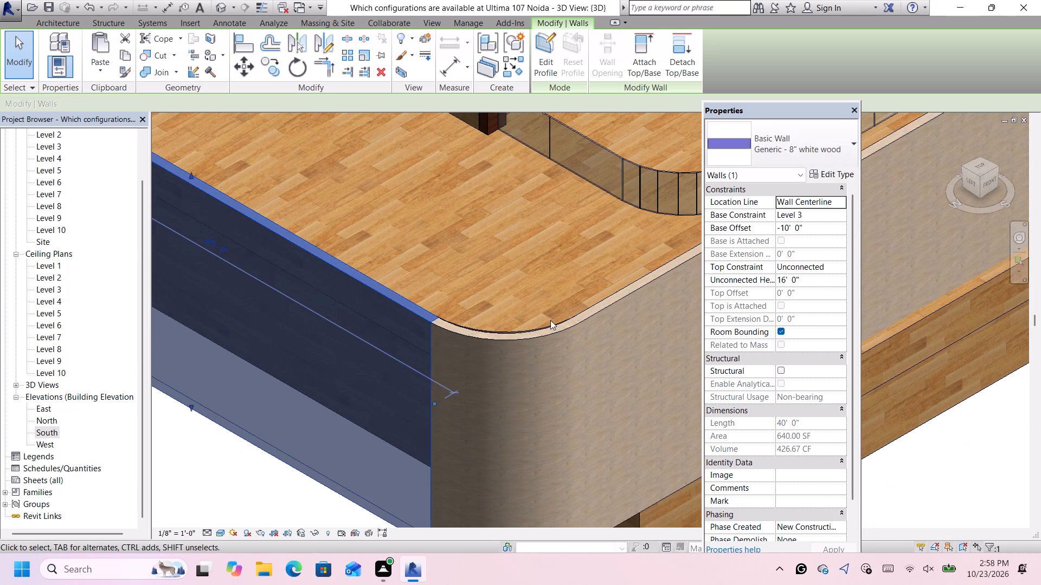
Nudge the curved corner wall to line up with the two adjoining straight walls.
click(594, 313)
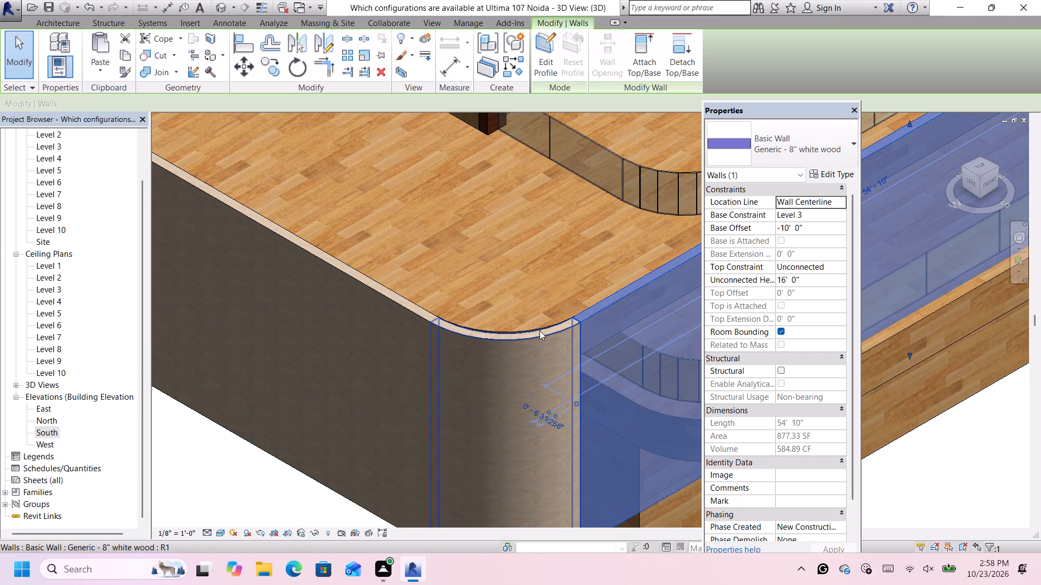
click(539, 330)
key(Up)
key(Up)
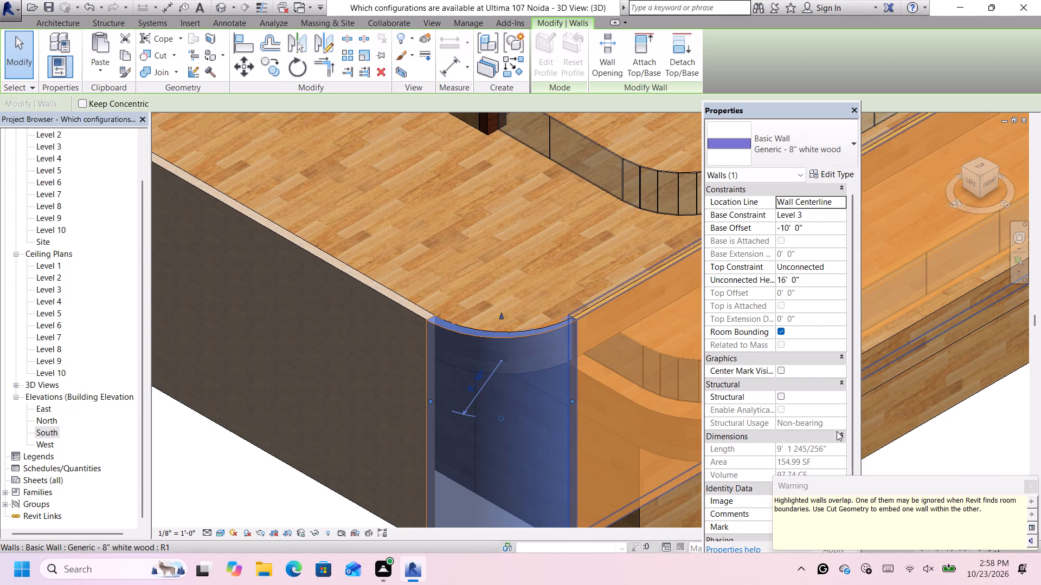
click(1032, 485)
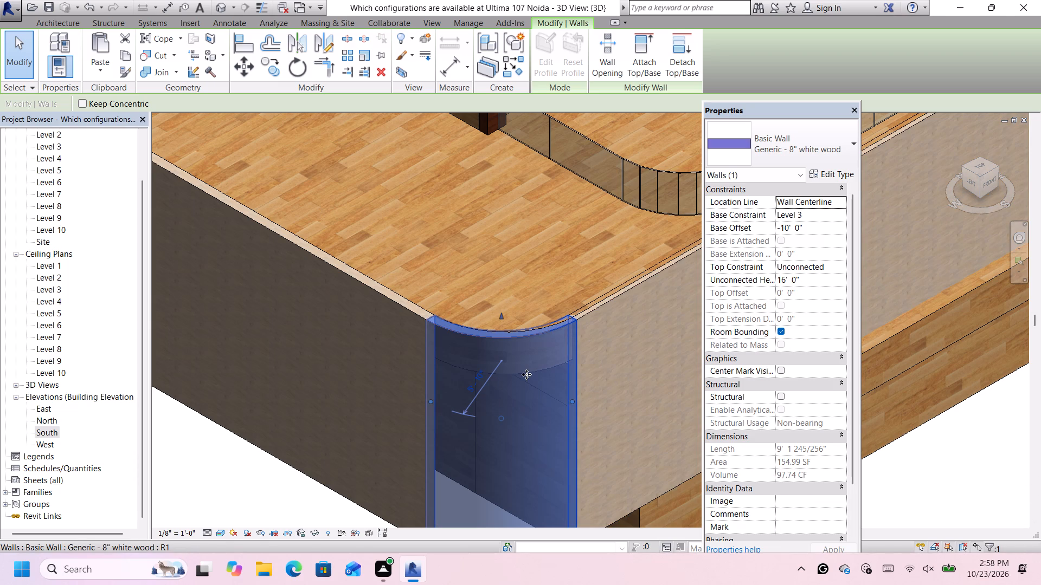
key(Down)
scroll(550, 354, down, 3)
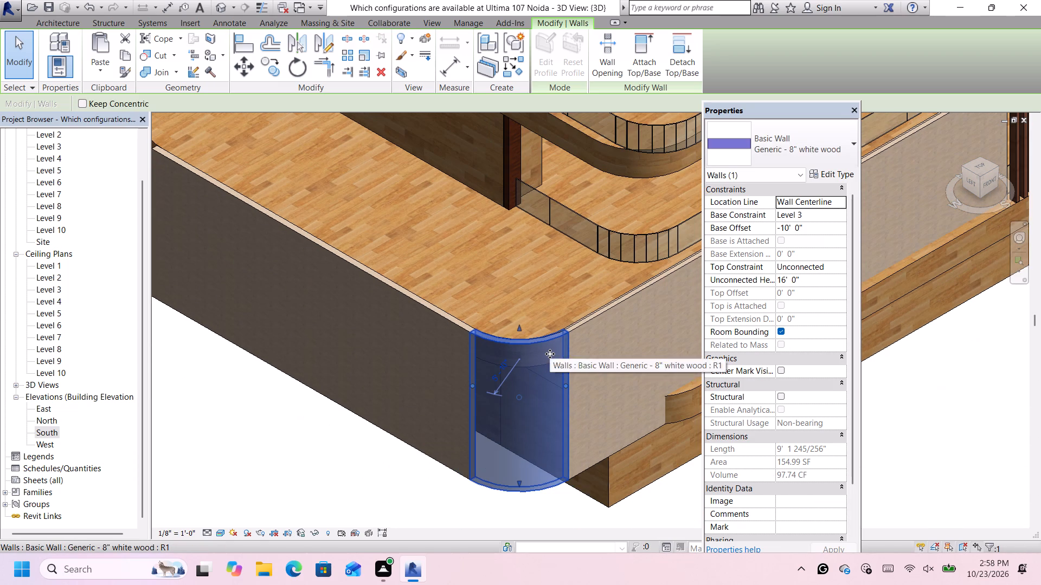
key(Down)
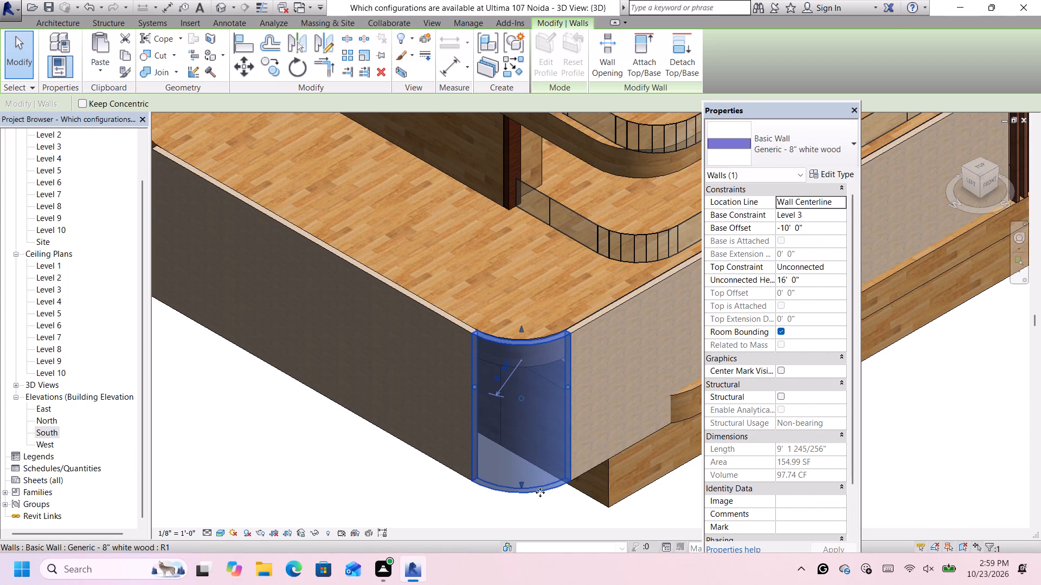
click(551, 514)
Make a final small nudge to the curved corner wall so its ends meet both straight walls.
scroll(561, 471, down, 1)
scroll(541, 381, up, 4)
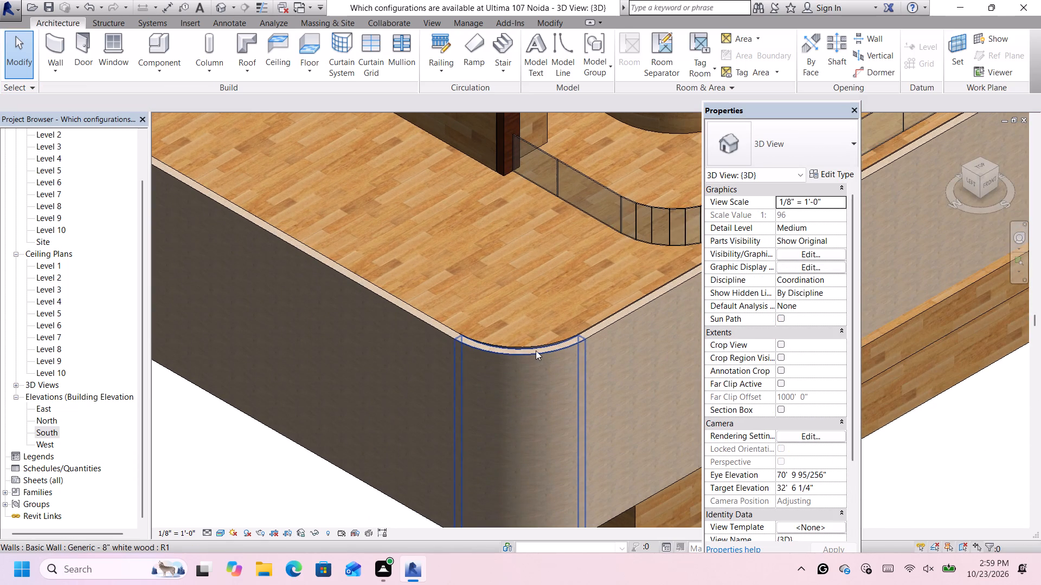
click(467, 341)
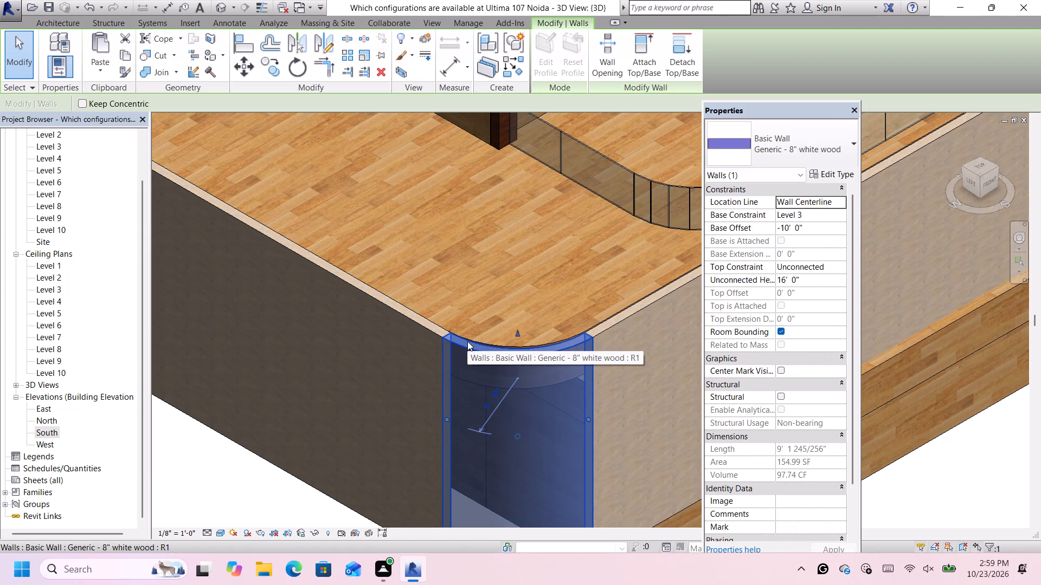
key(Up)
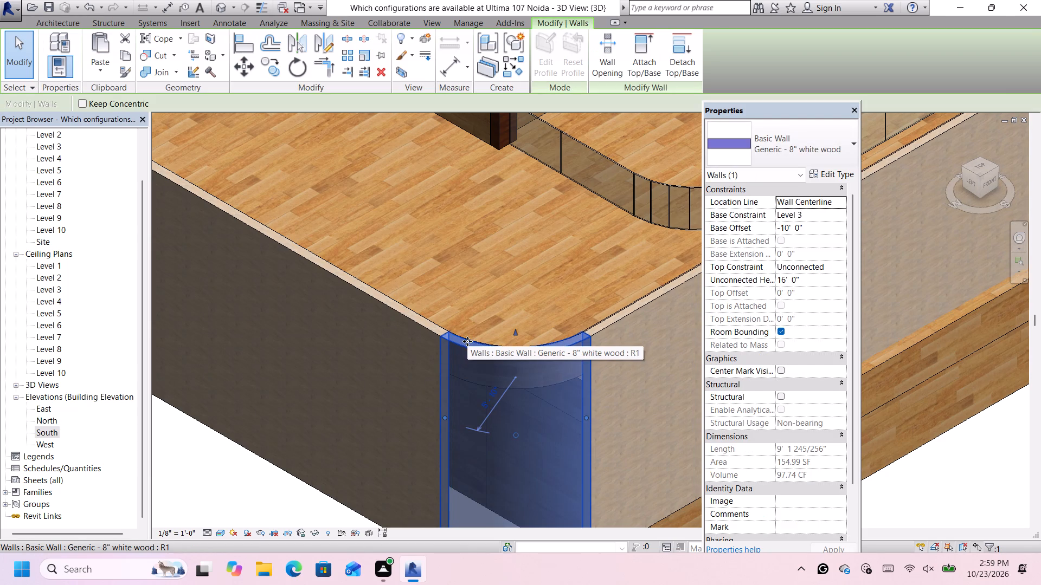
scroll(468, 336, down, 7)
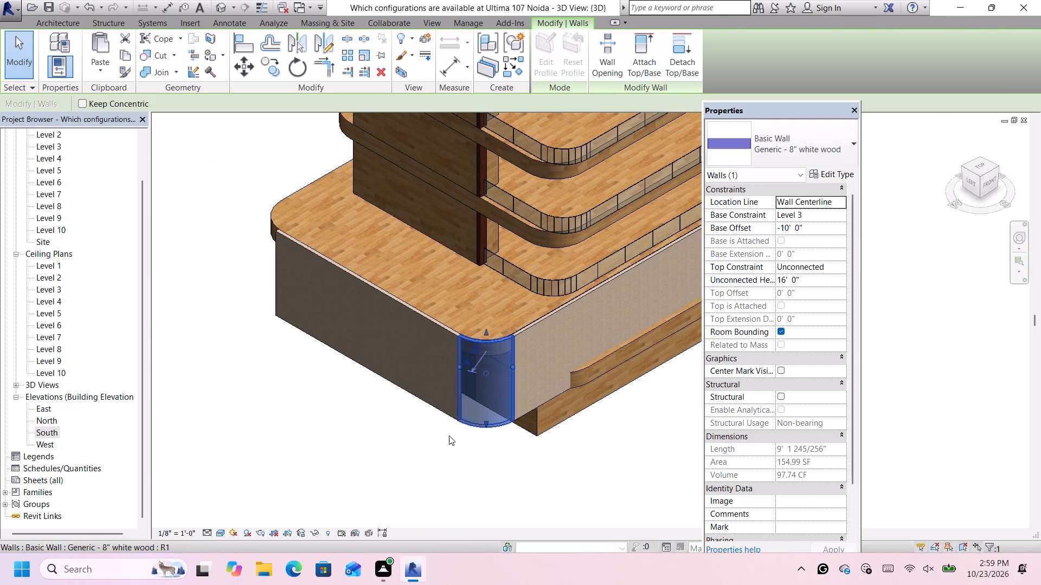
click(470, 470)
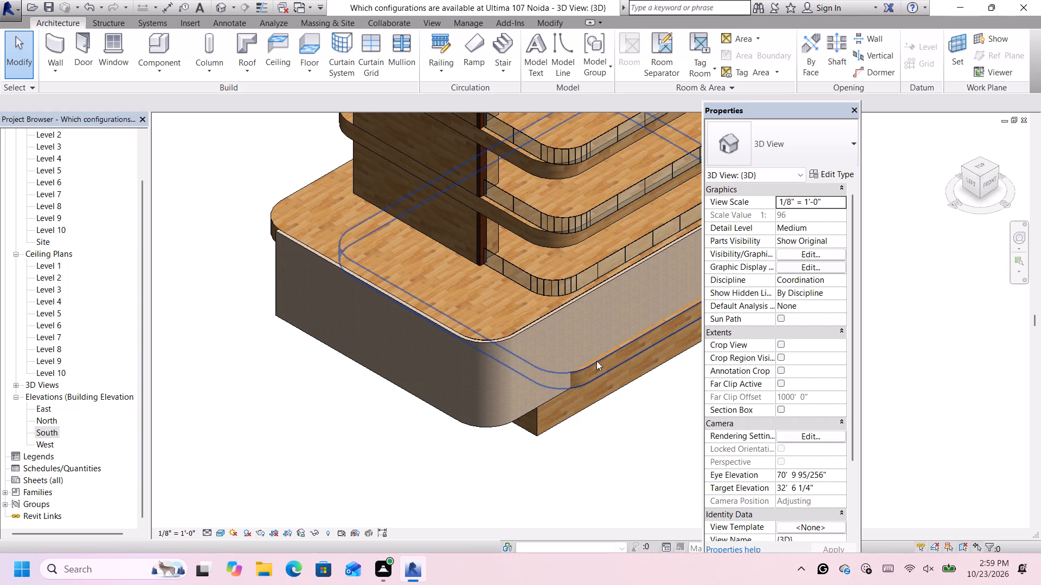
Open the structural layer's Tile, Porcelain, 4in material from the type assembly of the long Generic - 8" white wood wall.
scroll(597, 361, down, 1)
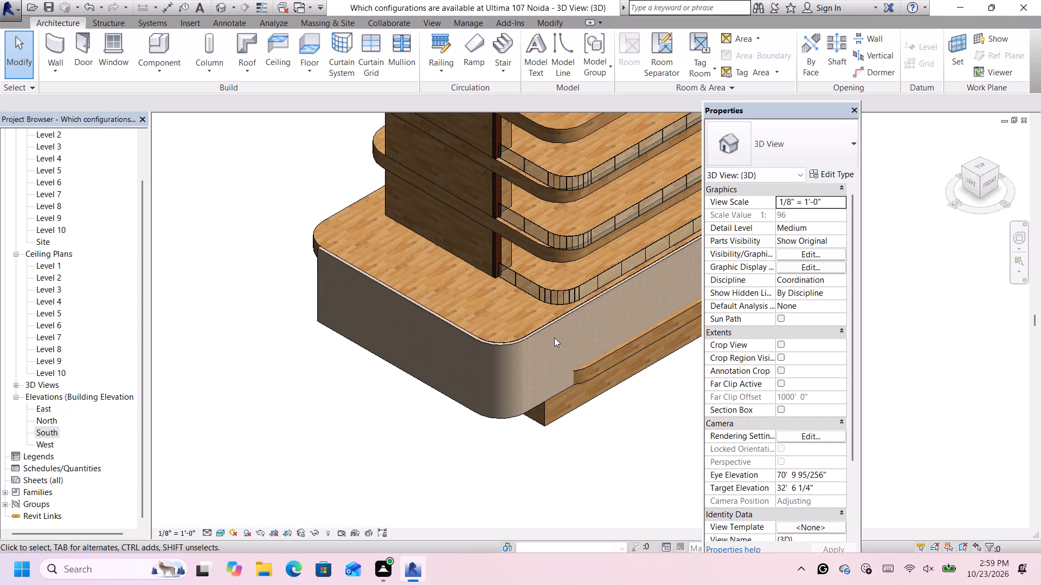
click(550, 326)
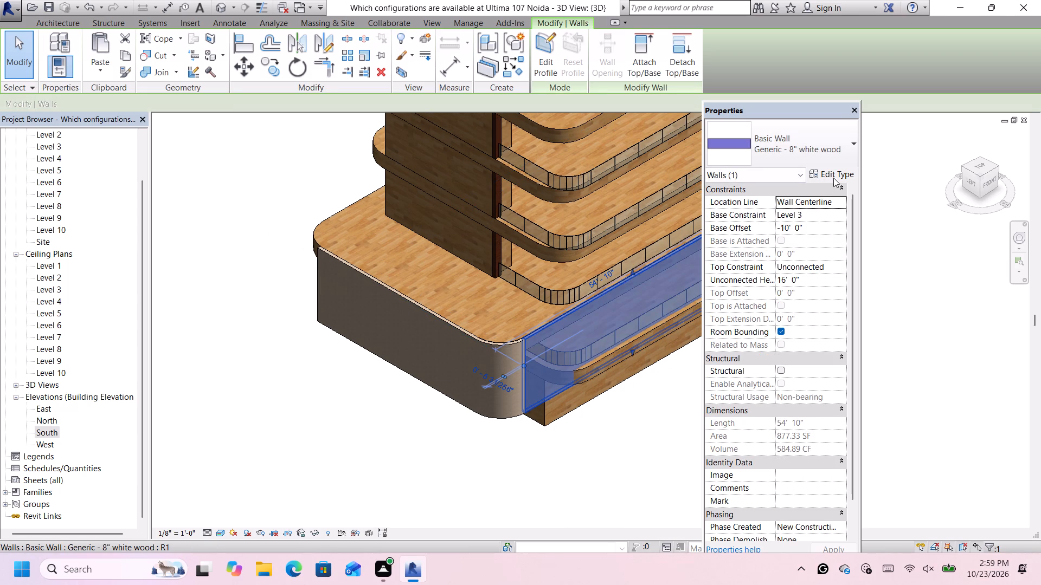
click(833, 174)
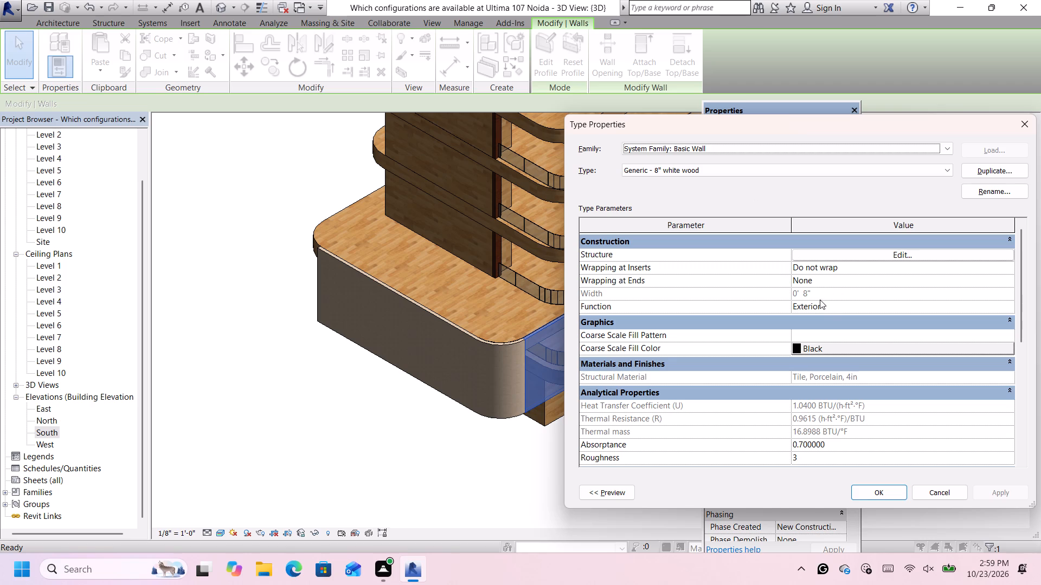
click(881, 257)
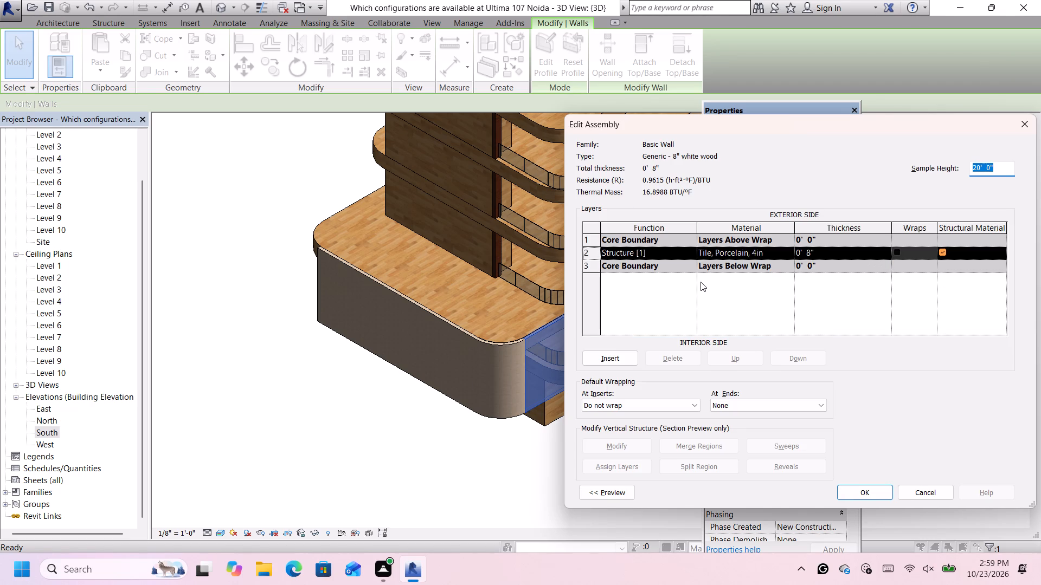
click(694, 252)
click(694, 252)
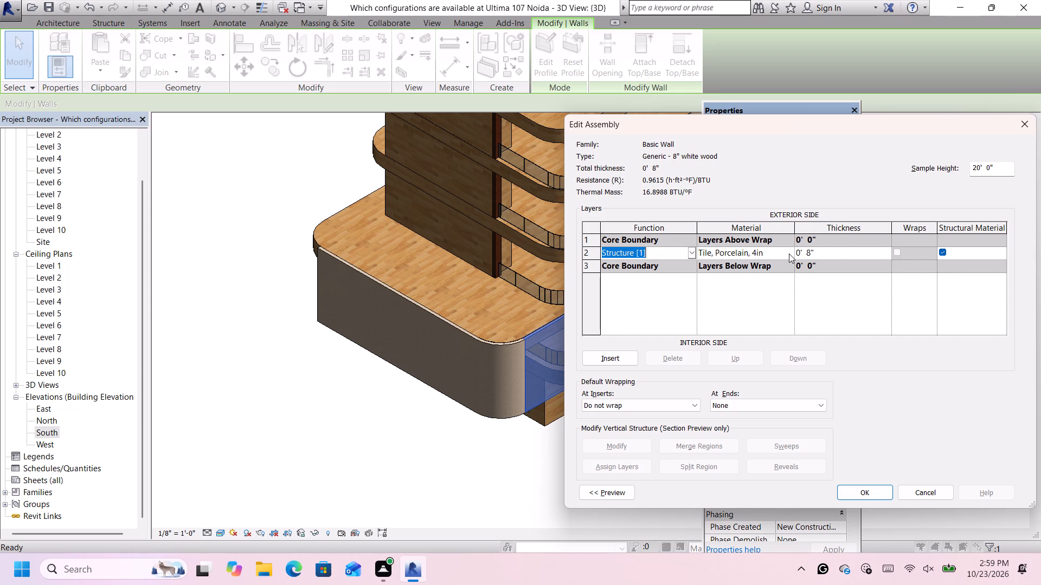
click(759, 311)
click(1023, 125)
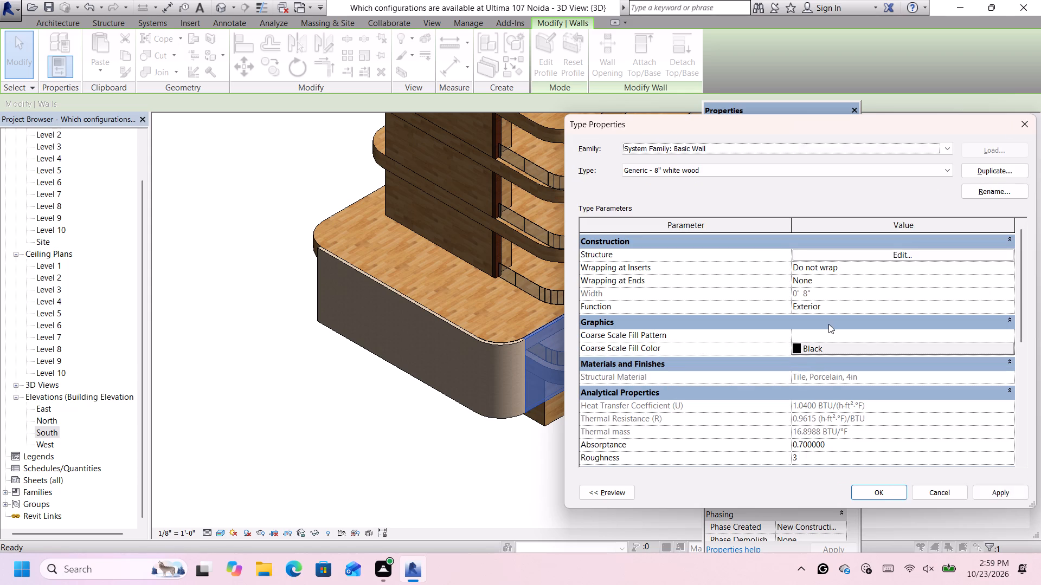
click(870, 256)
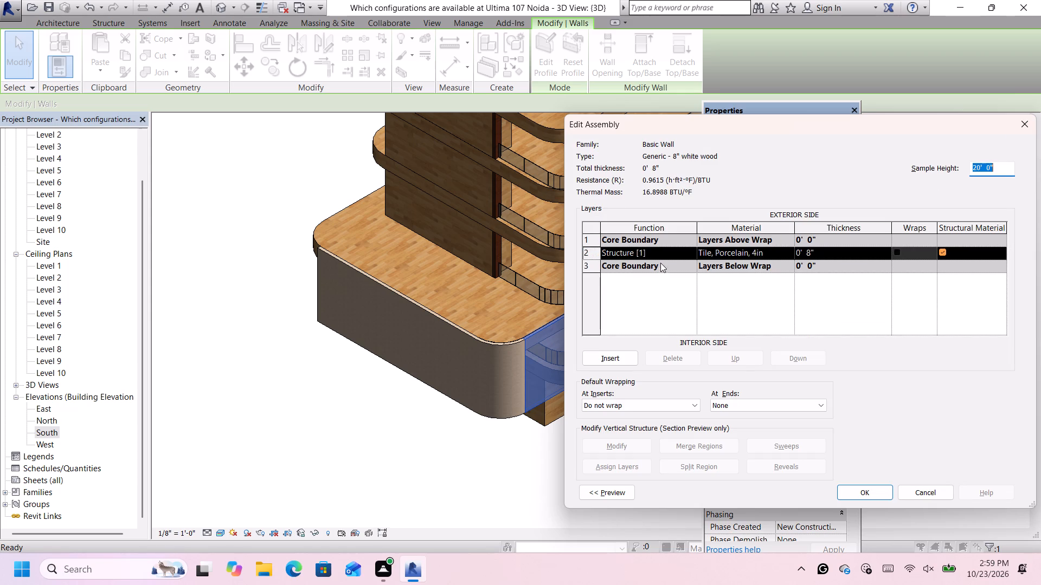
click(689, 252)
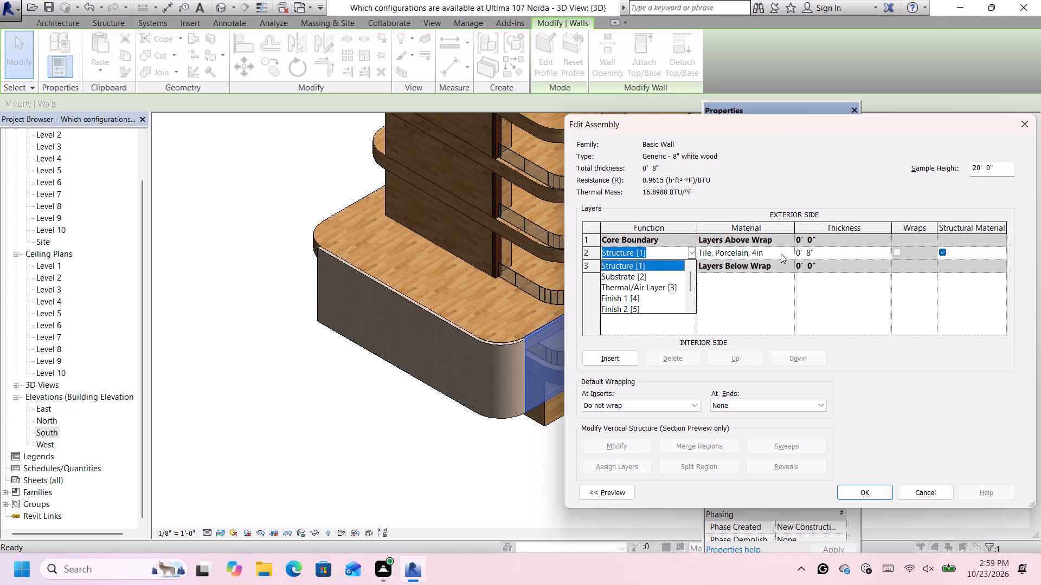
click(789, 252)
click(792, 251)
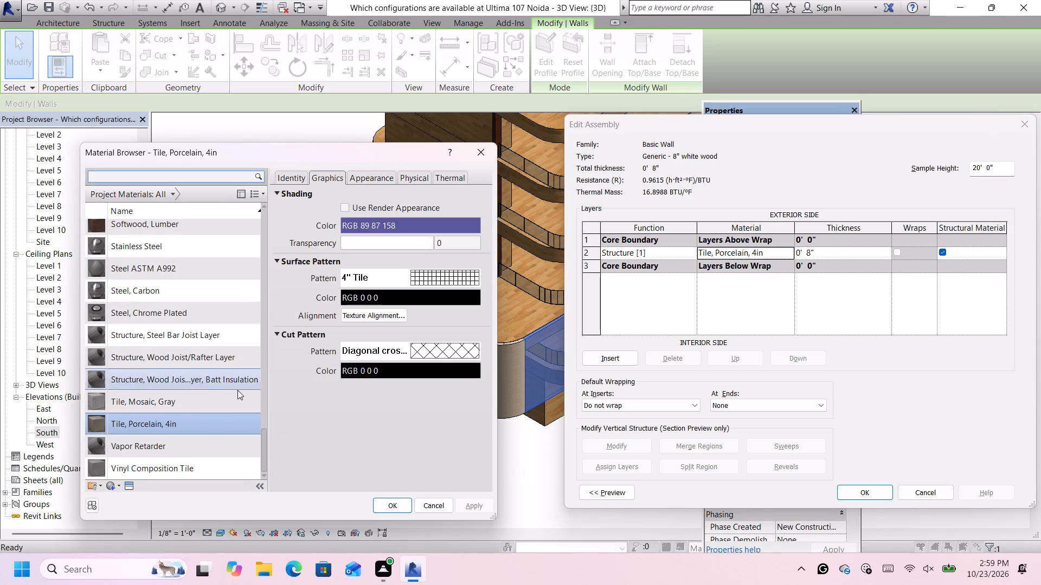
Set the material's silver maple texture sample size to 3'-1" in width and height and apply it to the wall type.
click(384, 174)
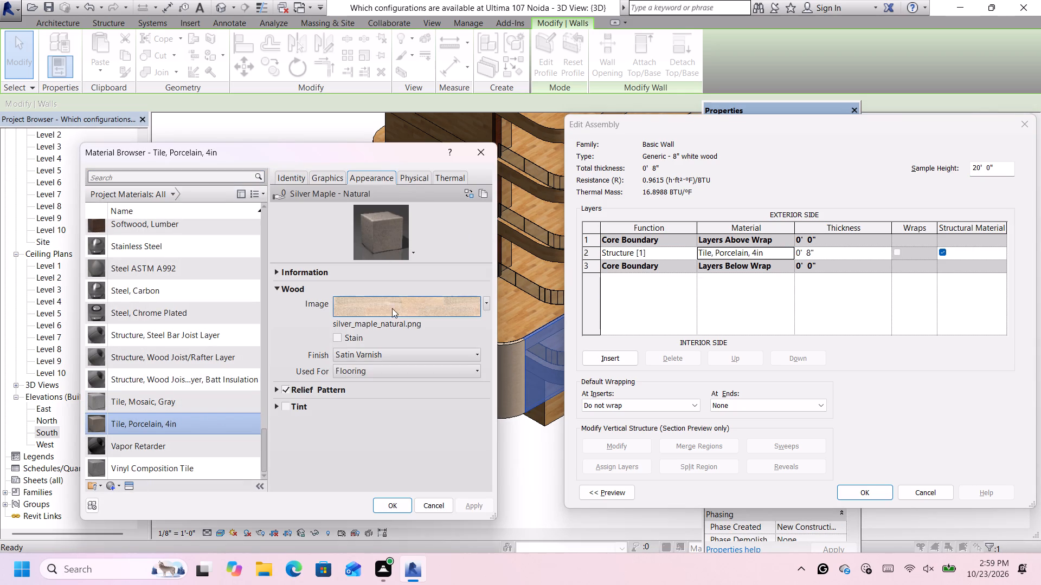
click(396, 313)
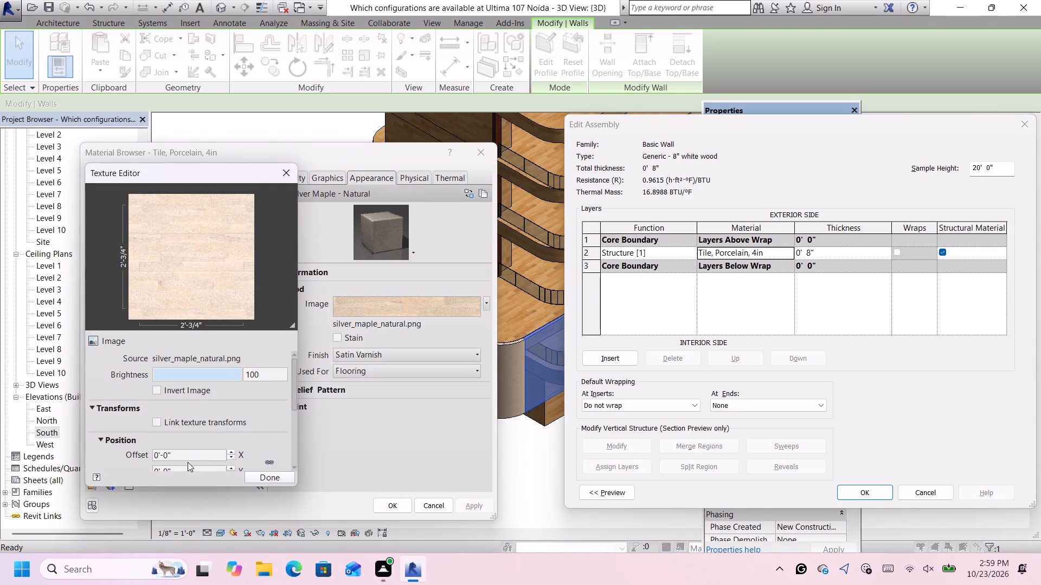
scroll(296, 439, down, 3)
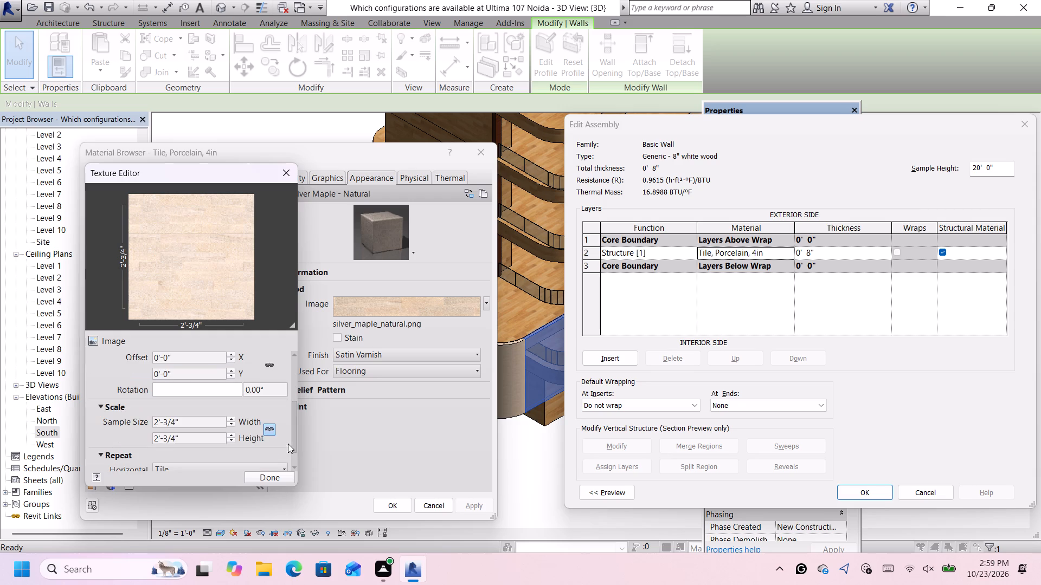
scroll(202, 422, up, 7)
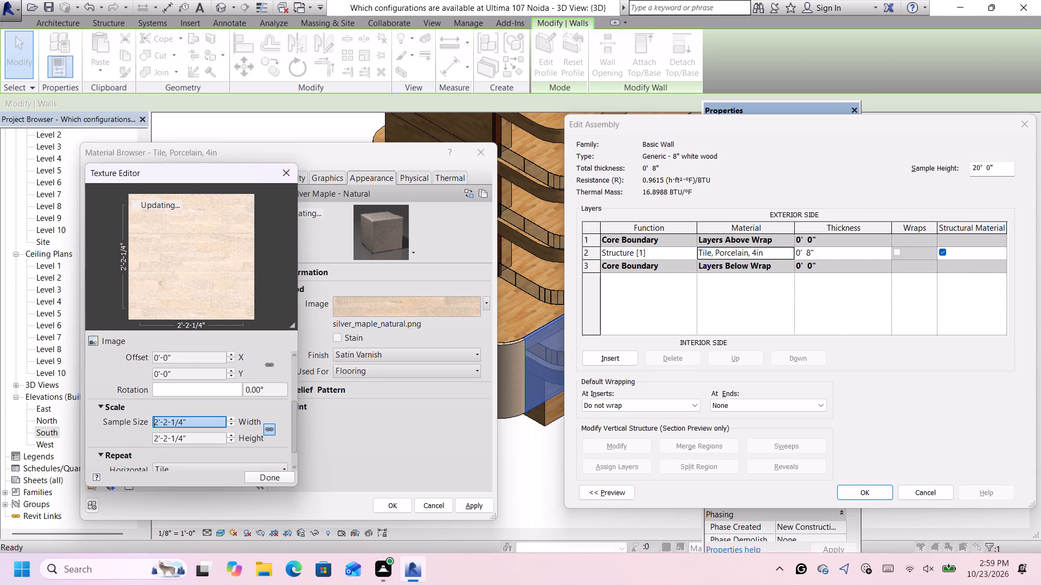
scroll(202, 422, up, 1)
scroll(202, 422, up, 20)
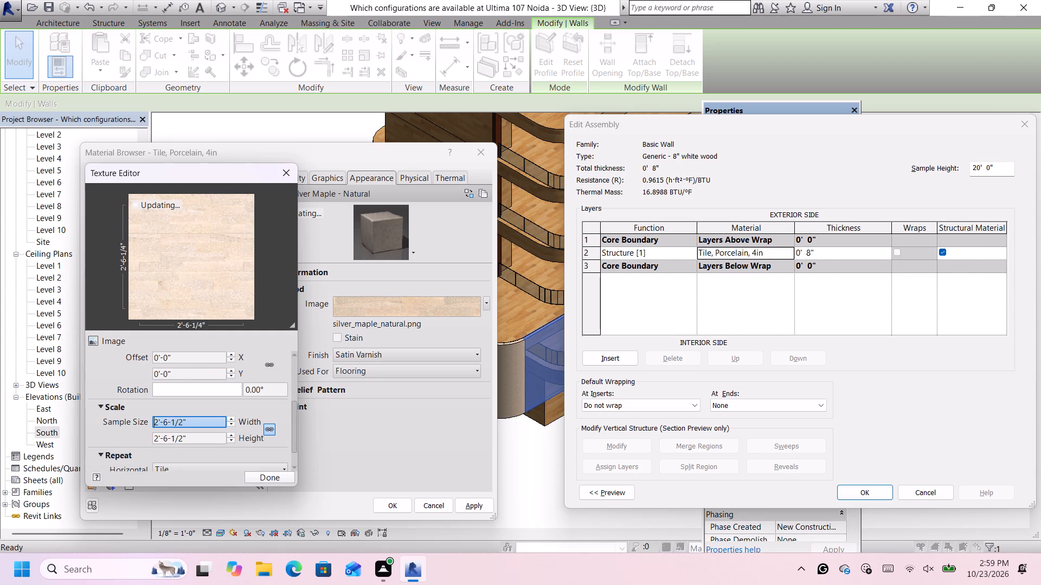
scroll(202, 422, up, 20)
scroll(202, 422, up, 4)
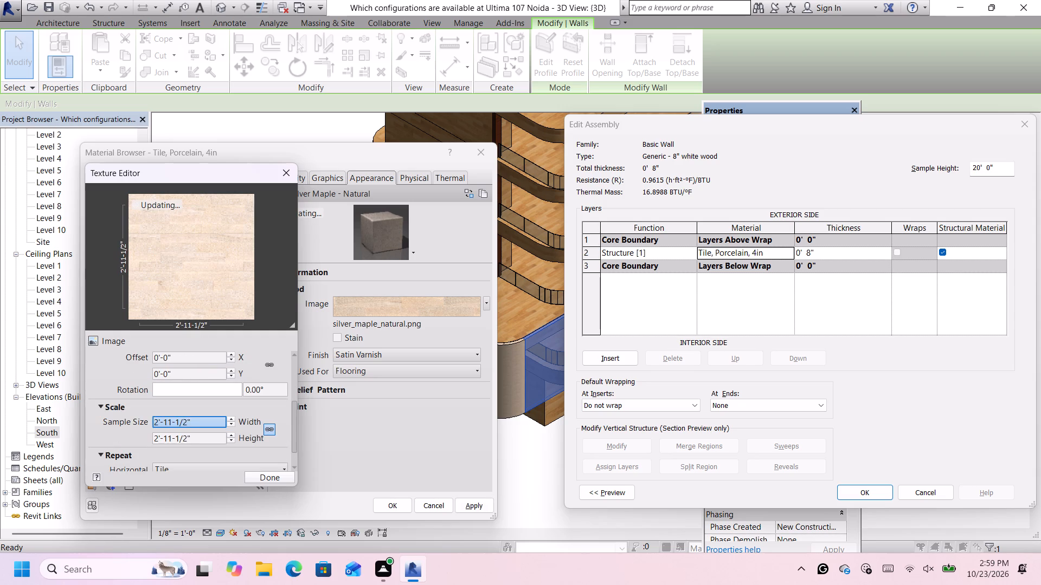
scroll(202, 422, up, 3)
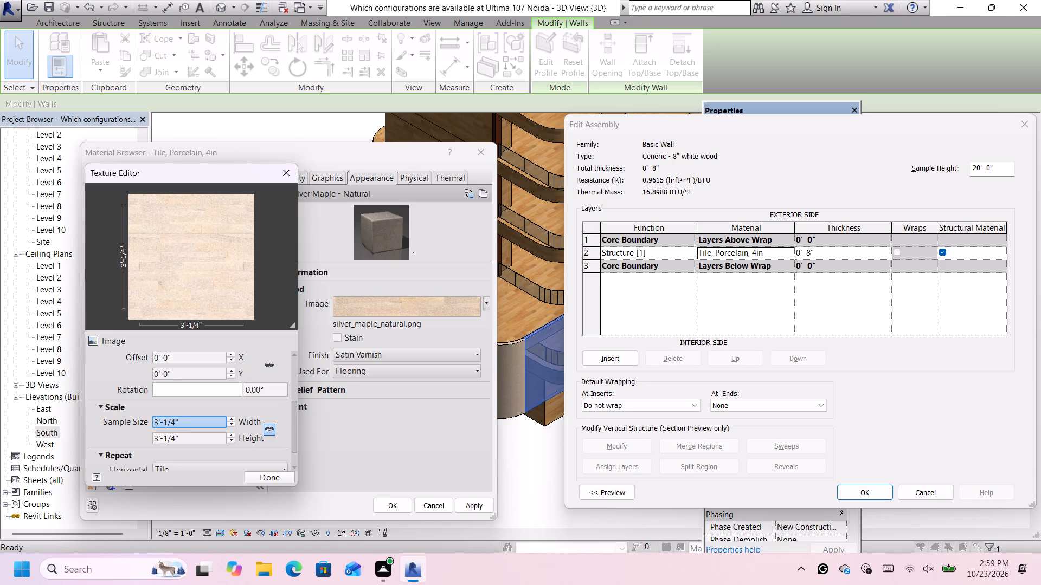
scroll(202, 422, up, 4)
scroll(203, 422, down, 1)
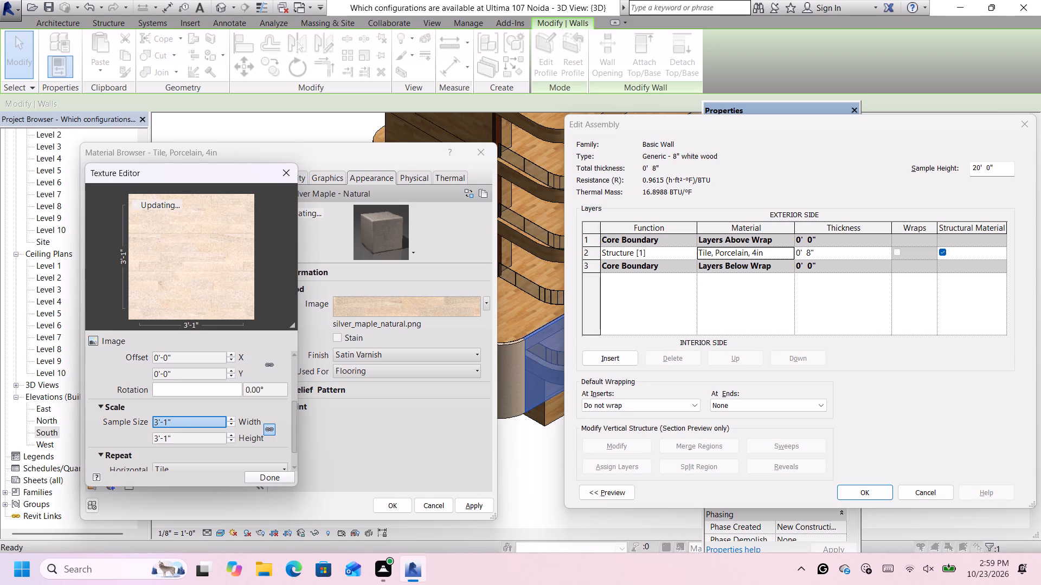
click(270, 478)
click(384, 502)
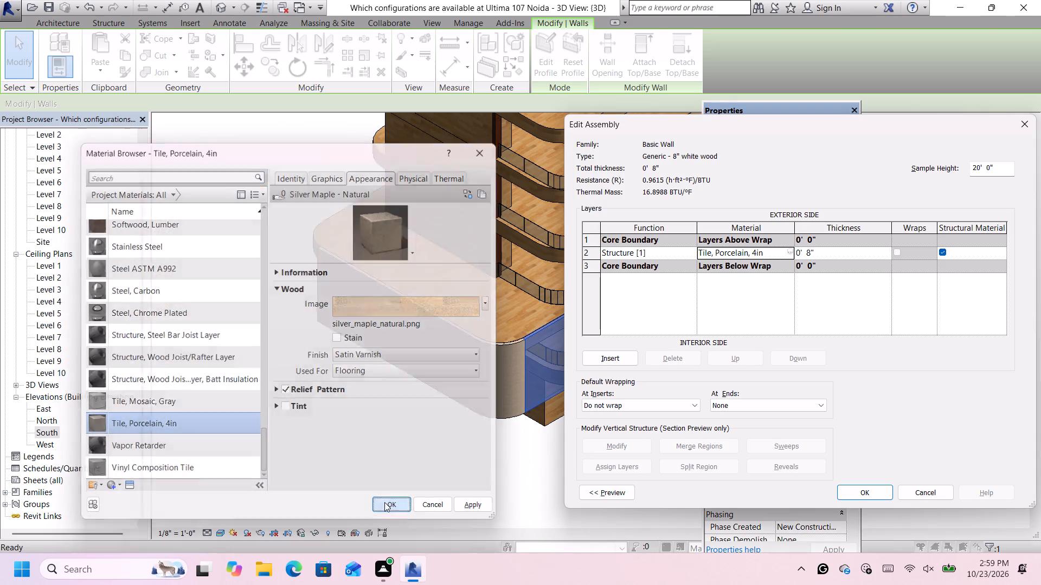
click(861, 489)
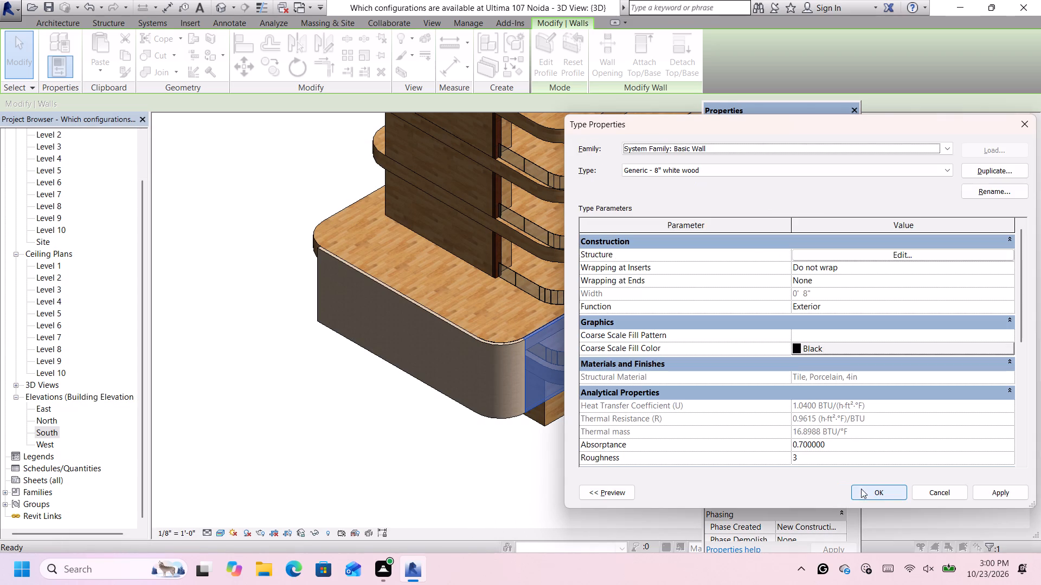
click(862, 489)
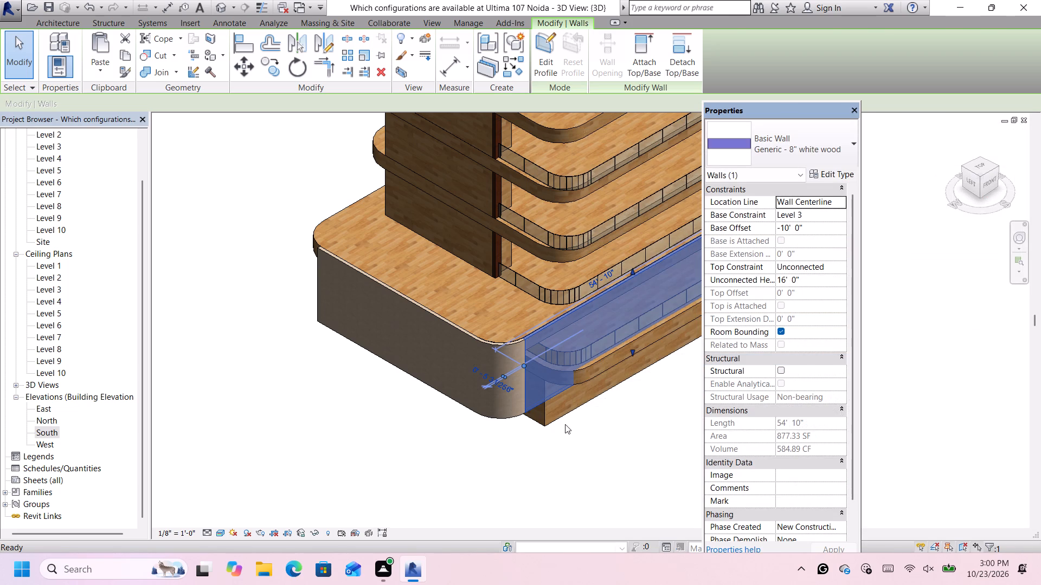
Examine the rescaled wood texture on the Level 3 walls close up, at the curved corner and from the front.
click(574, 449)
scroll(577, 406, up, 6)
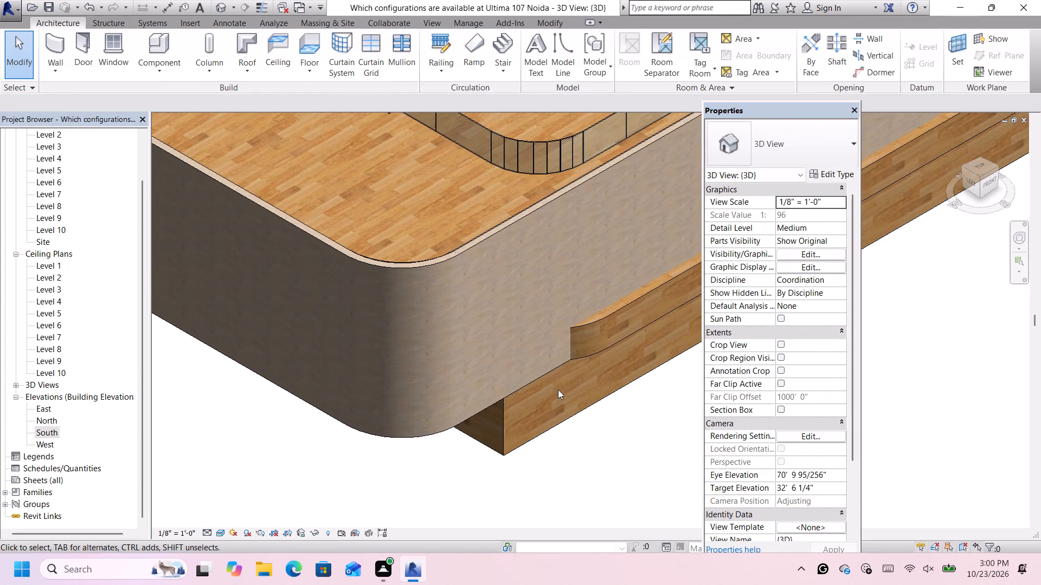
scroll(505, 320, up, 5)
scroll(449, 366, down, 7)
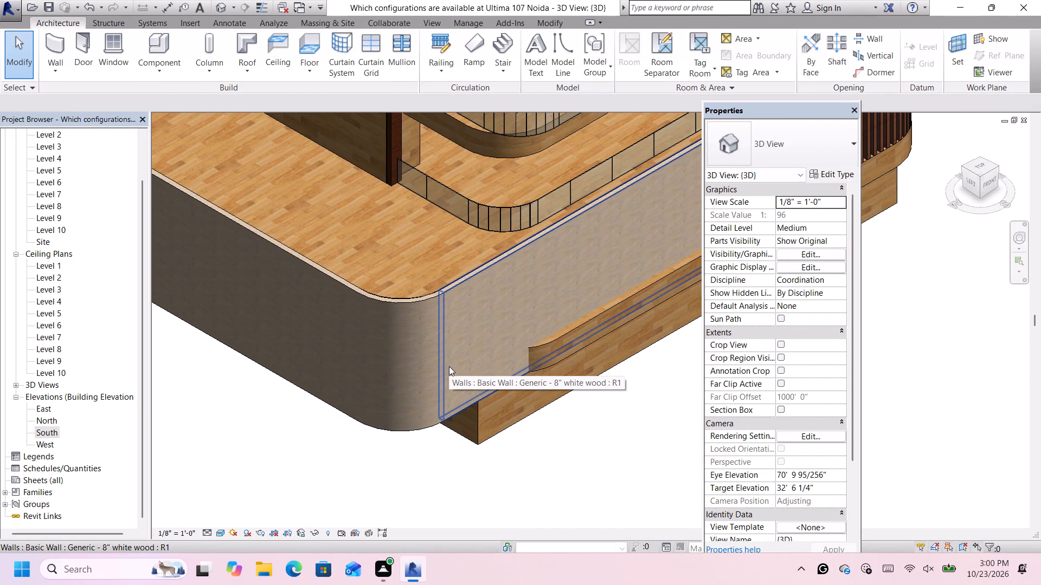
scroll(449, 366, down, 1)
scroll(511, 406, down, 5)
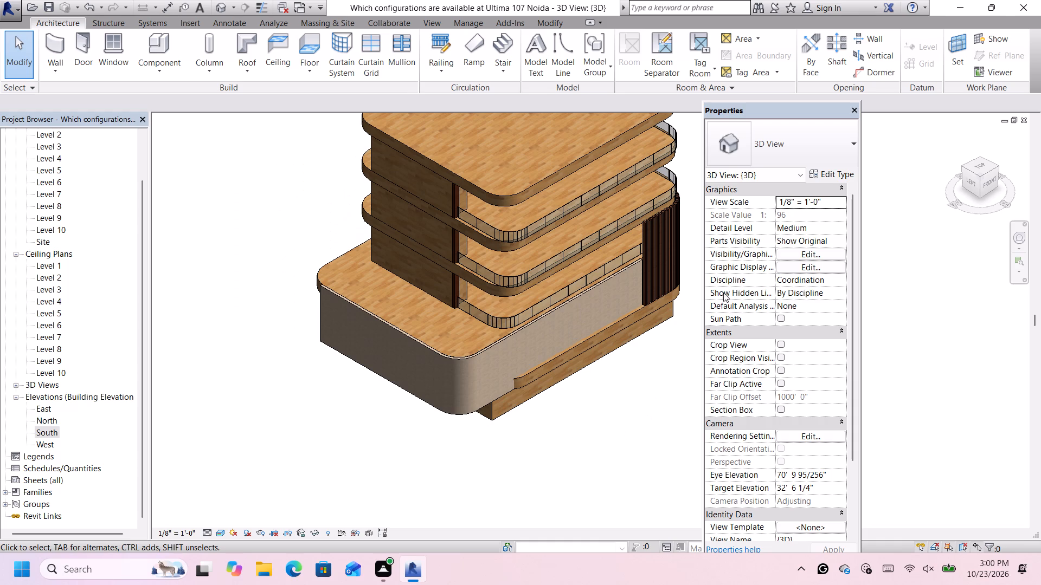
click(989, 178)
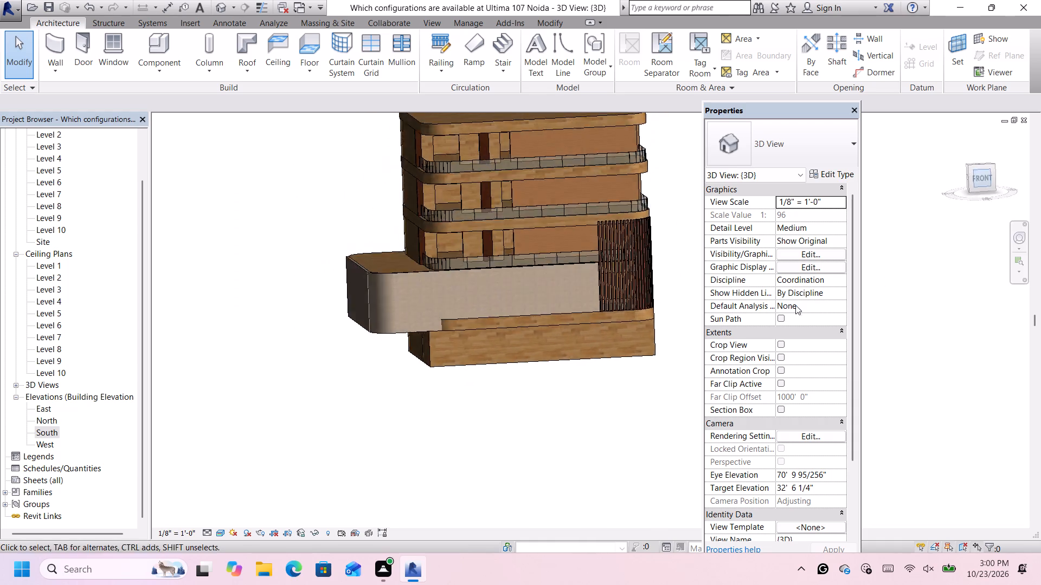
scroll(517, 406, up, 1)
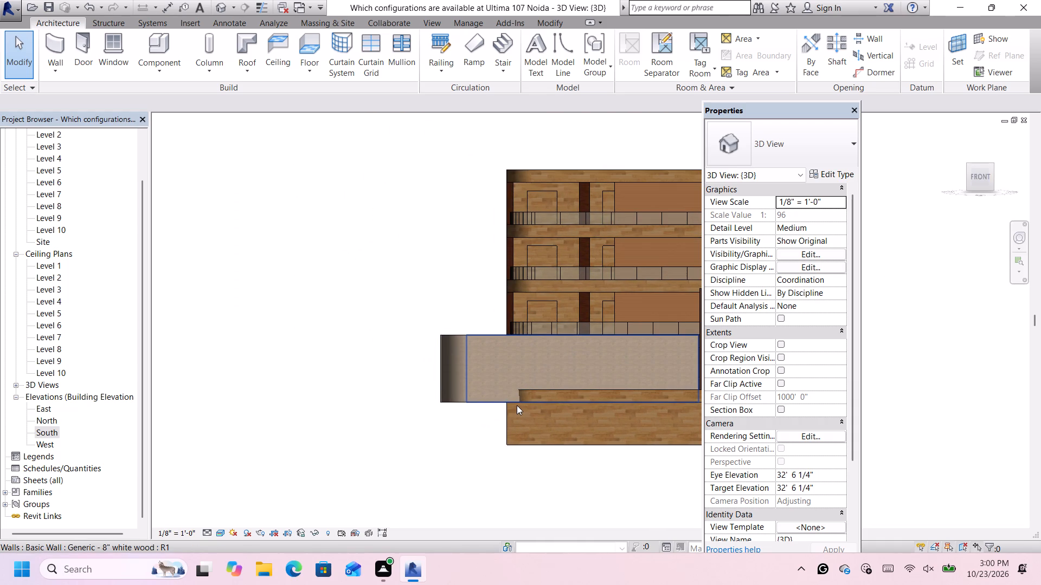
scroll(517, 405, down, 3)
scroll(640, 451, up, 3)
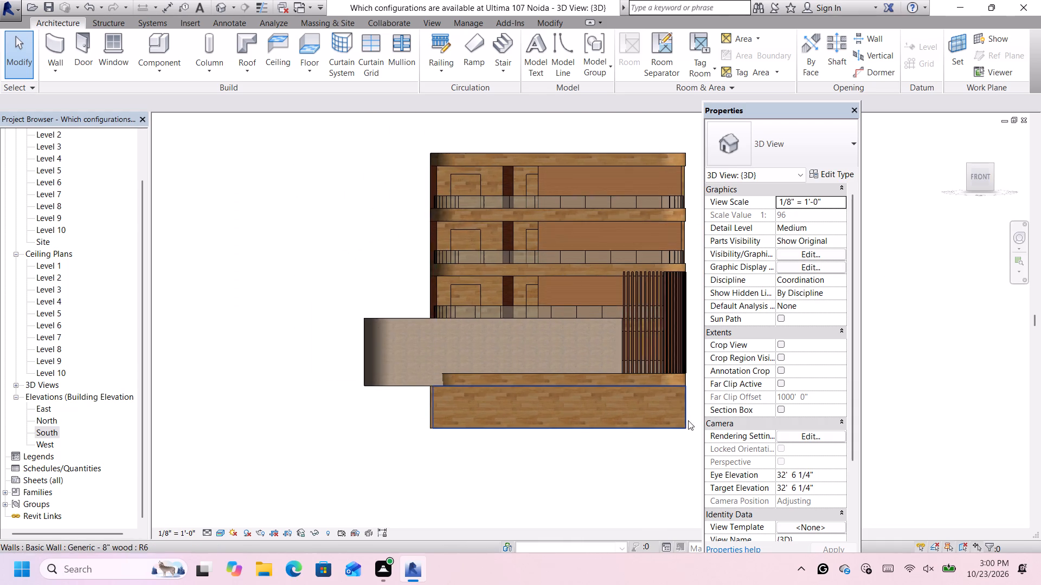
scroll(688, 420, up, 1)
scroll(646, 317, up, 4)
scroll(530, 337, up, 5)
scroll(530, 337, down, 1)
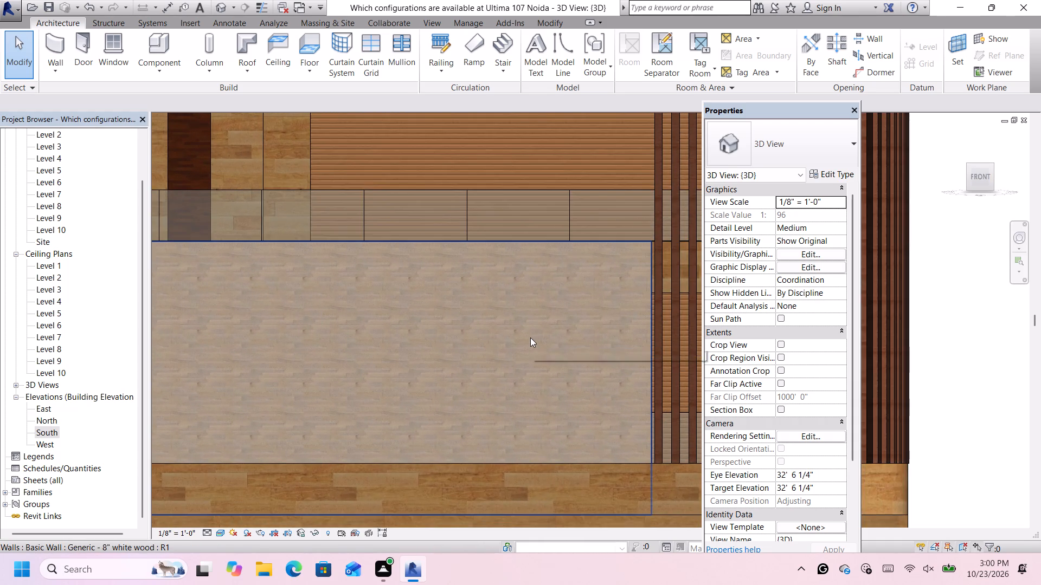
scroll(530, 337, down, 8)
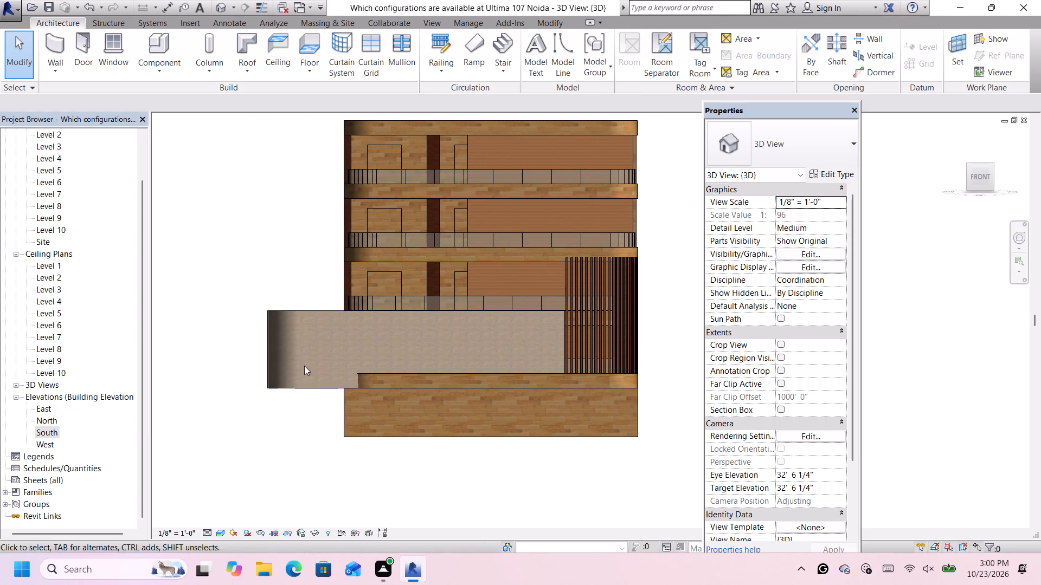
Set the silver maple texture sample size of the Generic - 8" white wood wall's Tile, Porcelain, 4in material to 7'-0" in width and height.
click(301, 347)
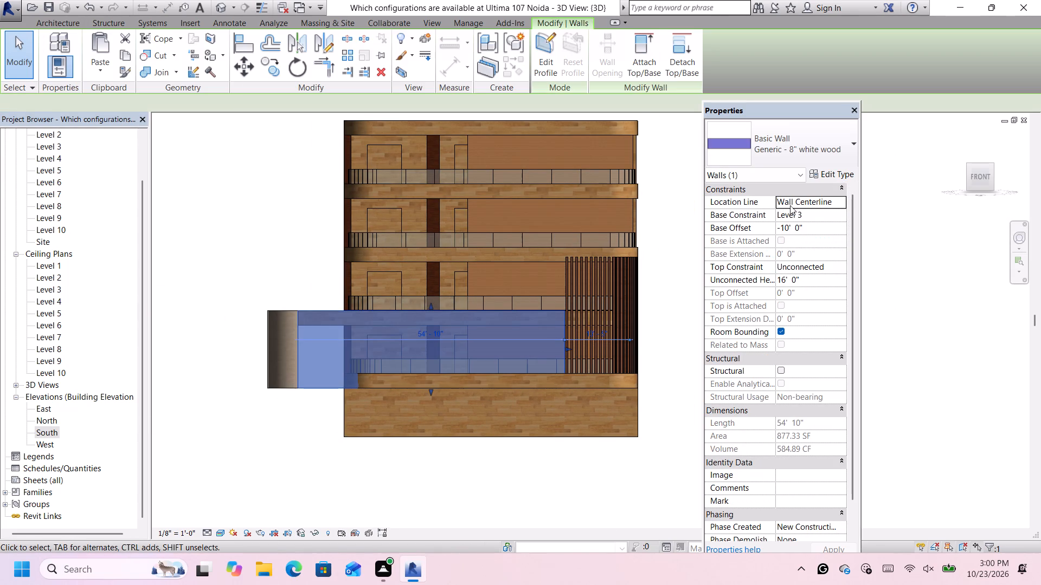
click(834, 177)
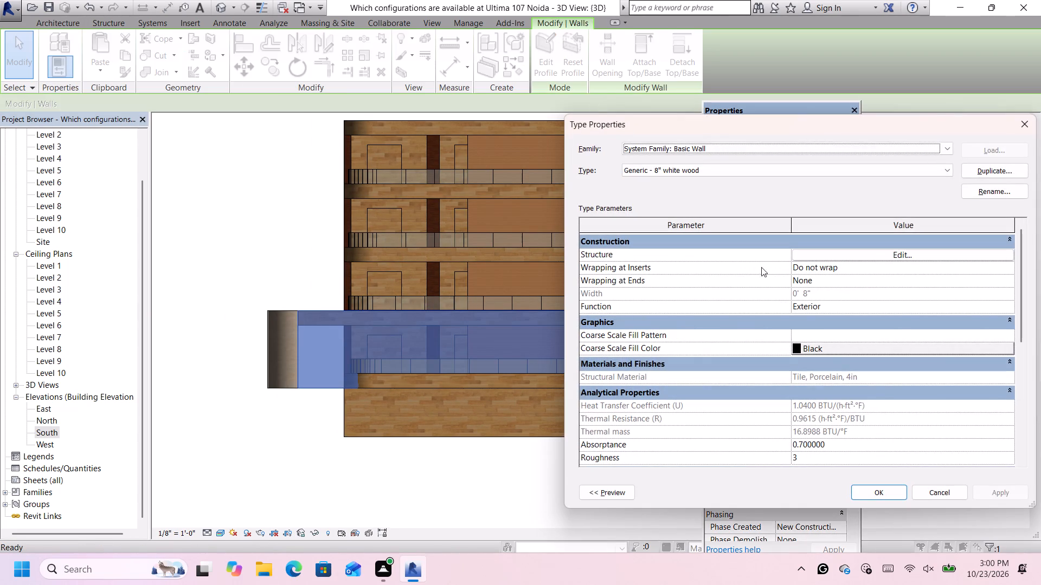
click(859, 254)
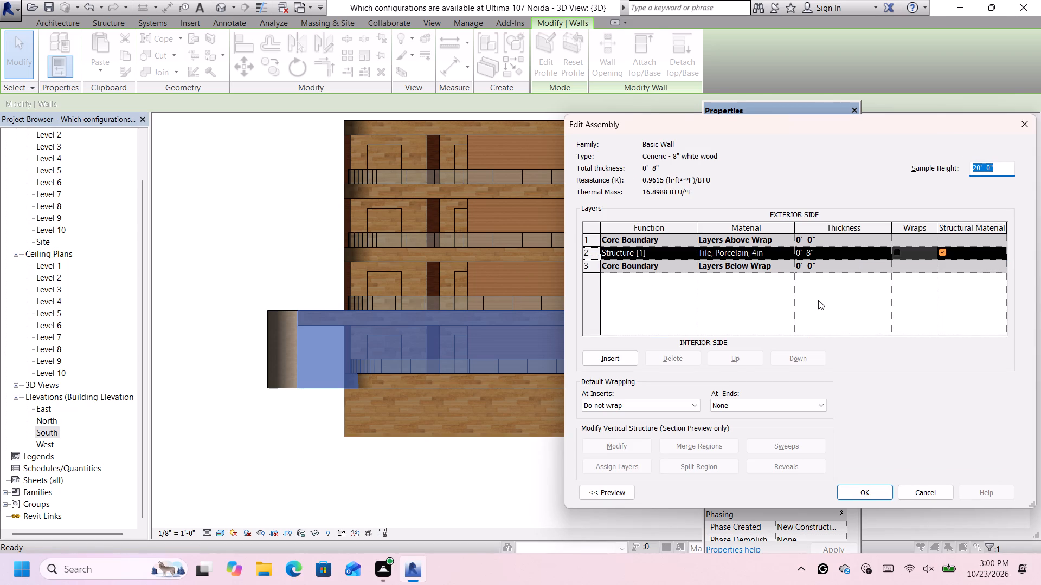
click(792, 252)
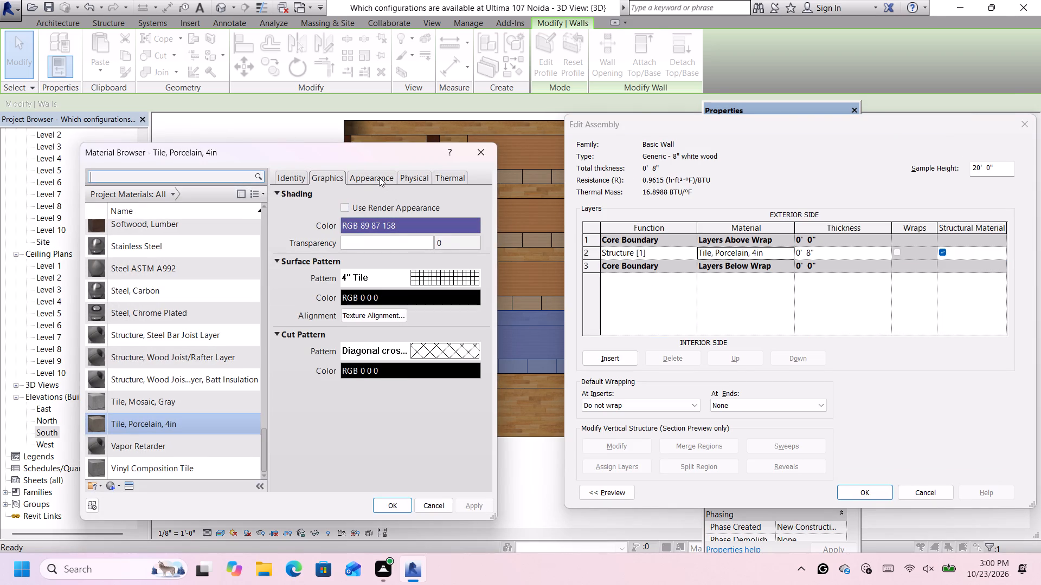
click(379, 177)
click(395, 308)
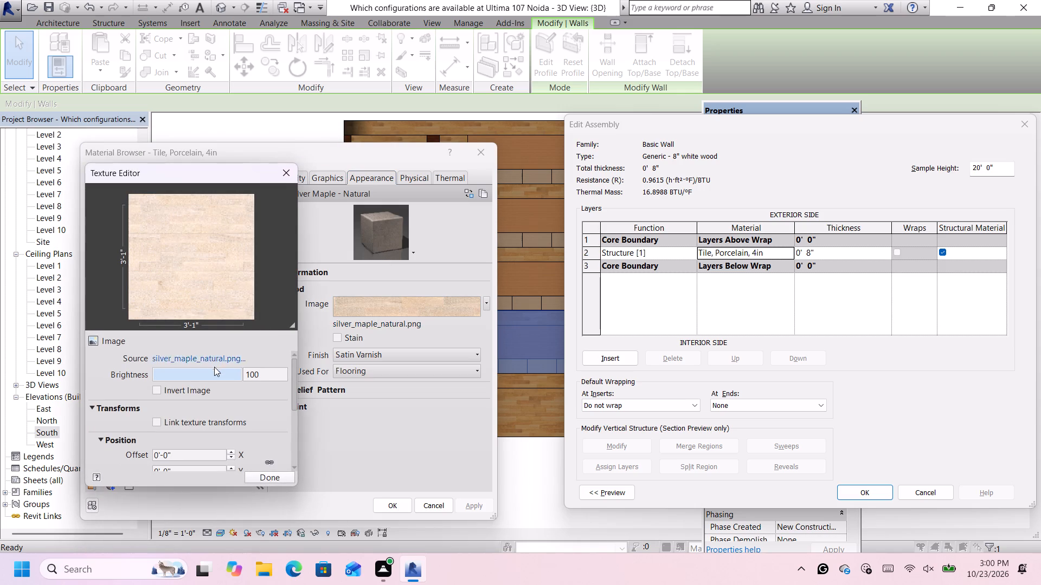
scroll(278, 400, down, 3)
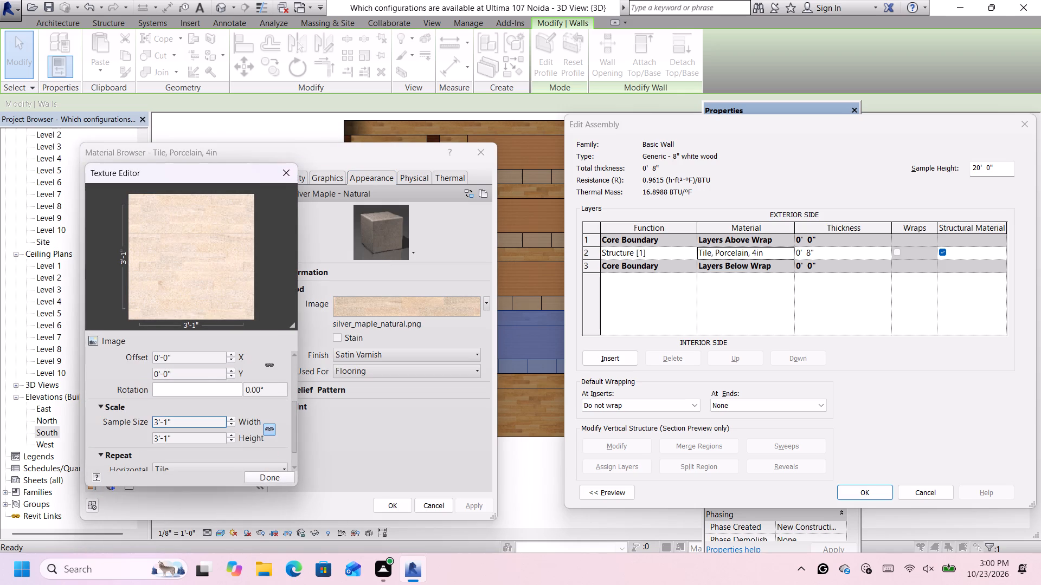
click(217, 425)
key(BackSpace)
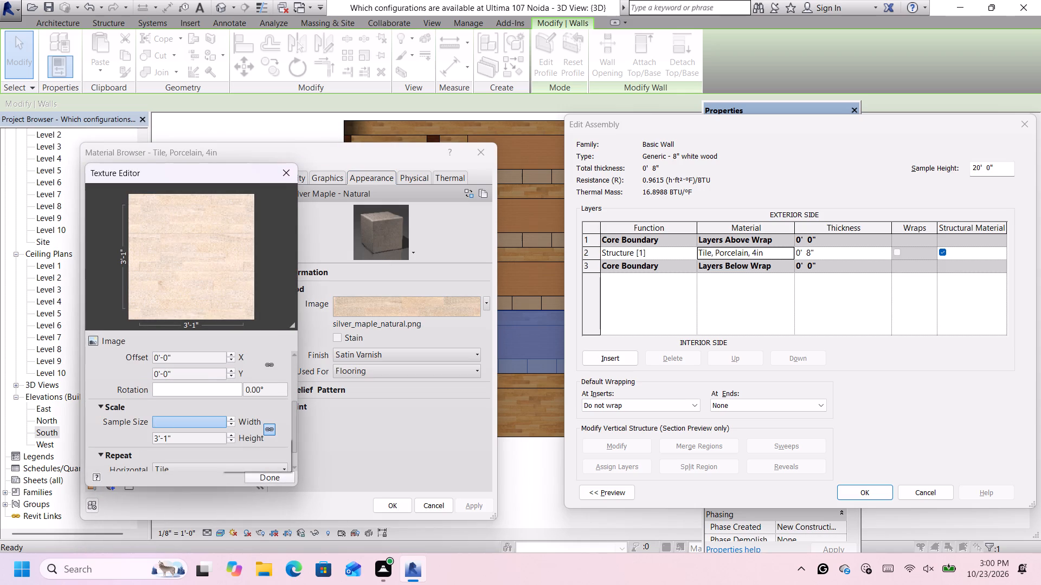
text(7')
key(Return)
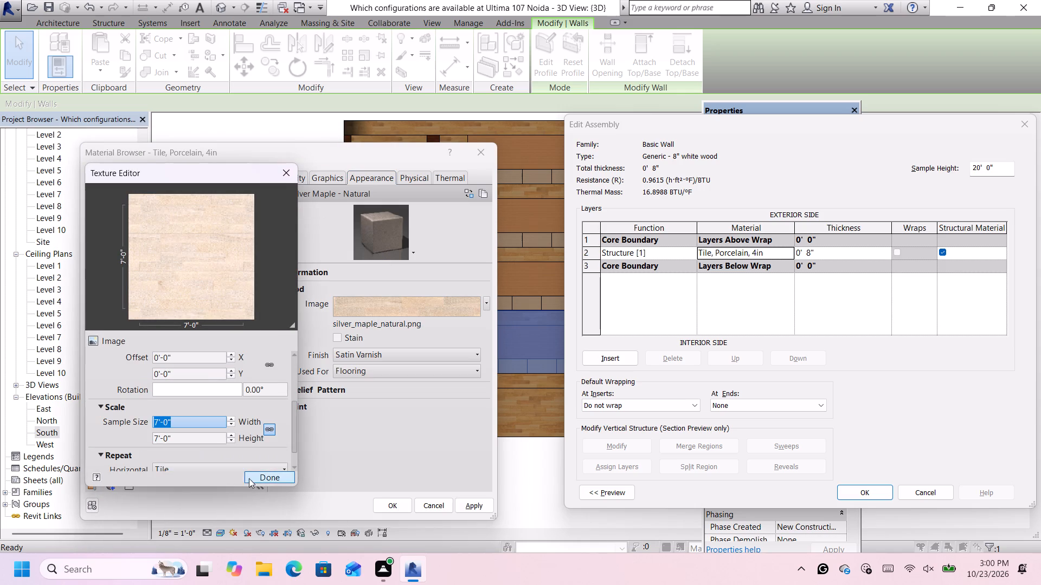
click(259, 479)
click(380, 502)
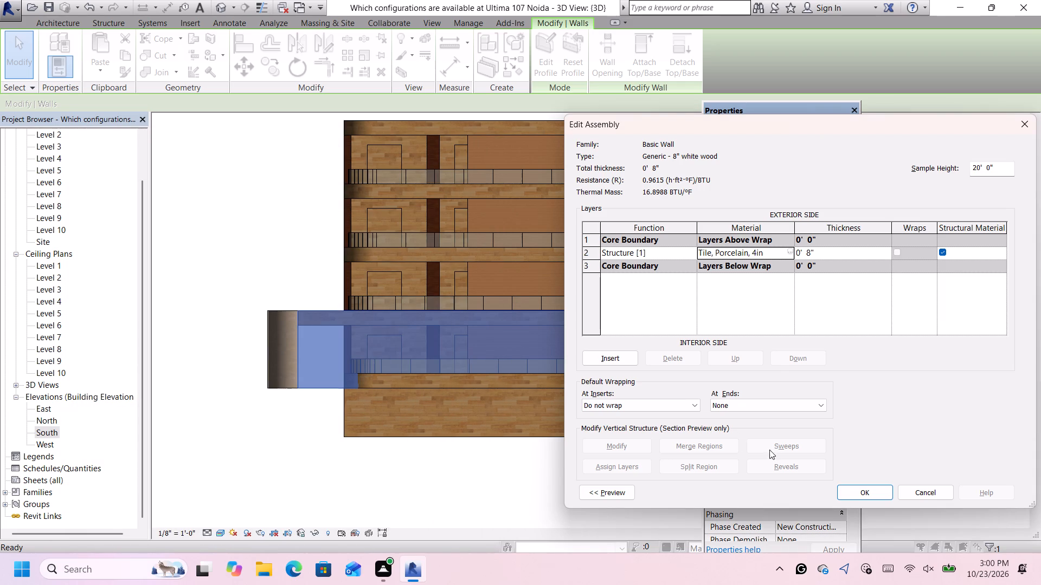
click(850, 490)
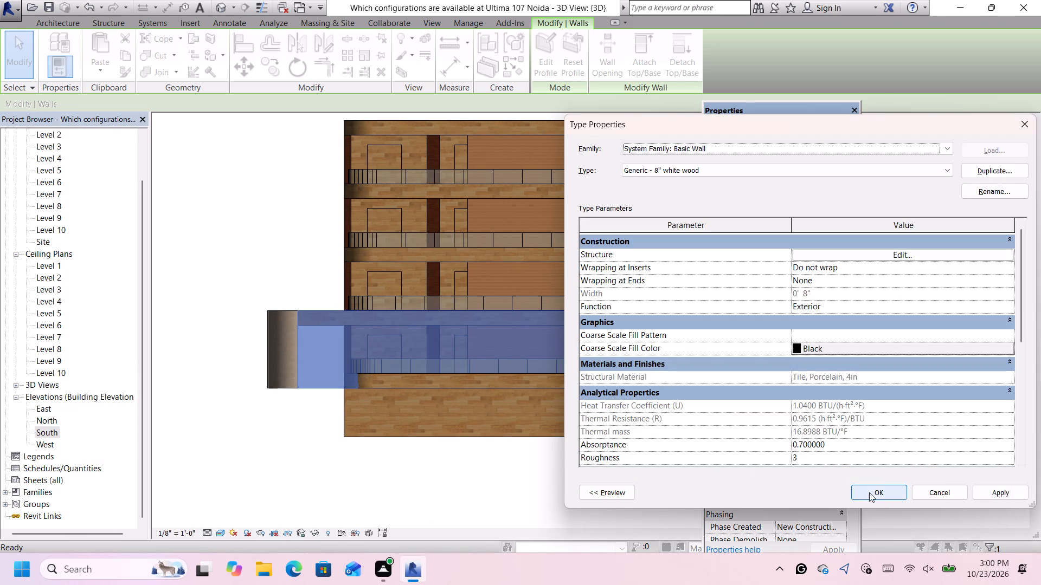
click(869, 492)
click(614, 489)
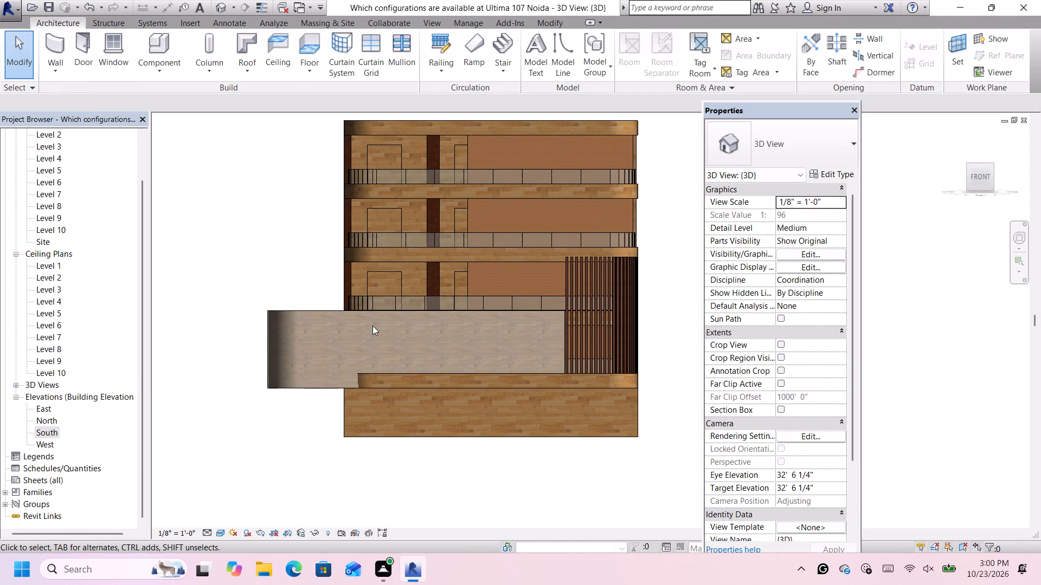
Open the profile of the long front Generic - 8" white wood wall at Level 3 for editing.
scroll(510, 344, up, 1)
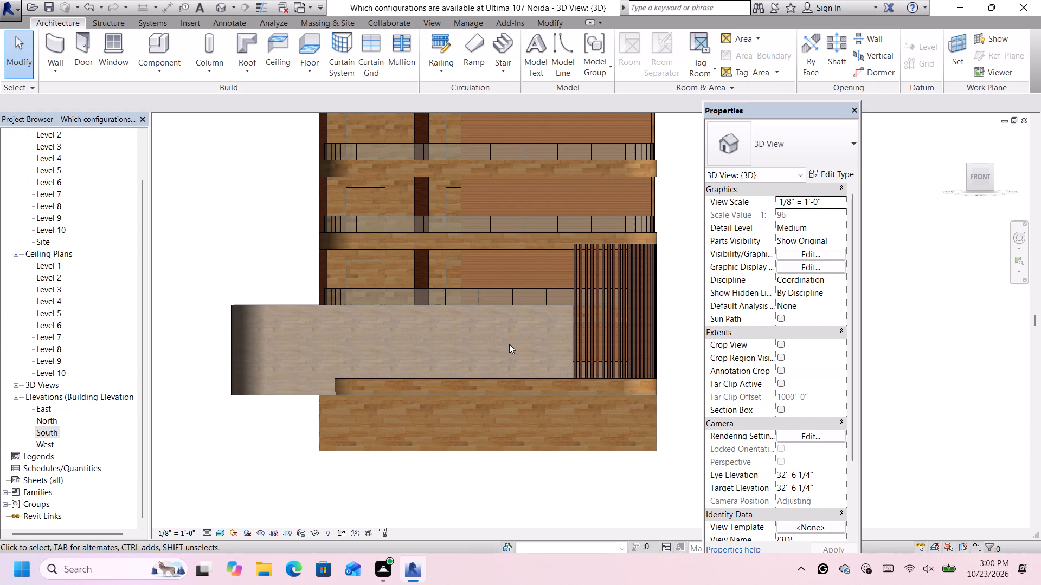
scroll(508, 344, down, 2)
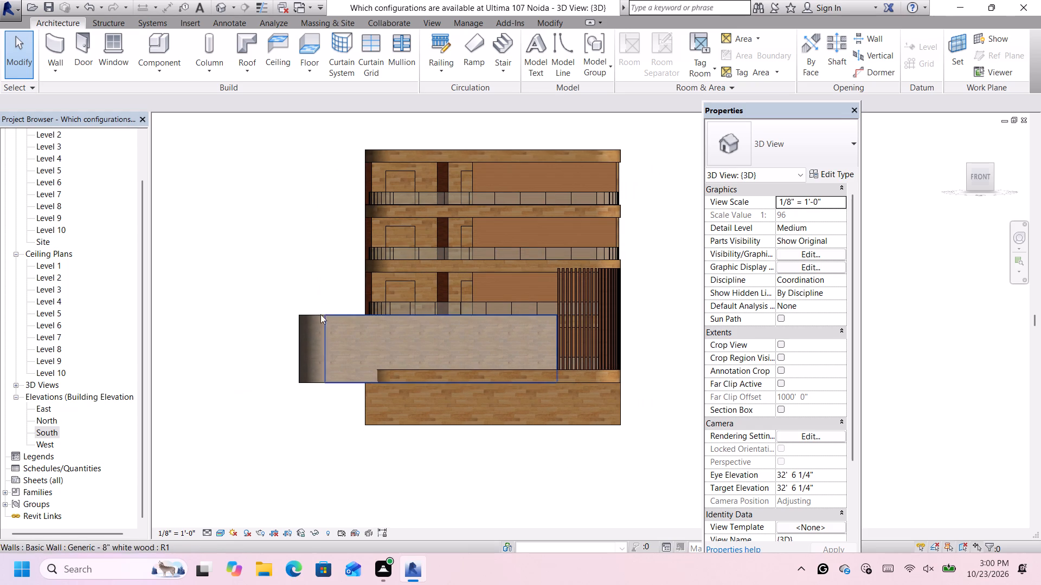
click(333, 319)
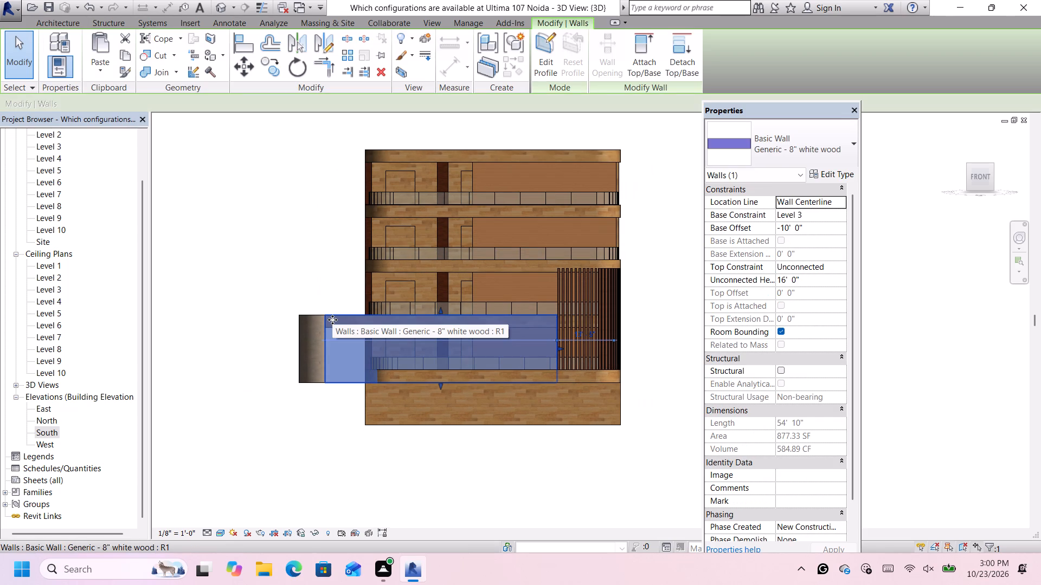
scroll(332, 320, up, 1)
double_click(332, 320)
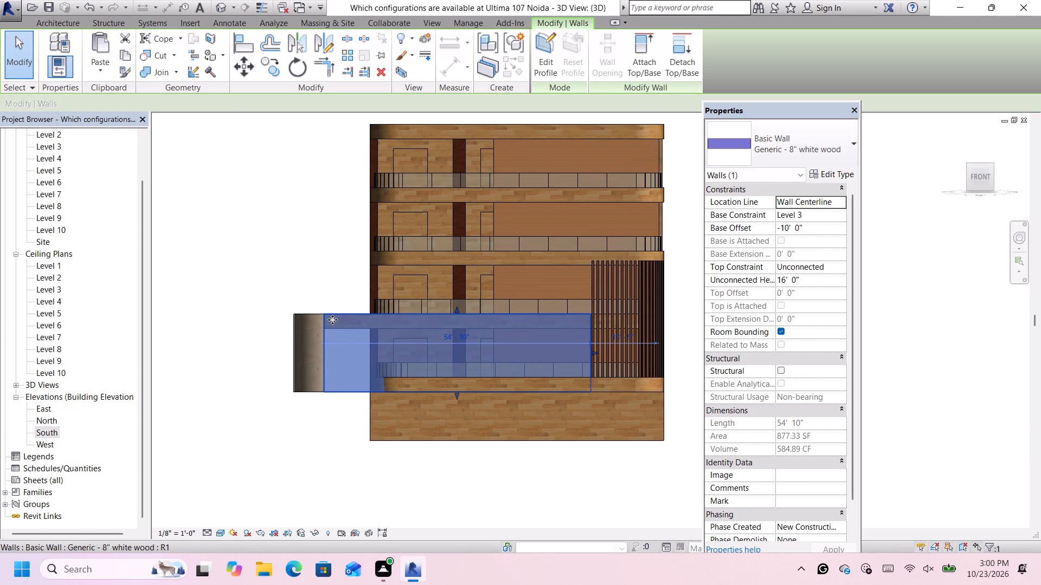
scroll(589, 356, up, 1)
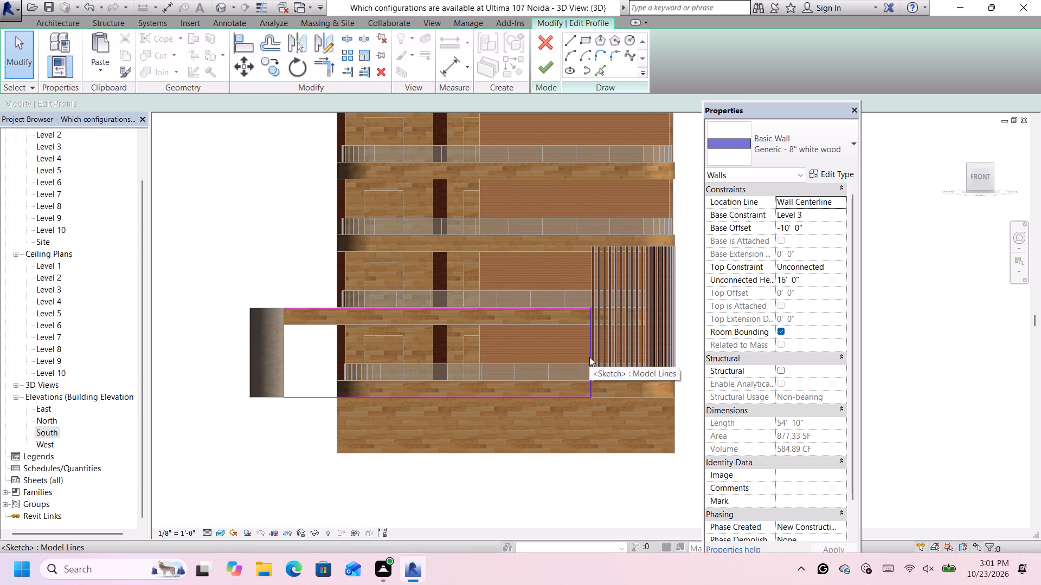
scroll(589, 357, down, 2)
scroll(593, 360, up, 2)
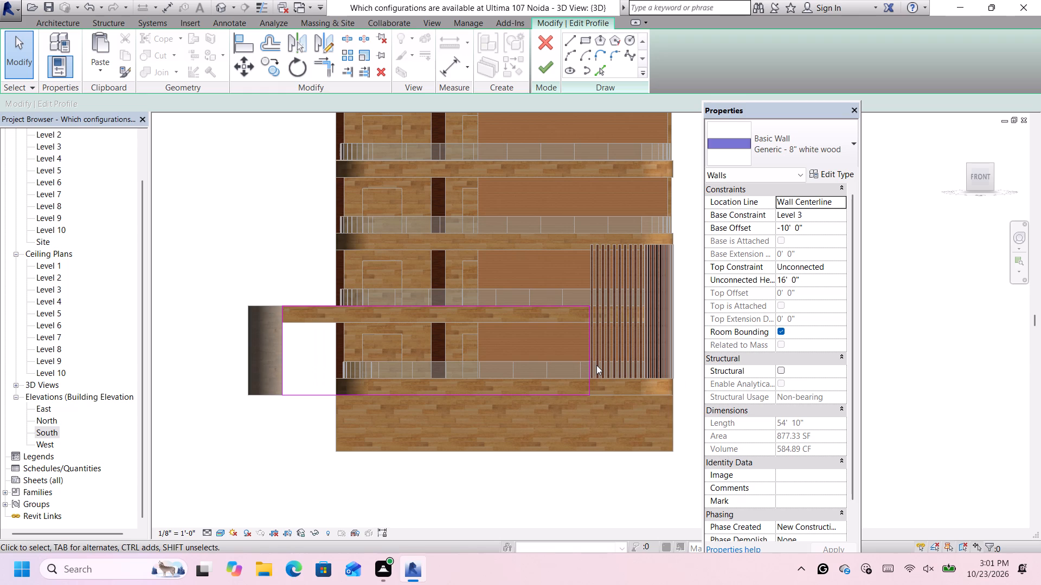
scroll(616, 350, up, 3)
scroll(530, 298, down, 3)
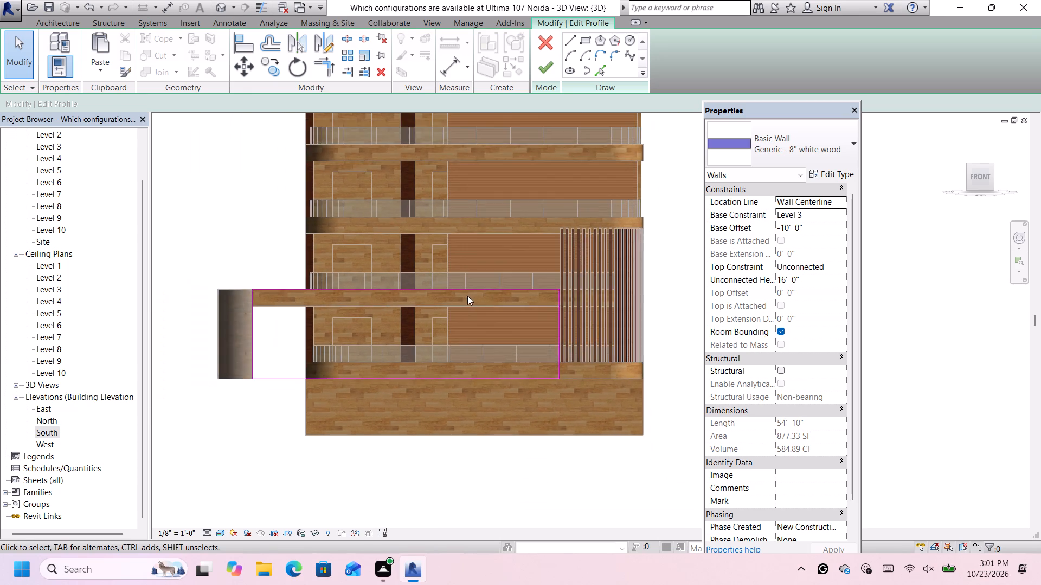
scroll(466, 296, up, 2)
Offset copies of the profile's top edge and its vertical edge beside the curved corner 3' 0" inward.
click(270, 43)
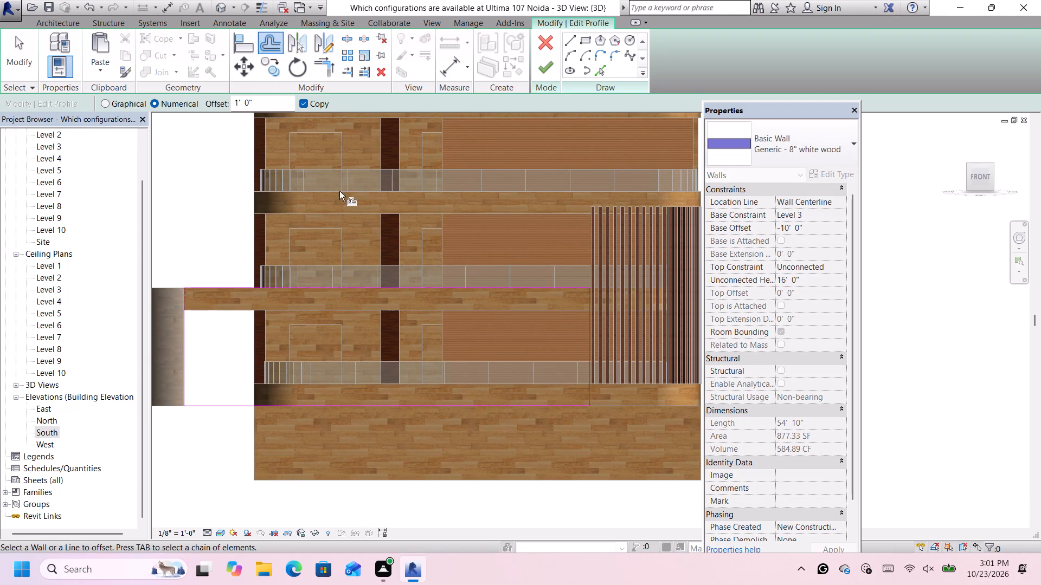
drag(272, 96, 258, 98)
drag(265, 104, 227, 101)
key(BackSpace)
key(3)
key(apostrophe)
key(Return)
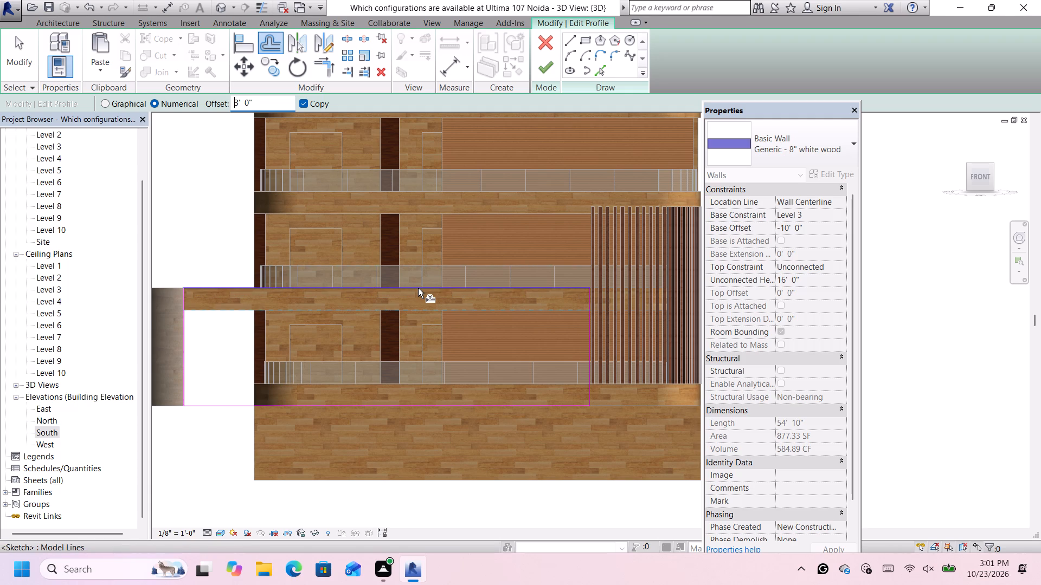
click(418, 289)
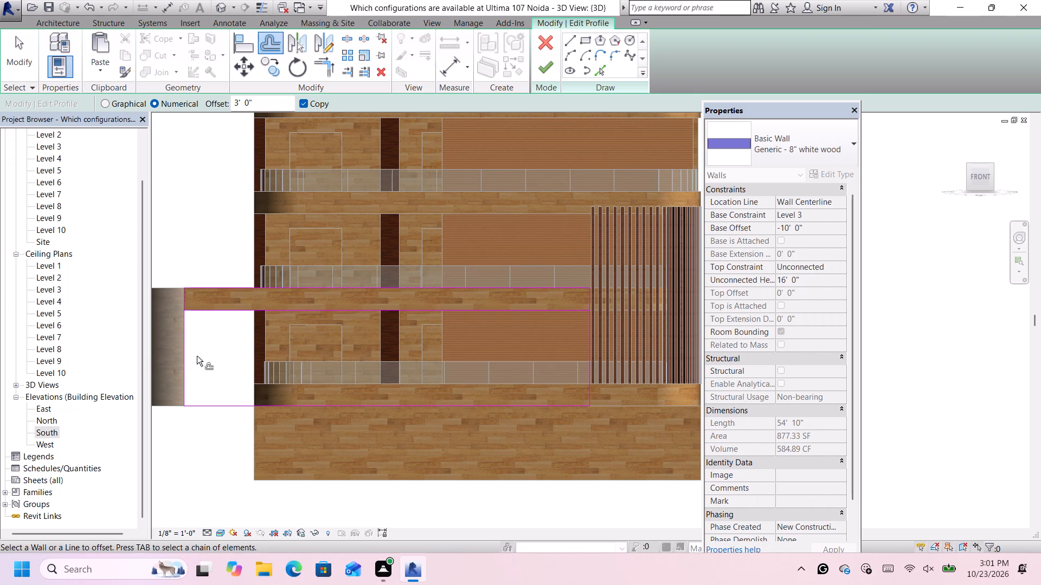
scroll(197, 356, down, 1)
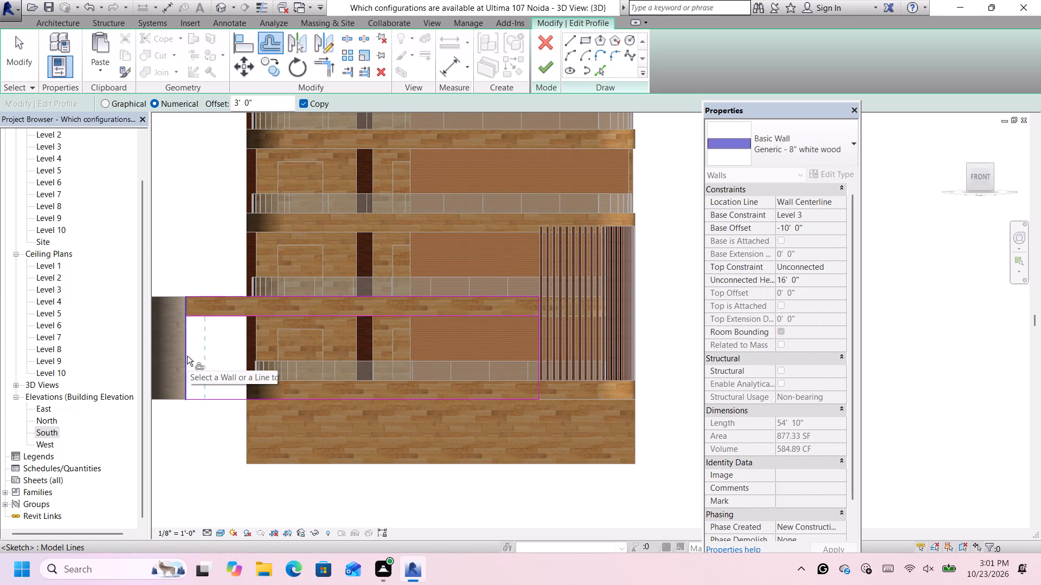
click(187, 356)
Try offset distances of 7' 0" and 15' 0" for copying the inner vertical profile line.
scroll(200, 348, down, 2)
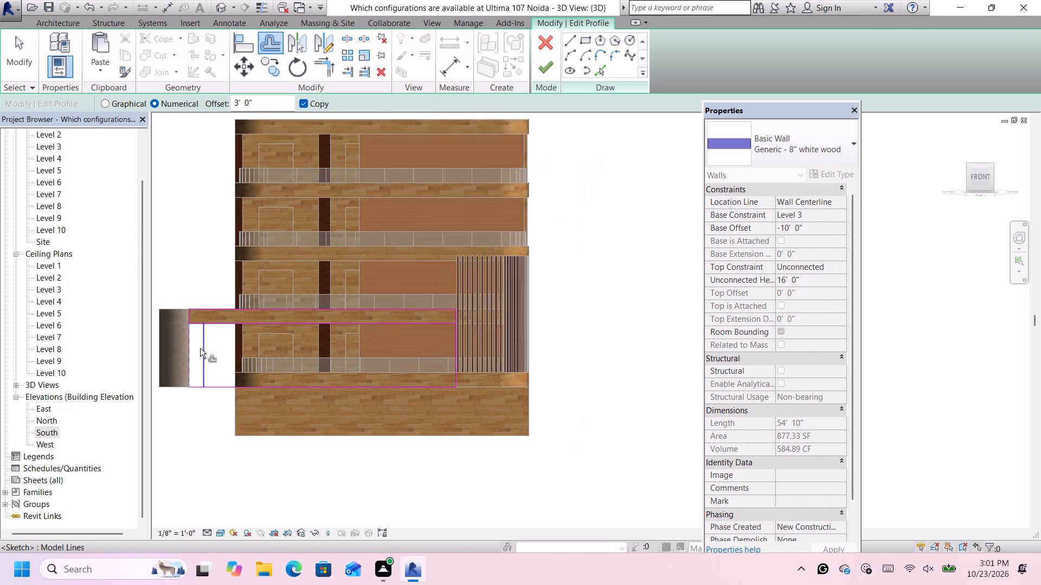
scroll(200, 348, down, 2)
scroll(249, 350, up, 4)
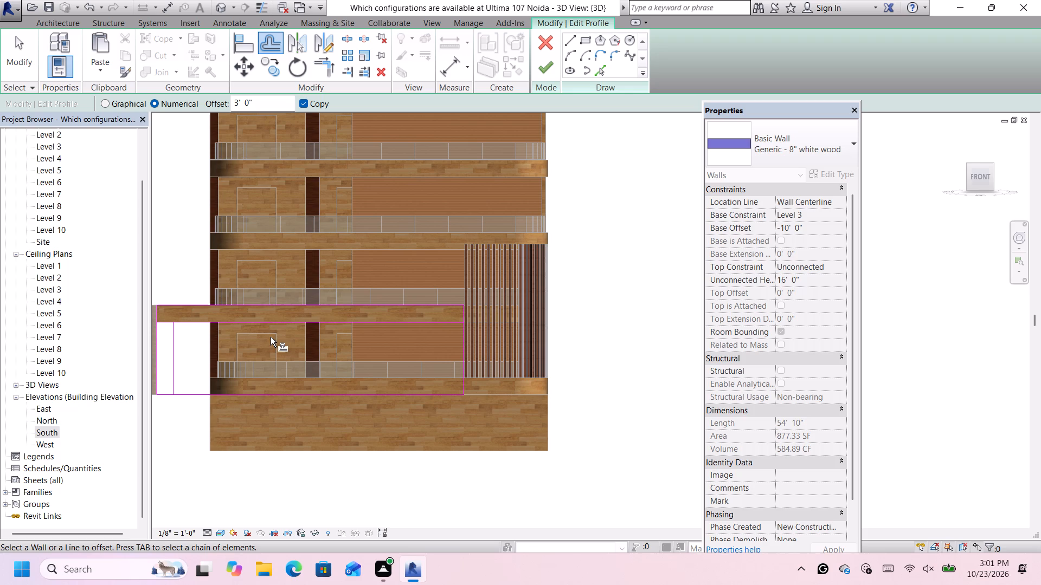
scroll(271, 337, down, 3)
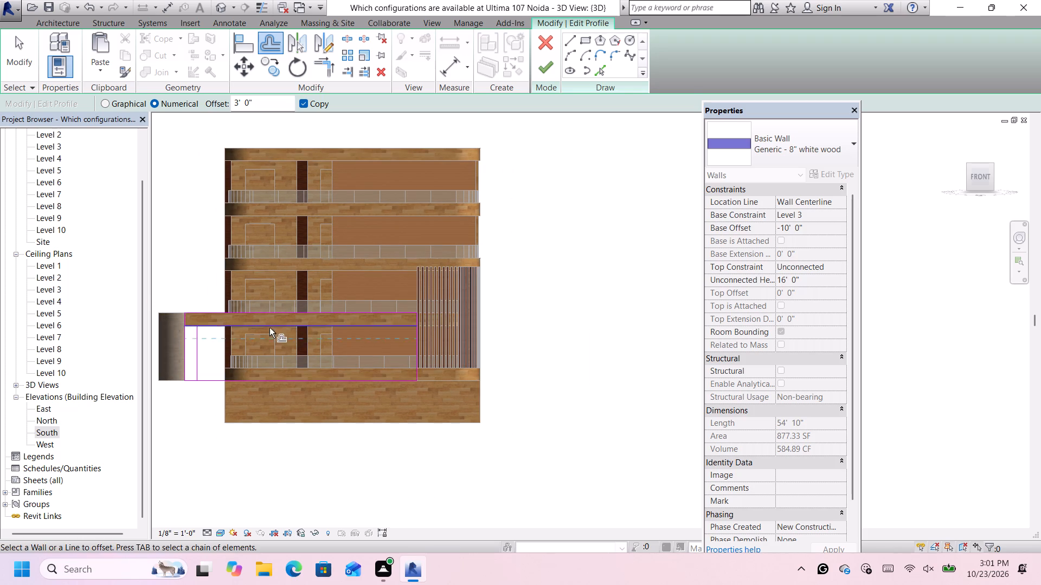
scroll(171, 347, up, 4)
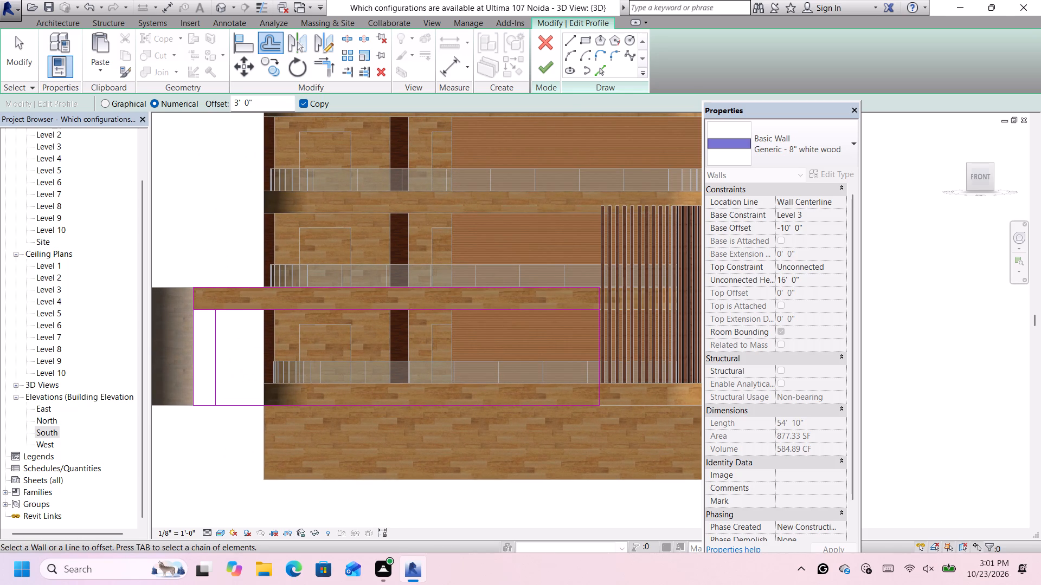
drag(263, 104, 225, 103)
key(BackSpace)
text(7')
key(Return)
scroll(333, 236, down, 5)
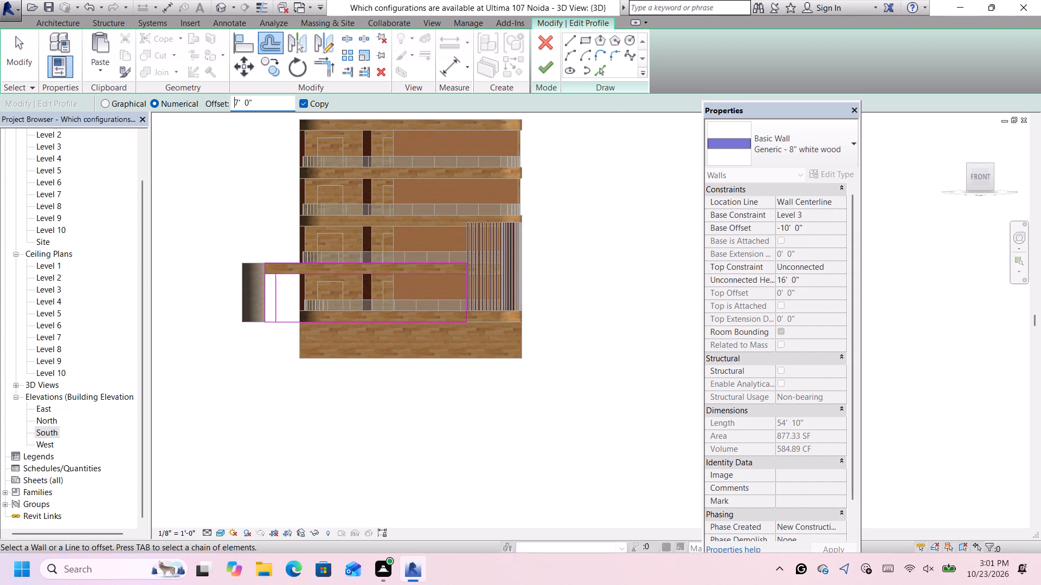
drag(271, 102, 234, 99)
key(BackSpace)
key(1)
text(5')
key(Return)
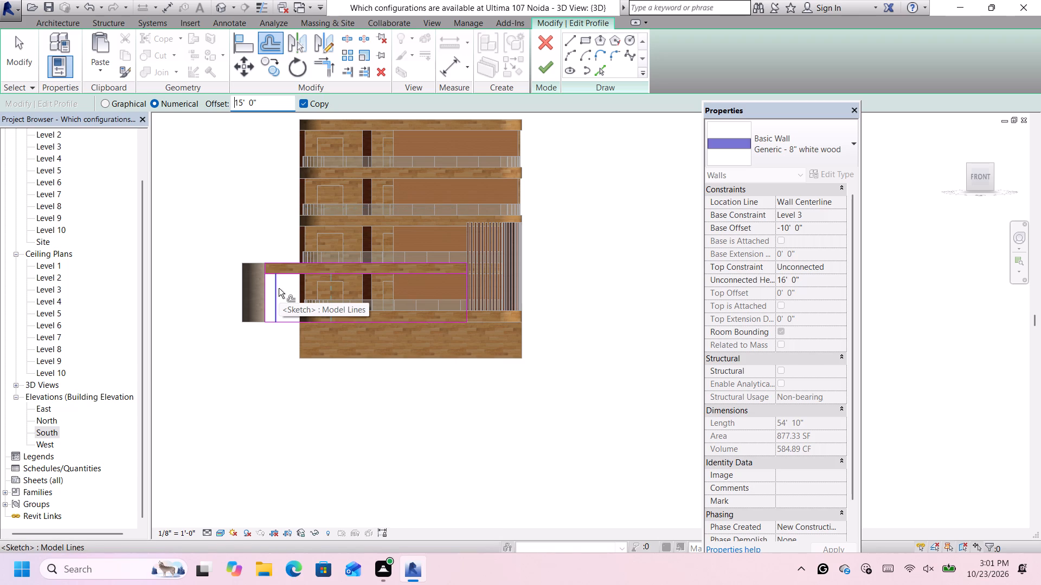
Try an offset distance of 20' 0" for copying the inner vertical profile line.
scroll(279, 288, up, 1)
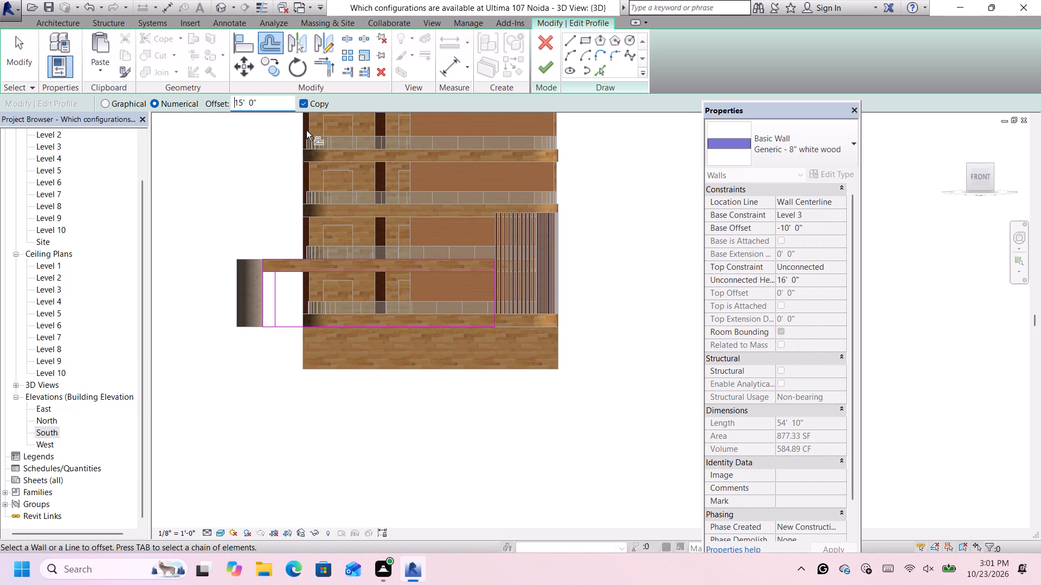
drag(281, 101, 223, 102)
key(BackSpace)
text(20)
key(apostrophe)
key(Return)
Offset a copy of the inner vertical profile line 25' 0" inward, toward the slatted screen.
drag(269, 101, 232, 94)
key(BackSpace)
text(25')
key(Return)
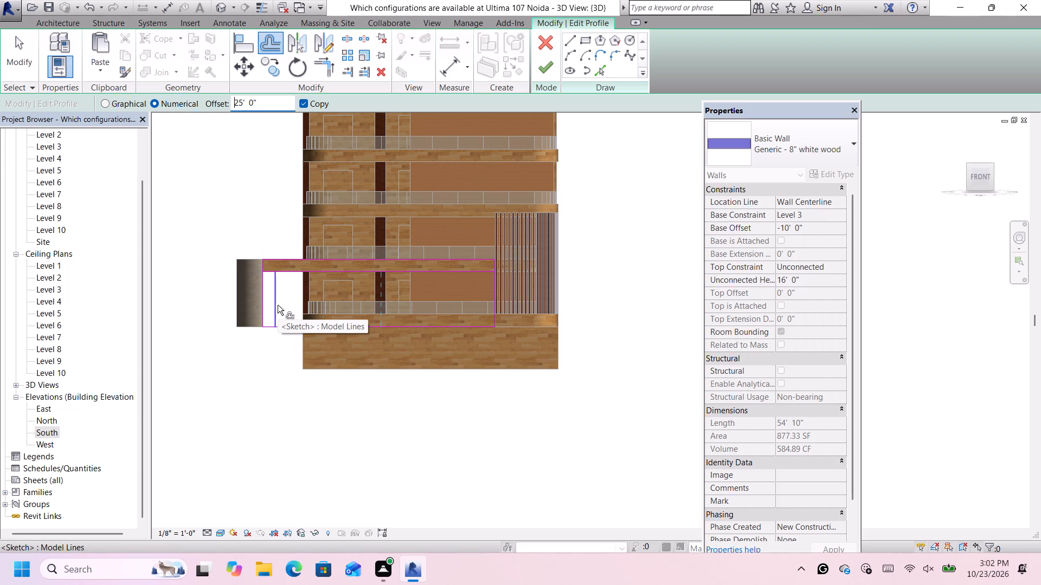
click(277, 305)
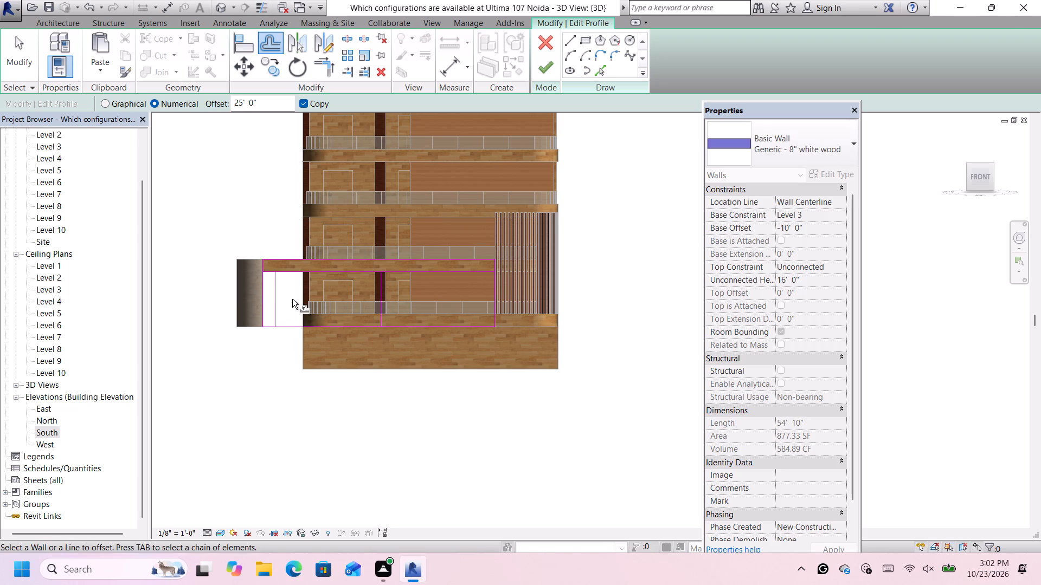
scroll(292, 298, down, 1)
key(space)
scroll(393, 280, up, 4)
scroll(434, 349, down, 4)
click(575, 311)
key(space)
key(Escape)
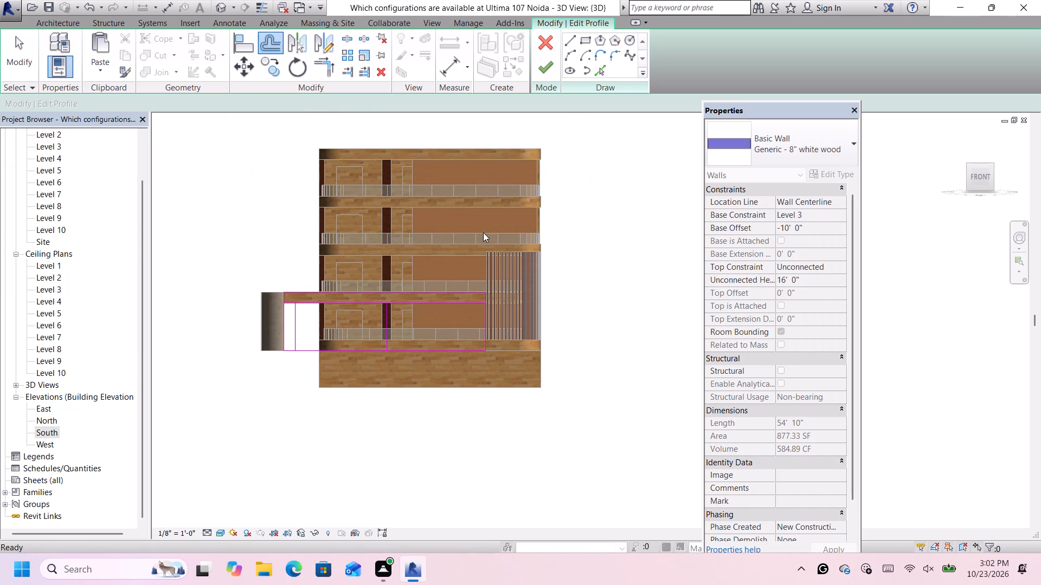
Draw an arc of about 29' 5" radius from the 25' 0" offset line's top end to the inner vertical line's bottom end.
click(570, 50)
scroll(340, 347, up, 1)
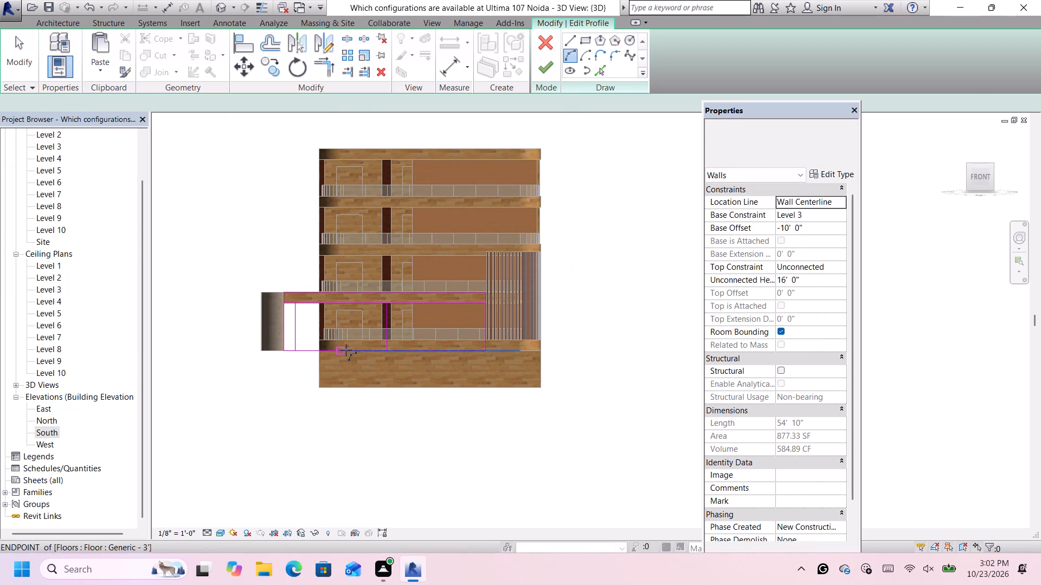
scroll(346, 350, up, 3)
click(416, 271)
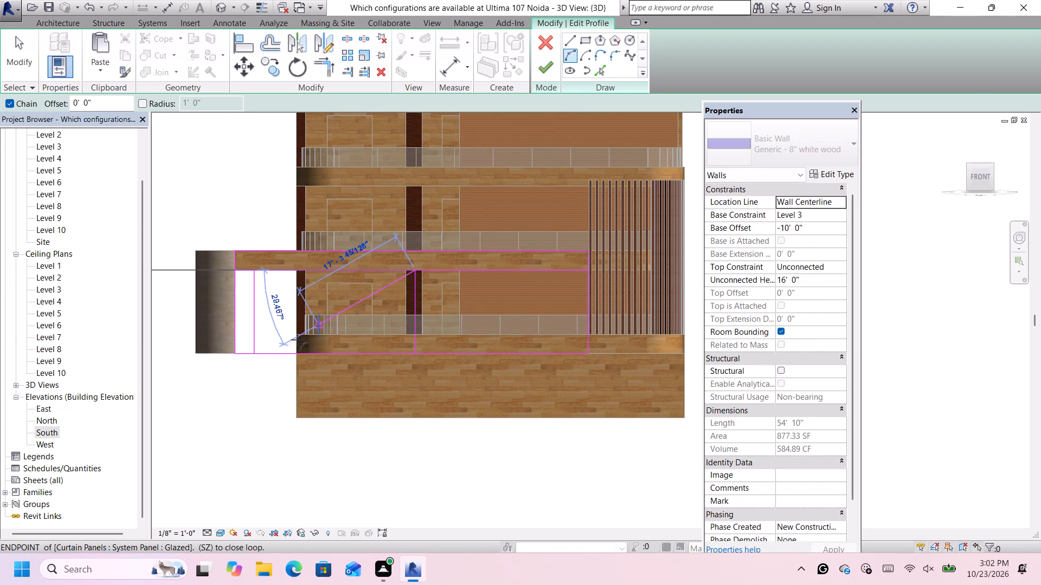
click(256, 355)
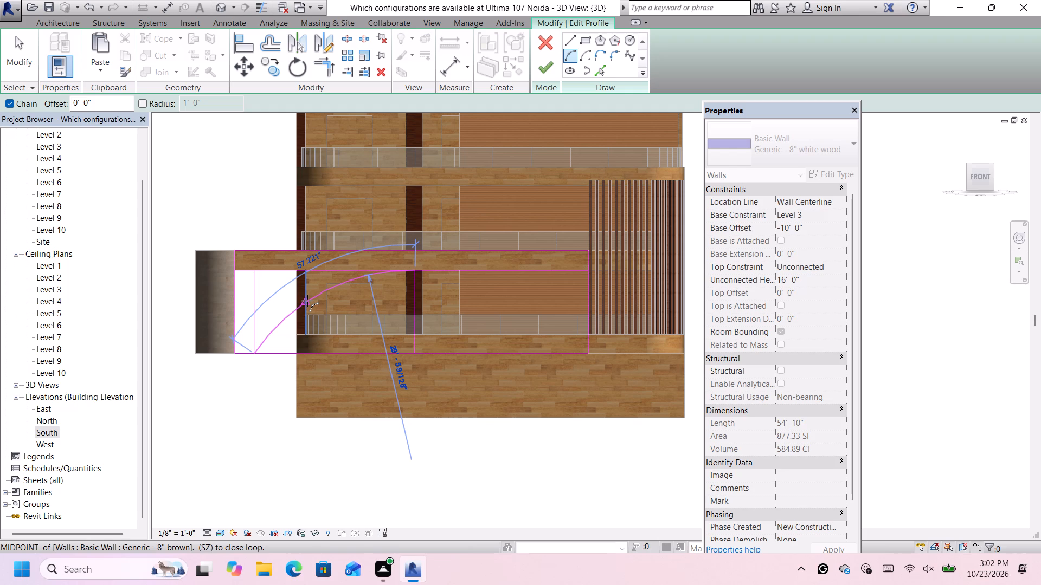
click(307, 301)
scroll(382, 276, up, 5)
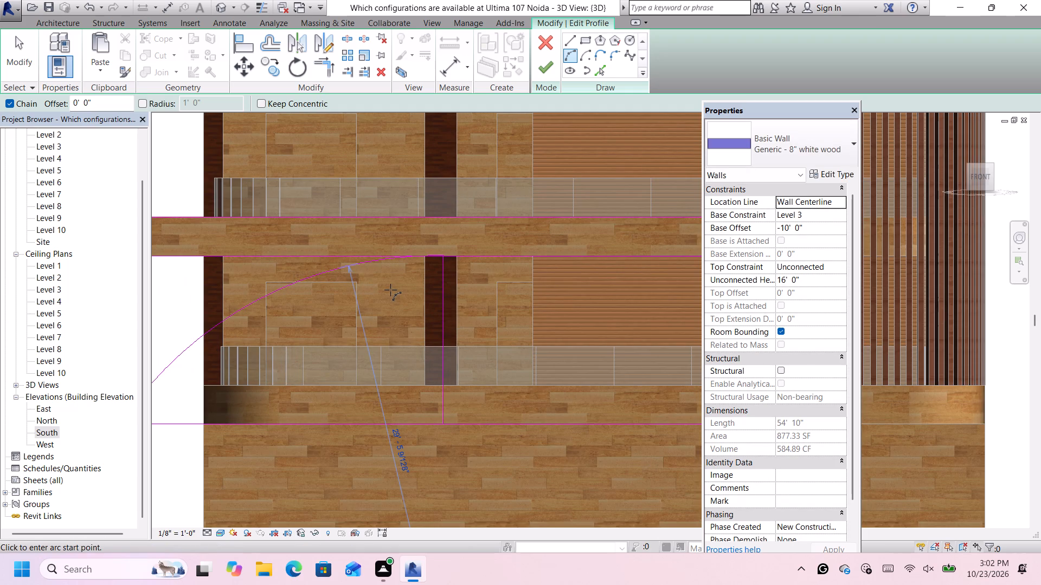
key(space)
scroll(390, 290, down, 2)
key(Escape)
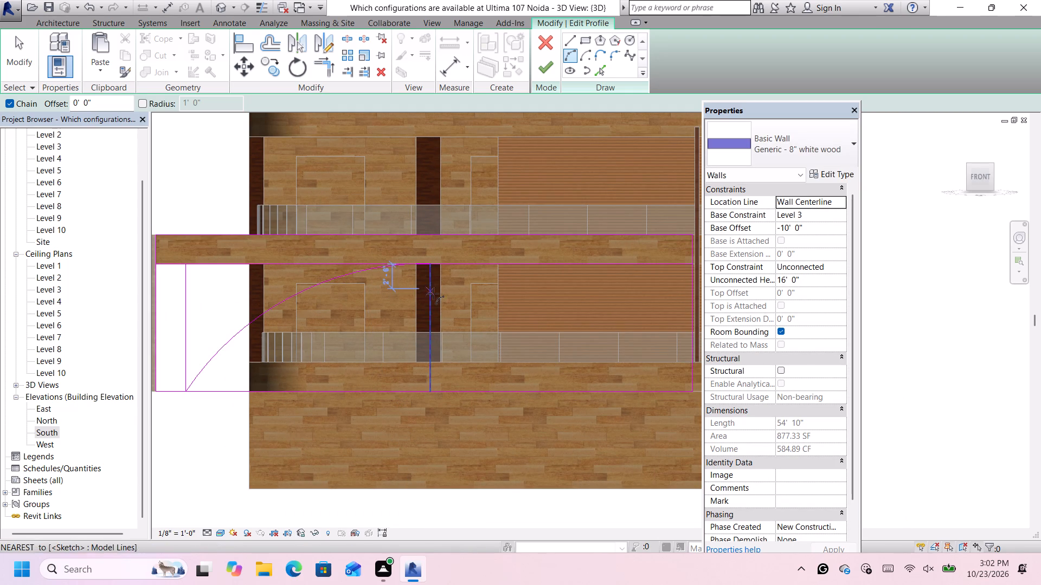
key(Escape)
Delete the two vertical construction lines at the ends of the arc.
click(430, 296)
key(Delete)
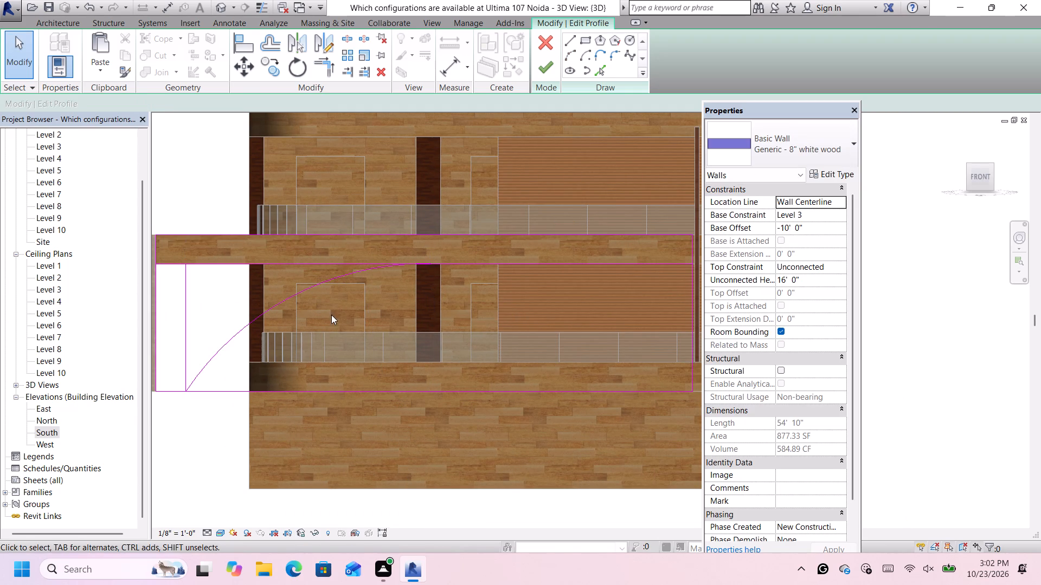
scroll(265, 321, down, 2)
click(208, 320)
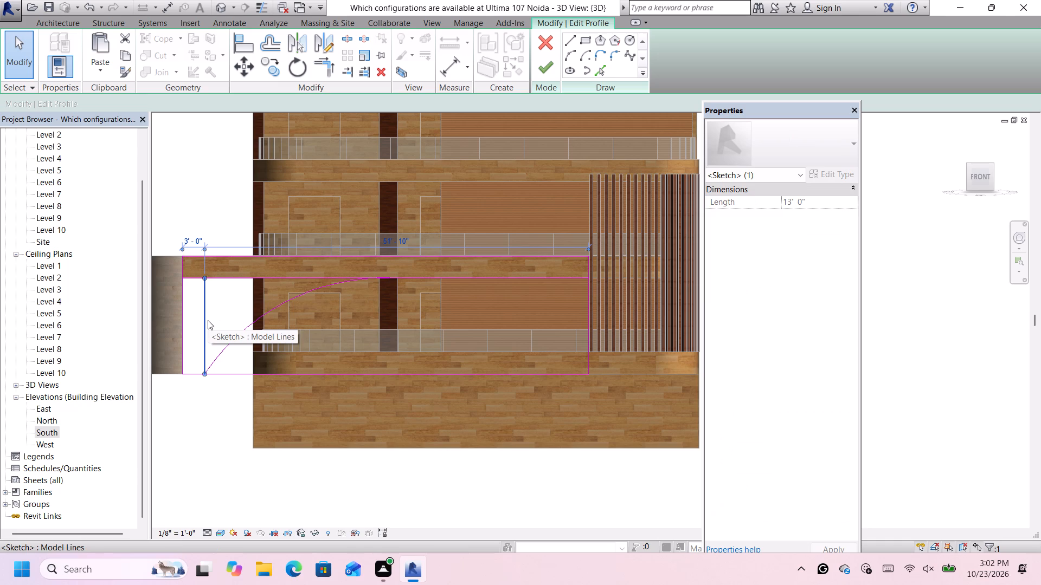
key(Delete)
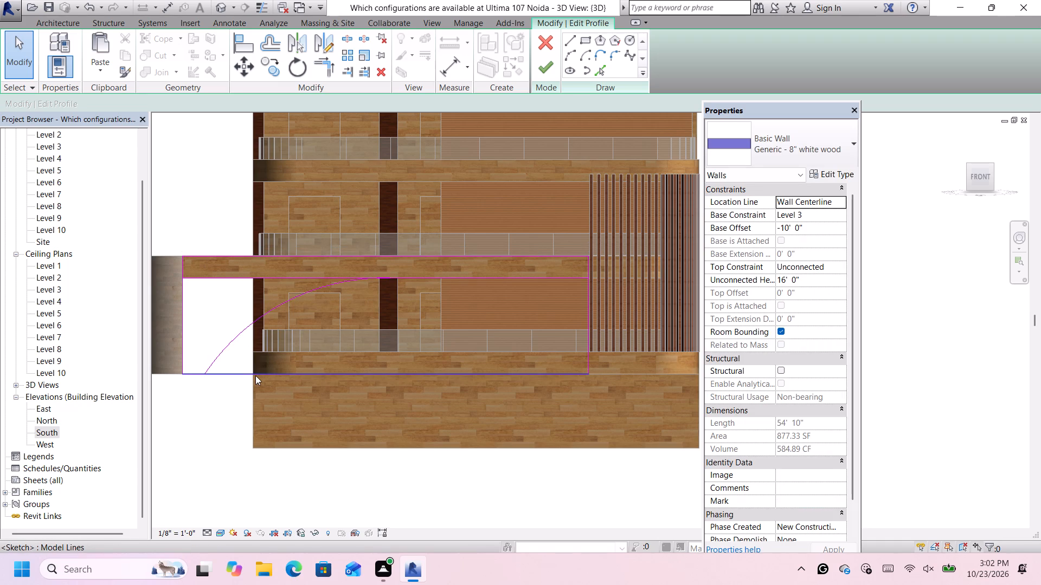
Trim the bottom edge to the arc's lower end and the vertical edge beside the slatted screen to the inner horizontal line.
click(320, 68)
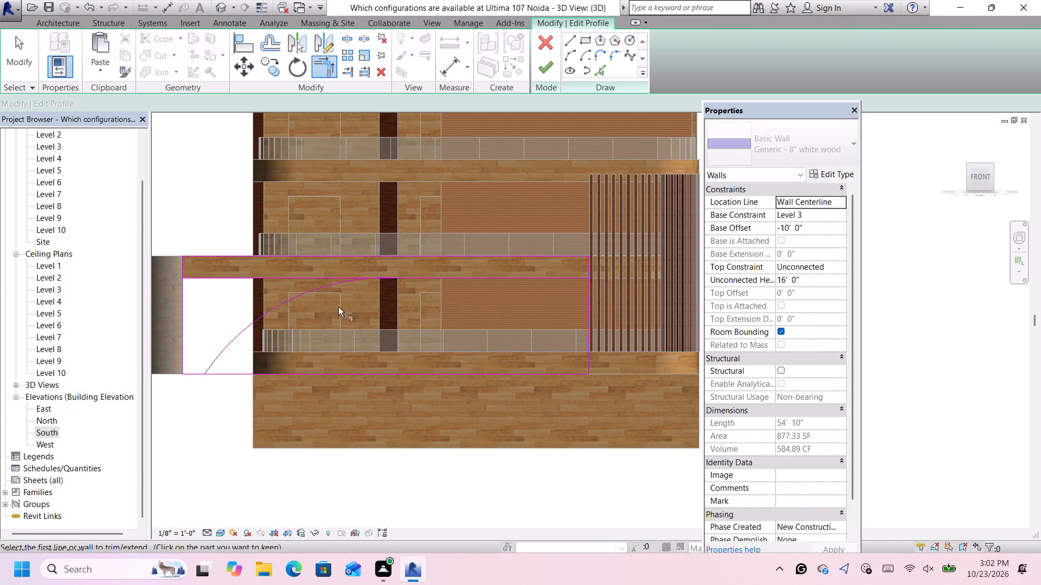
scroll(239, 375, up, 1)
click(215, 354)
click(185, 372)
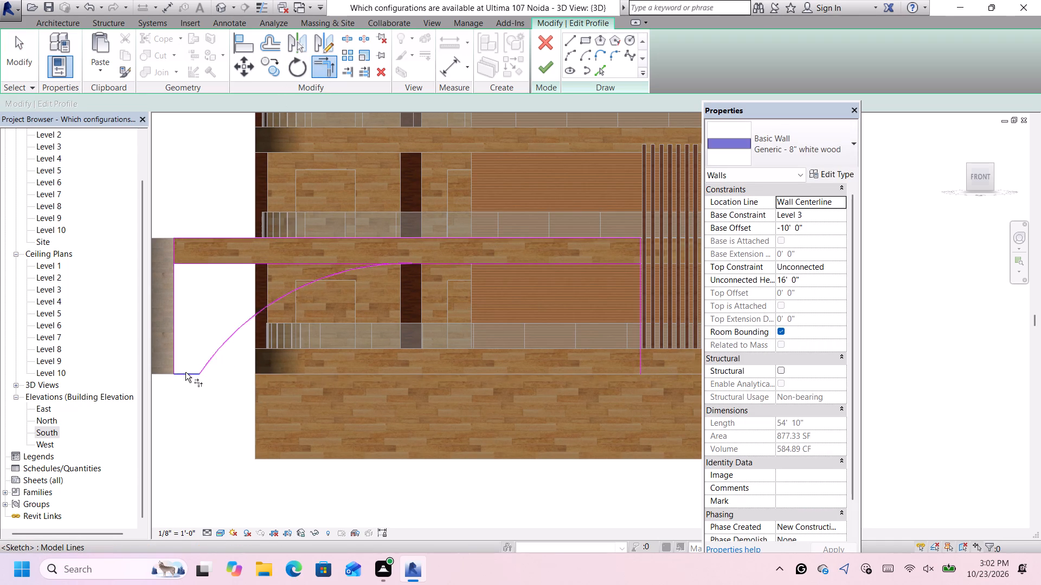
scroll(189, 375, down, 7)
scroll(388, 340, up, 4)
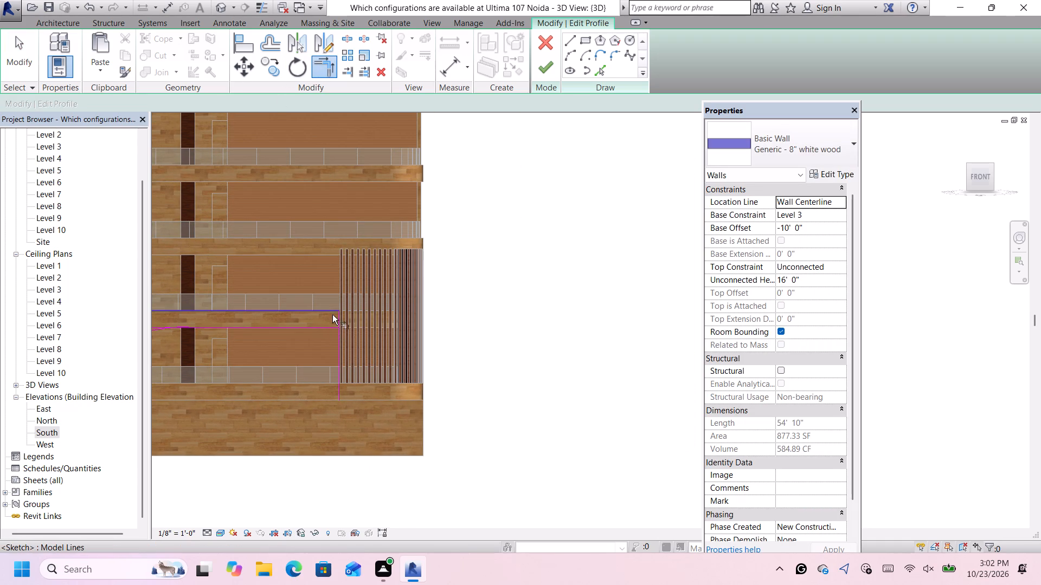
click(331, 325)
scroll(336, 317, up, 4)
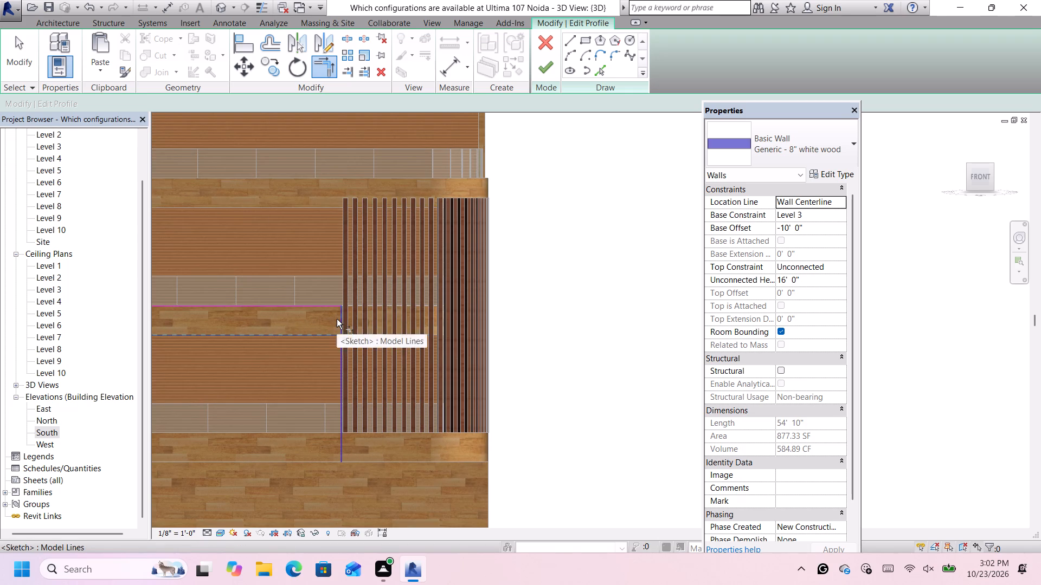
click(339, 320)
scroll(339, 320, down, 12)
scroll(397, 326, up, 2)
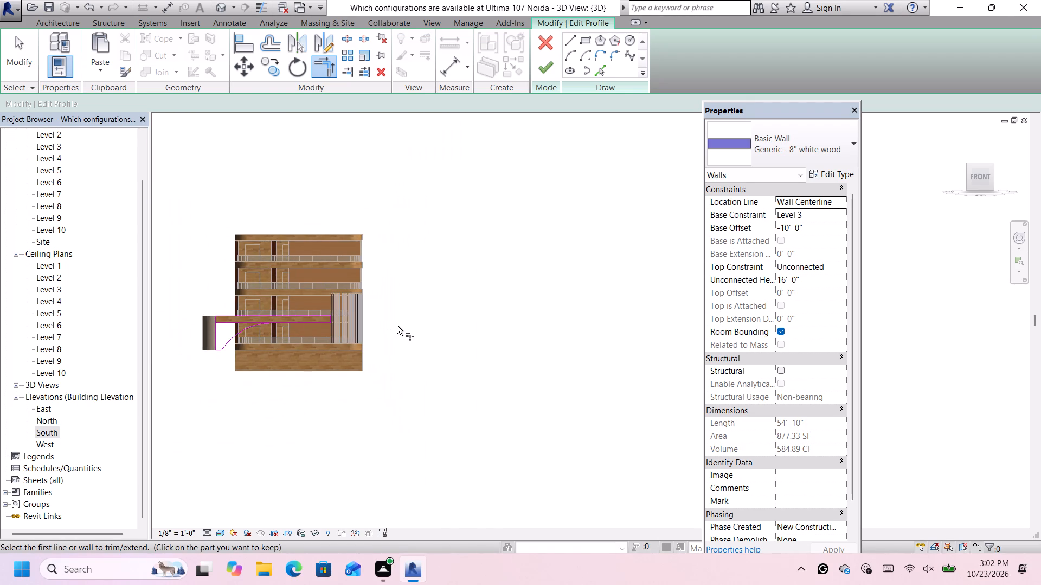
scroll(397, 326, down, 3)
scroll(167, 395, up, 2)
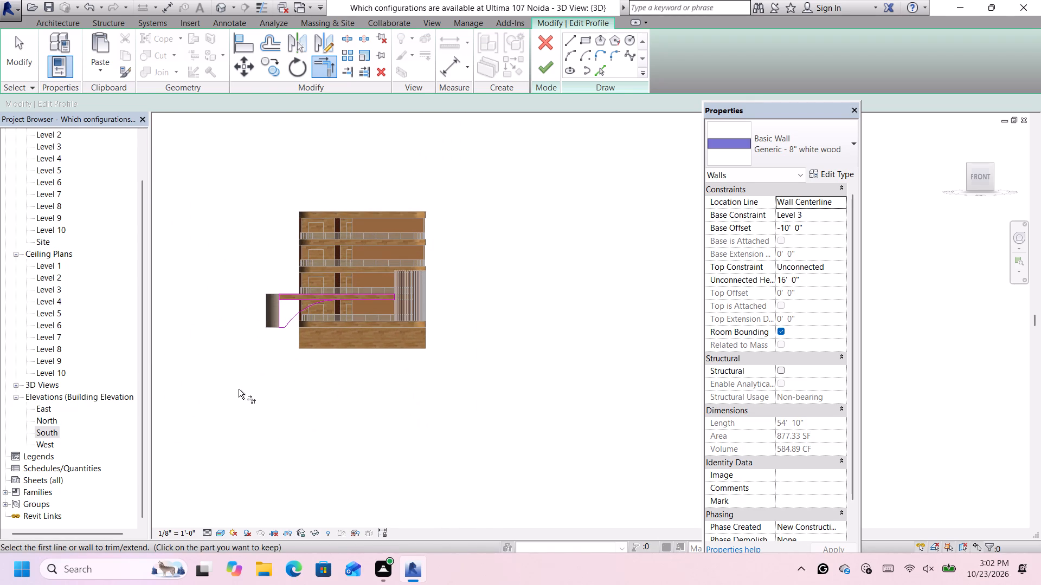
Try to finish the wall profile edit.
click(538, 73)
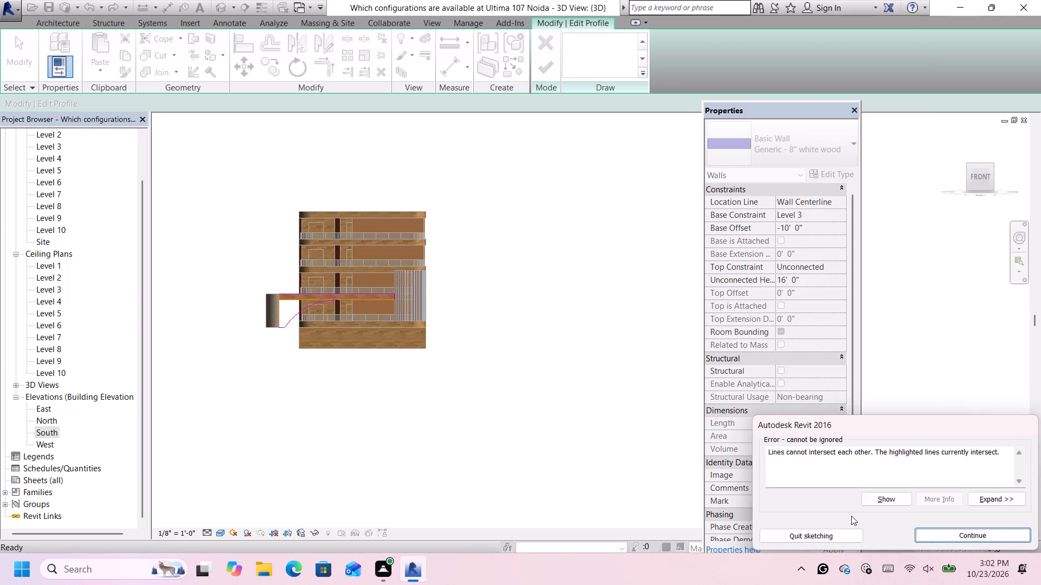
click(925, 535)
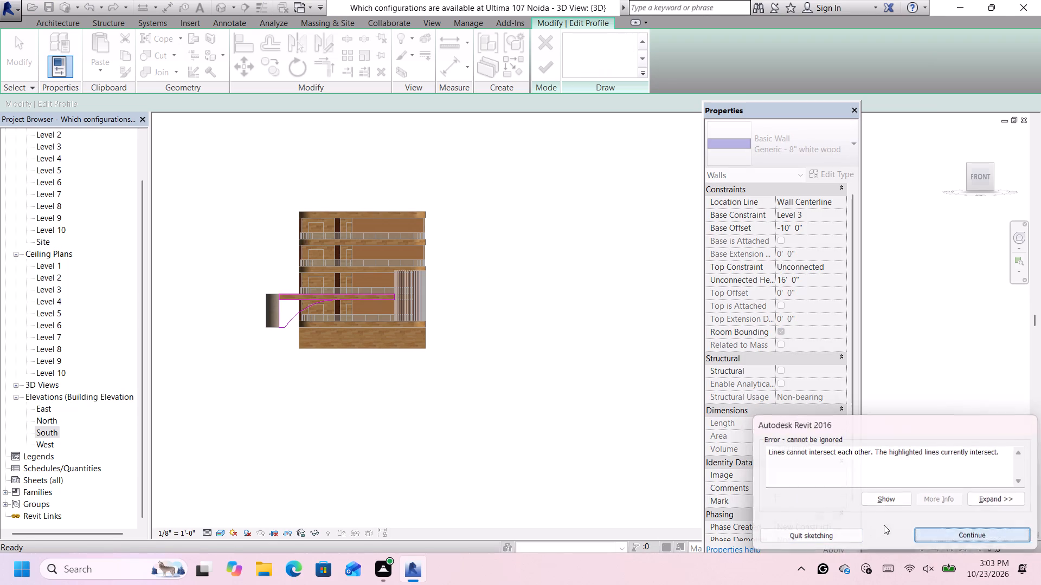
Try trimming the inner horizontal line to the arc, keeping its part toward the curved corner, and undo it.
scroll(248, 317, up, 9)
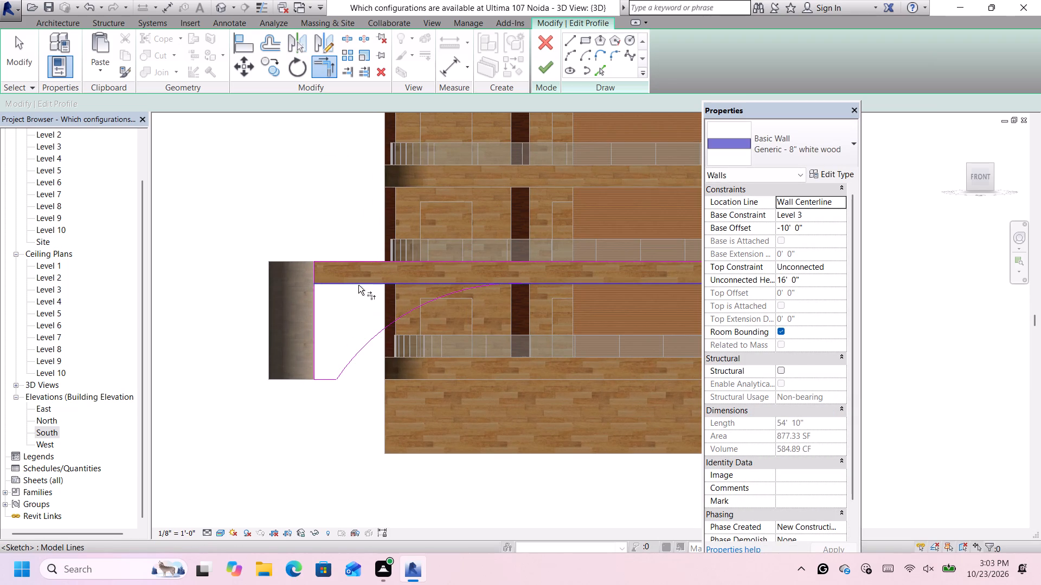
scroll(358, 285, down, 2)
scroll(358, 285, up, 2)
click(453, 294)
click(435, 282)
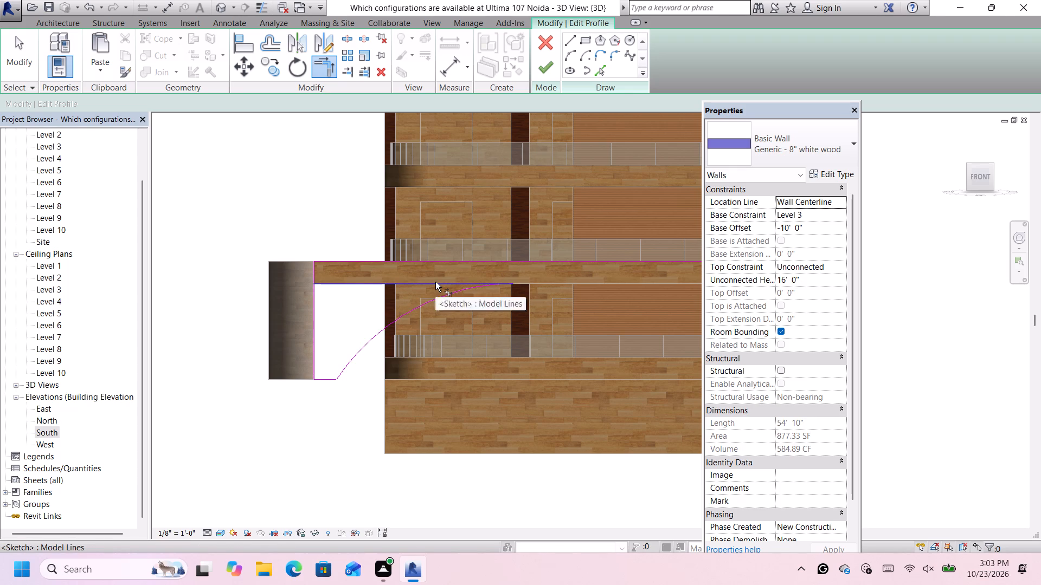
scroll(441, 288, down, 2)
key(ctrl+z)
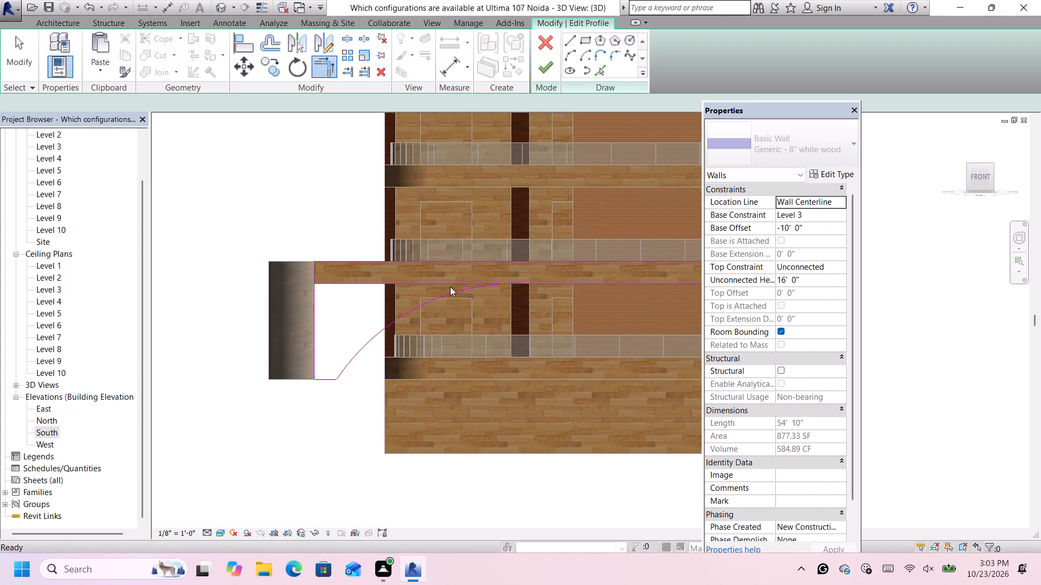
Trim the inner horizontal line to the arc's upper end, keeping its part toward the slatted screen, and finish the profile edit.
click(456, 291)
click(552, 283)
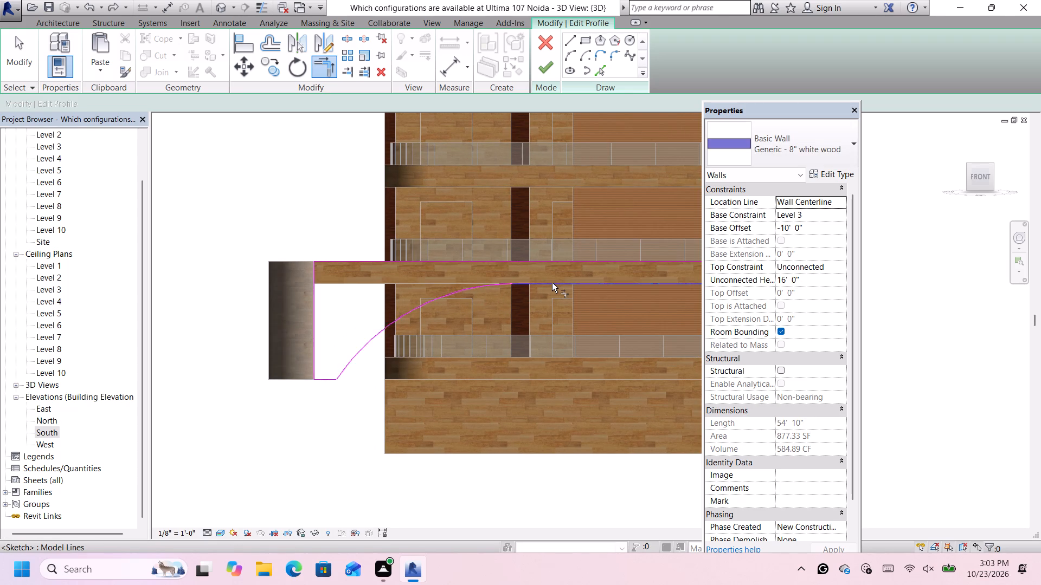
scroll(552, 284, down, 8)
scroll(704, 263, up, 3)
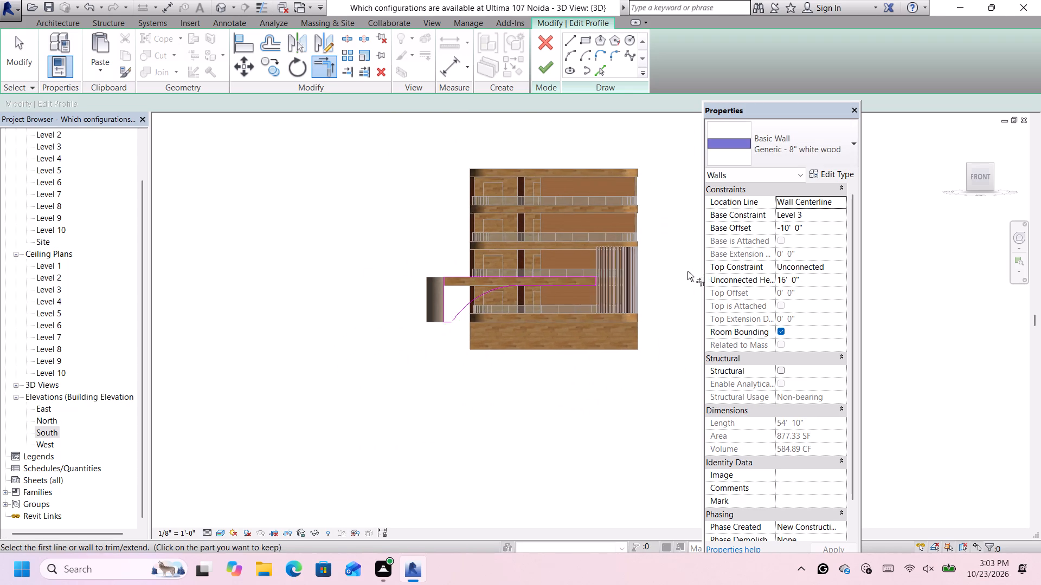
scroll(687, 271, up, 2)
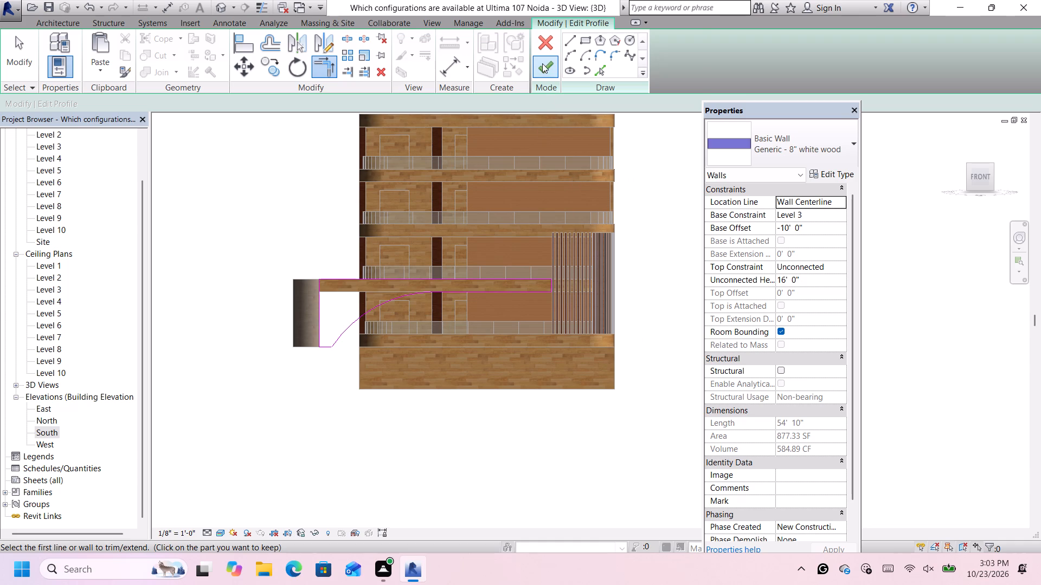
click(542, 63)
click(641, 264)
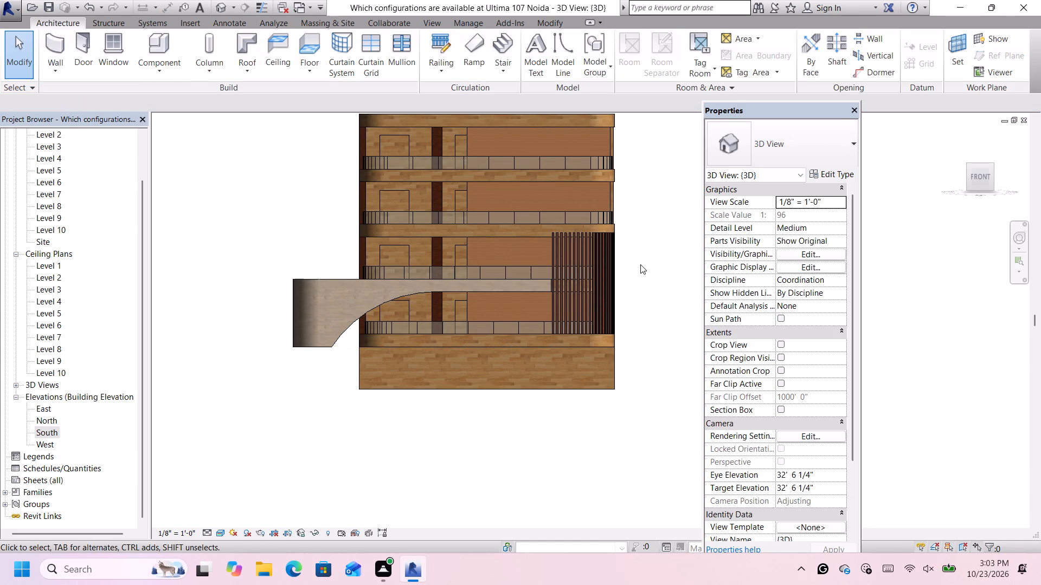
Examine the arched front wall in an isometric view from the top front-left corner.
scroll(638, 264, down, 3)
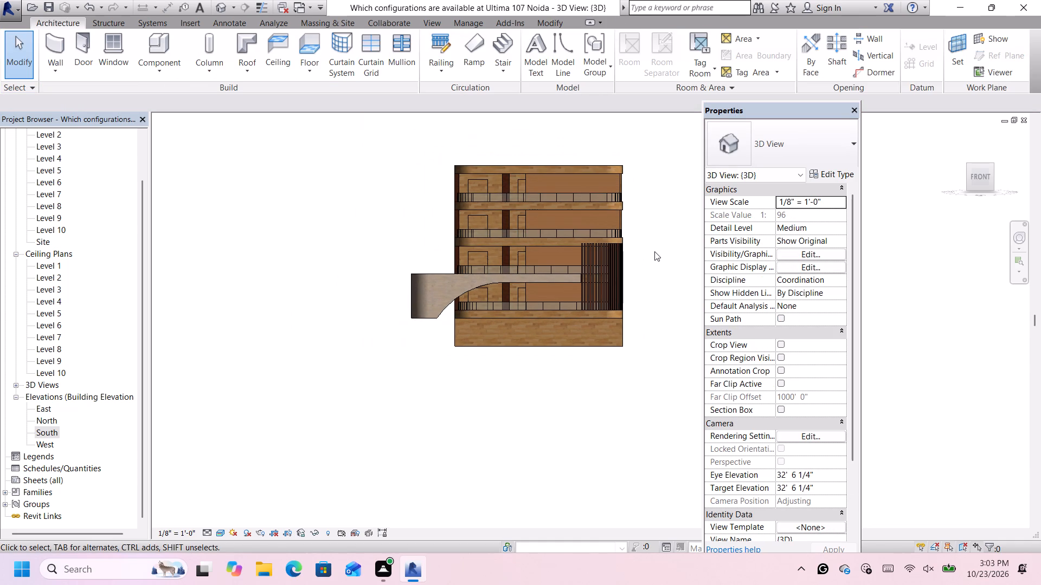
scroll(654, 251, up, 1)
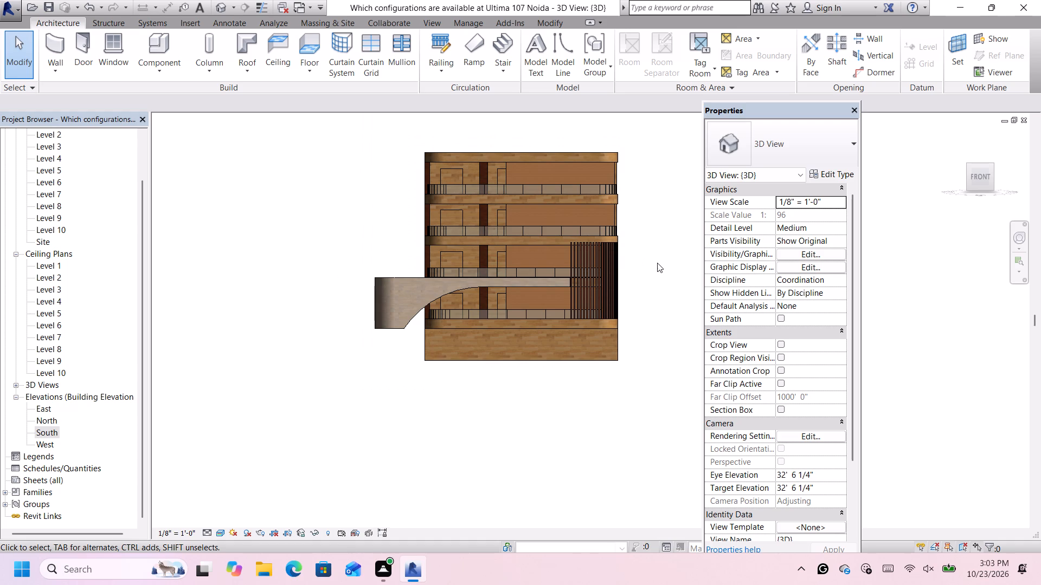
click(969, 165)
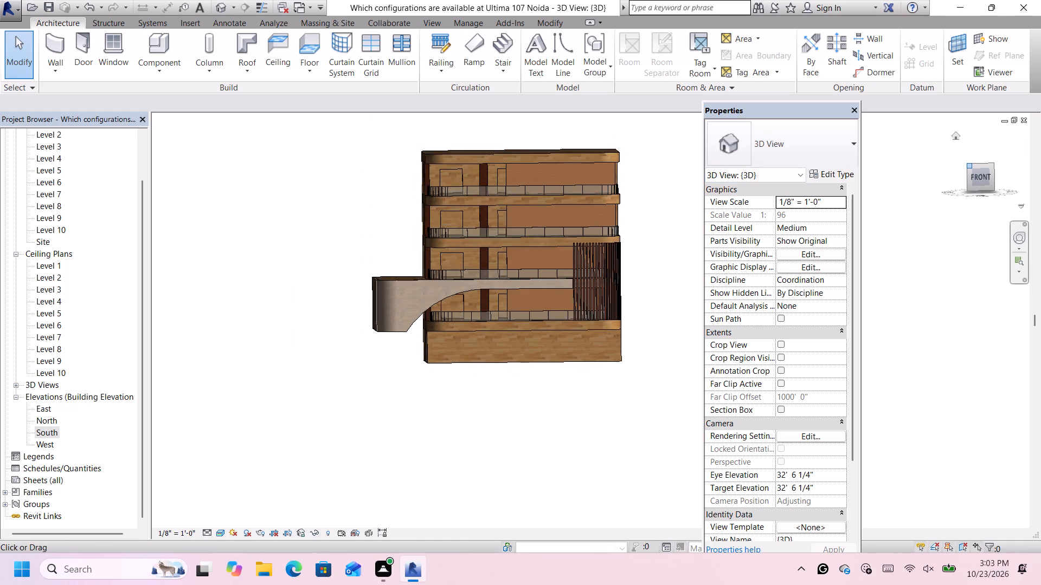
scroll(473, 375, up, 1)
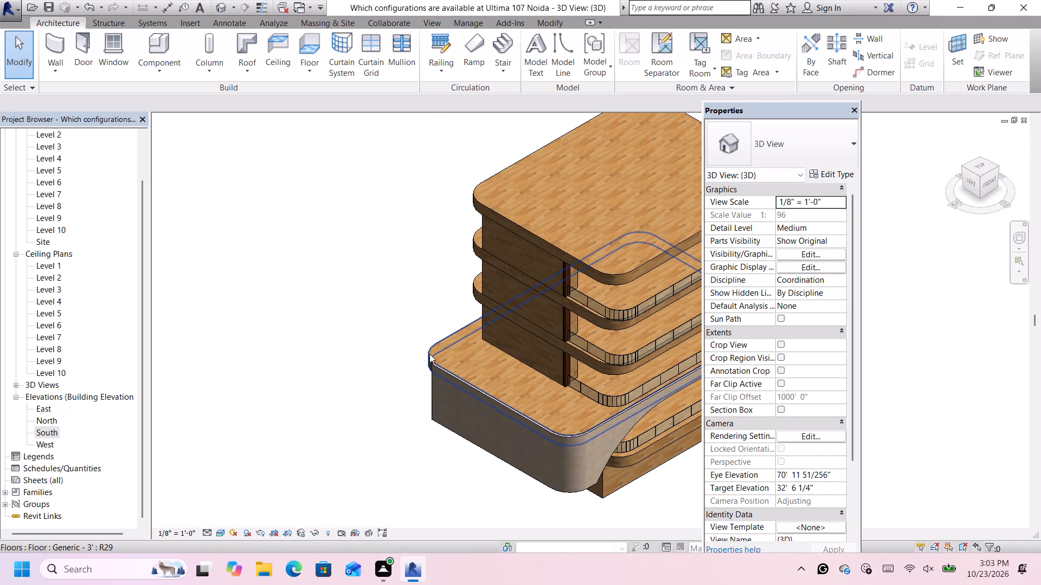
Edit the Level 3 floor boundary, move its 39' projecting end edge inward toward the building, and finish the edit.
double_click(429, 354)
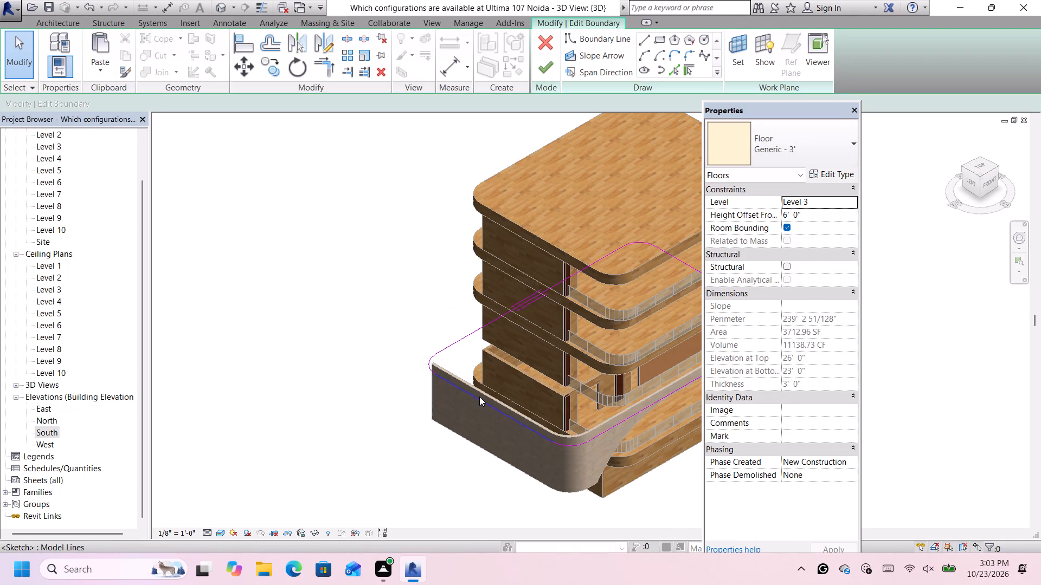
click(479, 396)
key(Right)
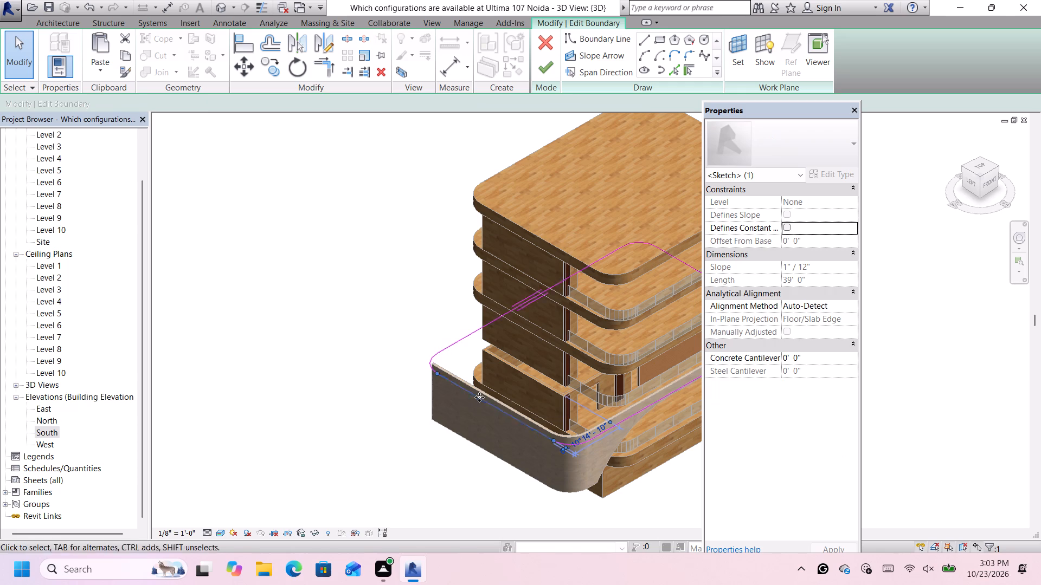
key(Right)
key(Right)
key(Right)
key(Right)
key(Right)
key(Right)
key(Right)
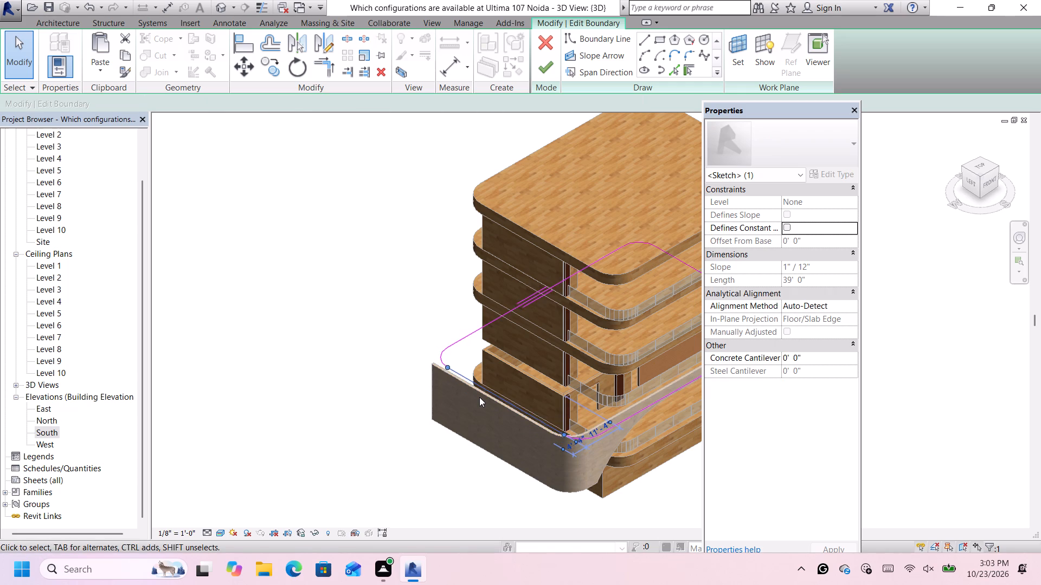
key(Right)
key(Right)
key(Right)
key(Right)
key(Right)
key(Right)
key(Right)
key(Right)
key(Right)
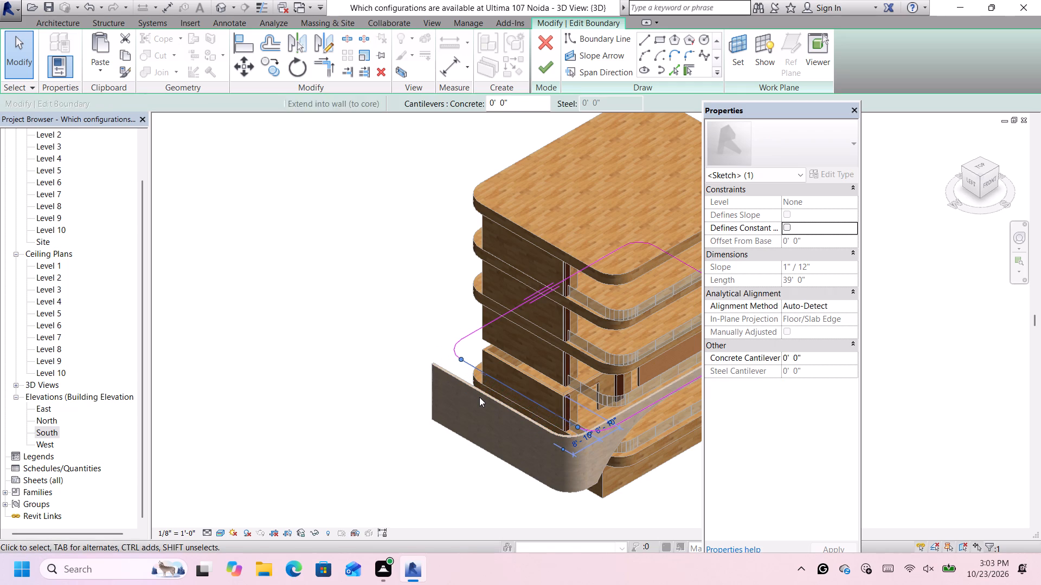
key(Right)
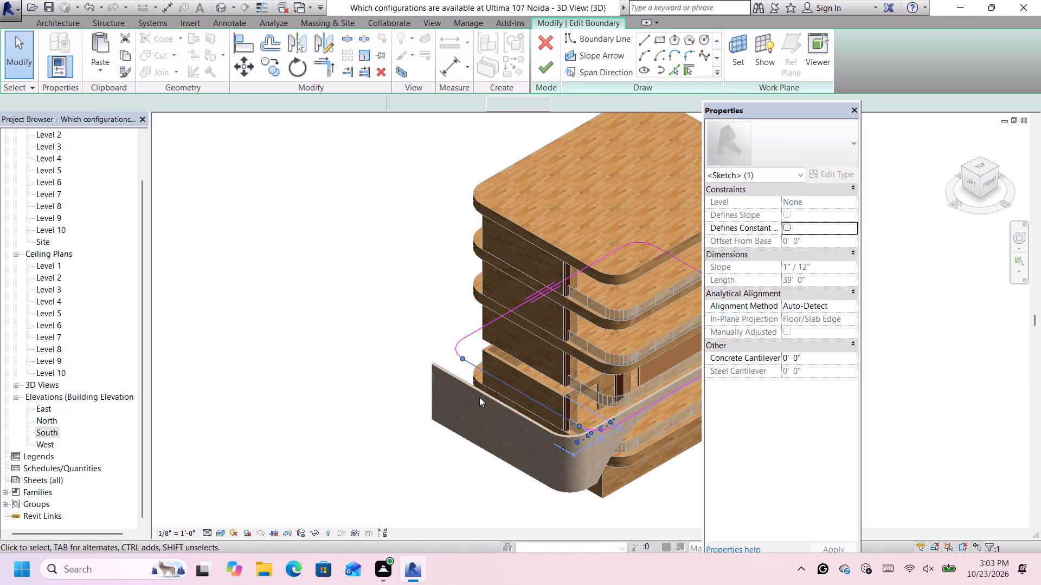
click(544, 66)
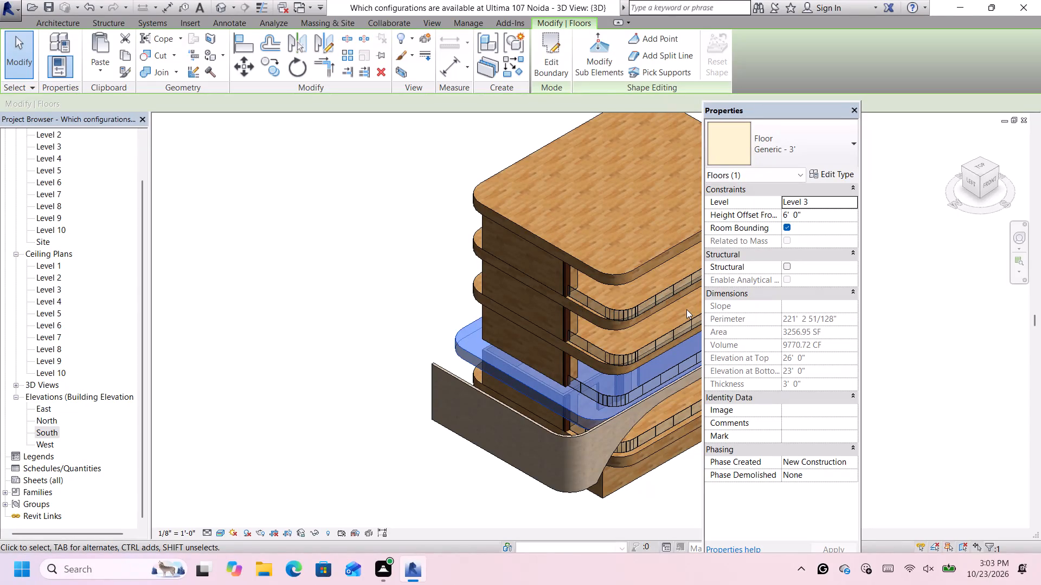
From the front view, shift the three projecting Generic - 8" white wood walls together toward the building, reducing their overhang.
click(991, 181)
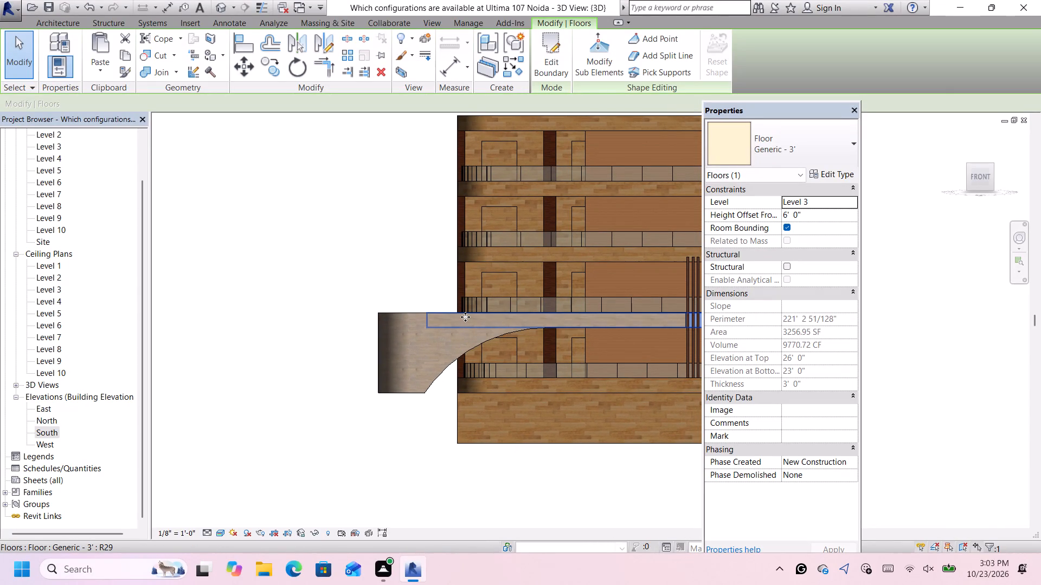
scroll(465, 317, down, 3)
scroll(454, 307, up, 2)
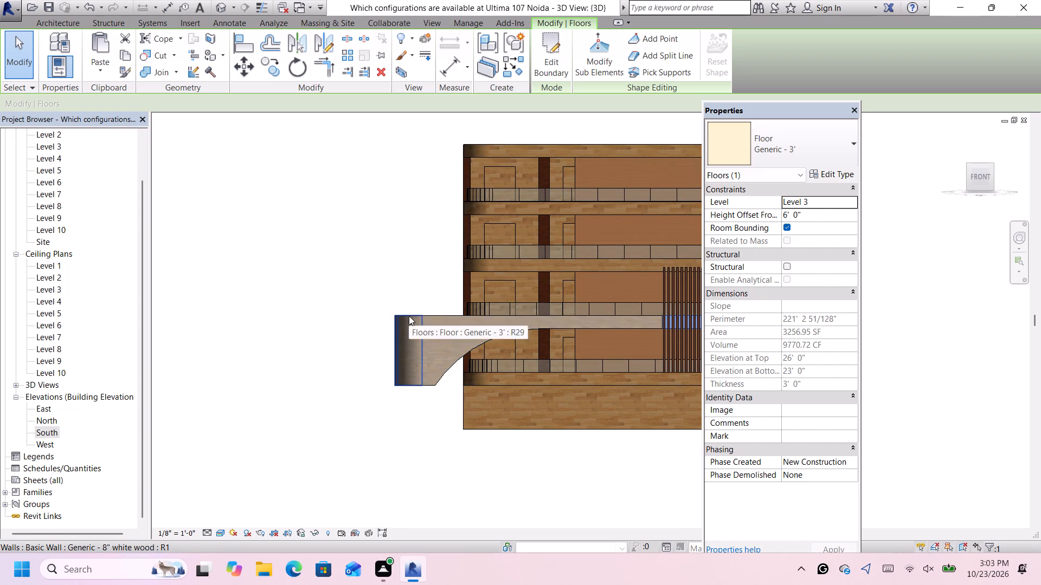
scroll(413, 313, down, 1)
drag(437, 289, 385, 347)
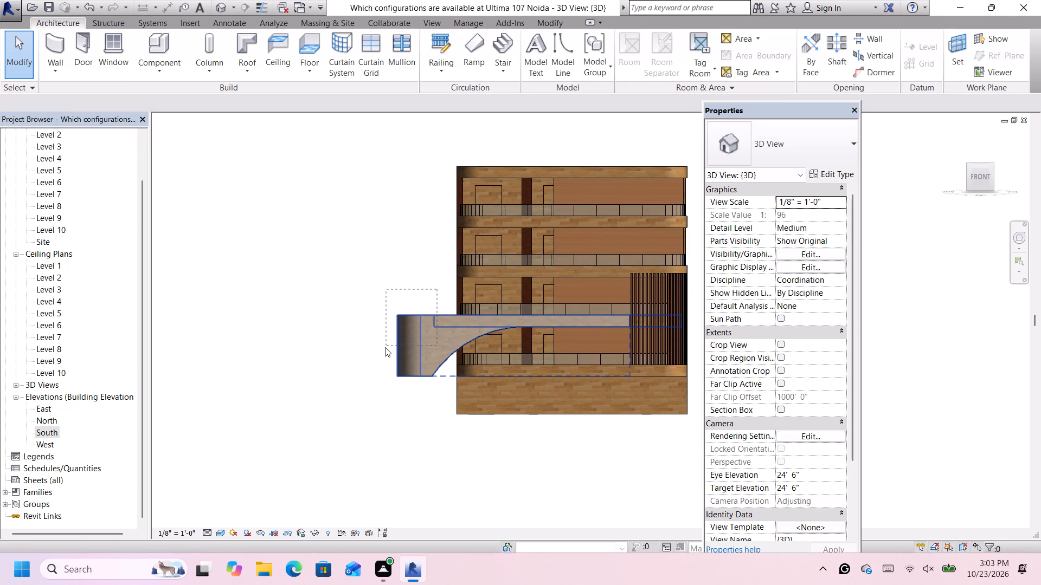
drag(385, 347, 344, 325)
drag(344, 325, 367, 290)
drag(426, 304, 403, 343)
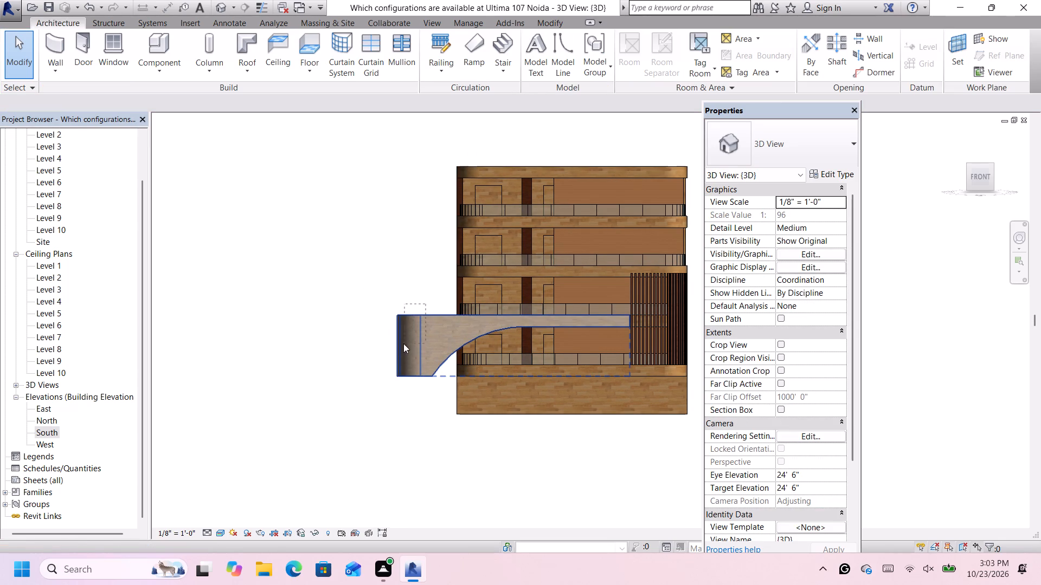
drag(403, 343, 377, 360)
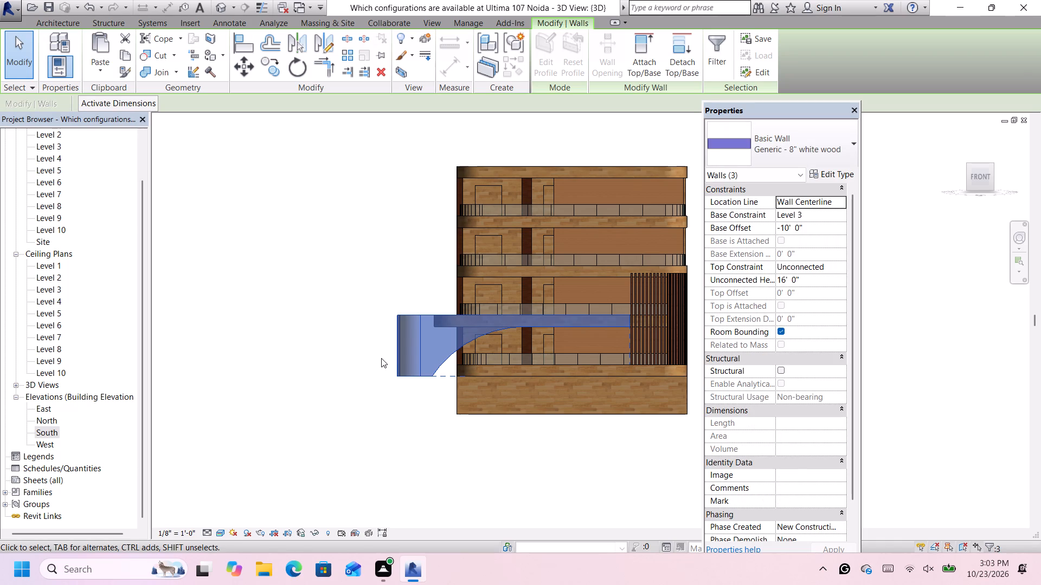
key(Right)
key(Right)
key(Right)
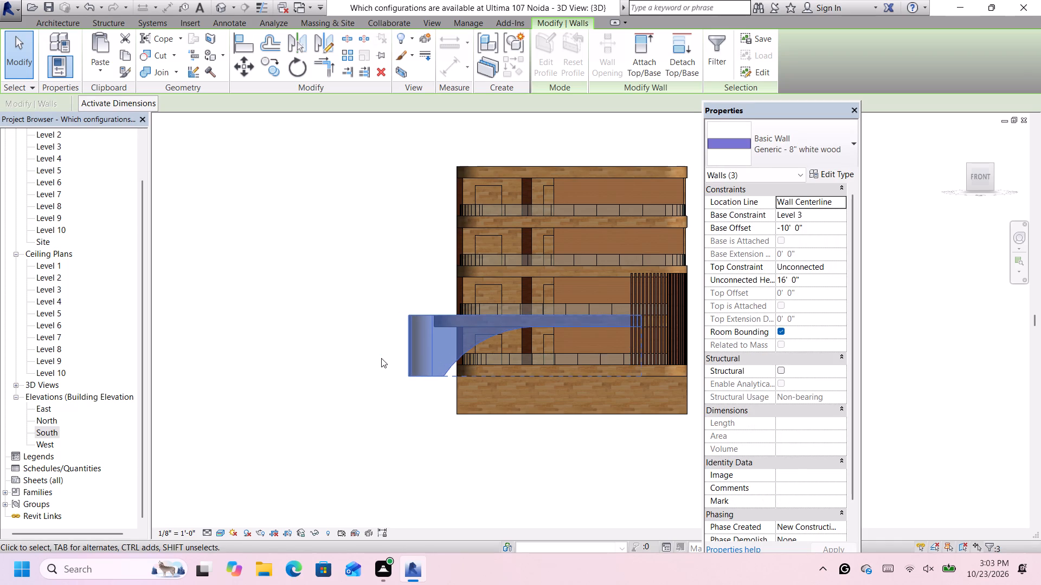
key(Right)
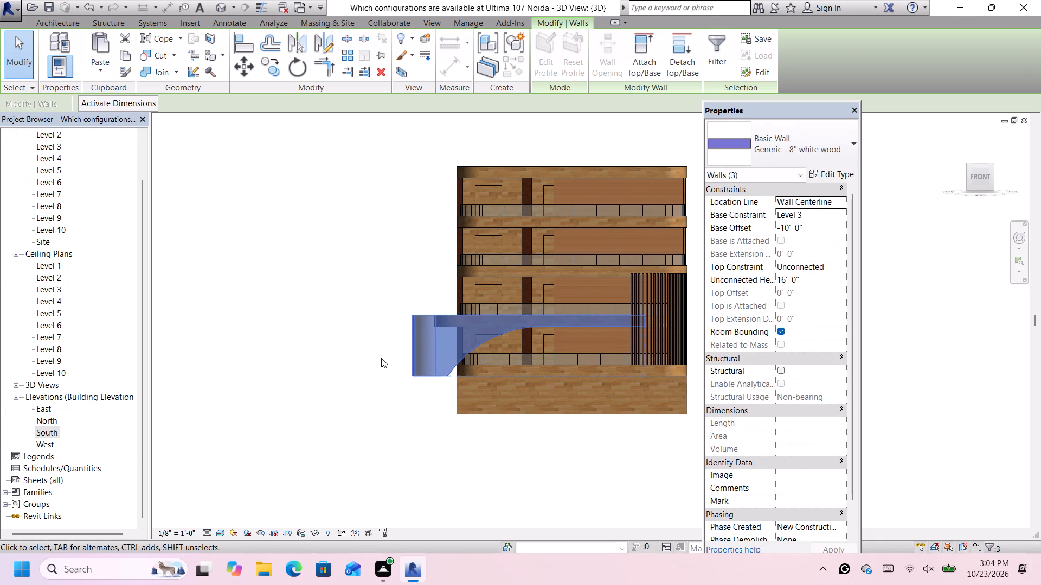
key(Right)
key(Right)
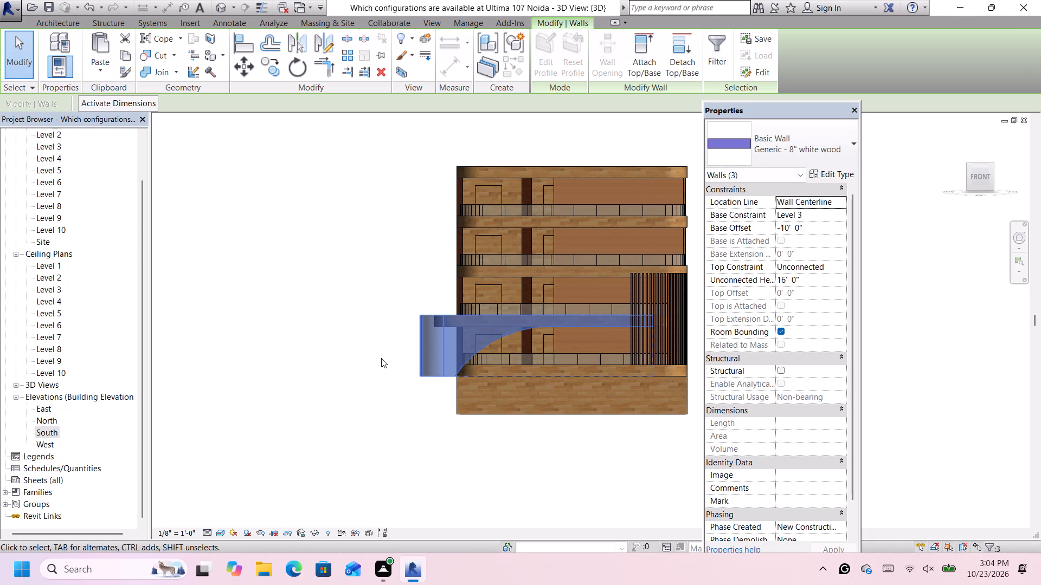
key(Left)
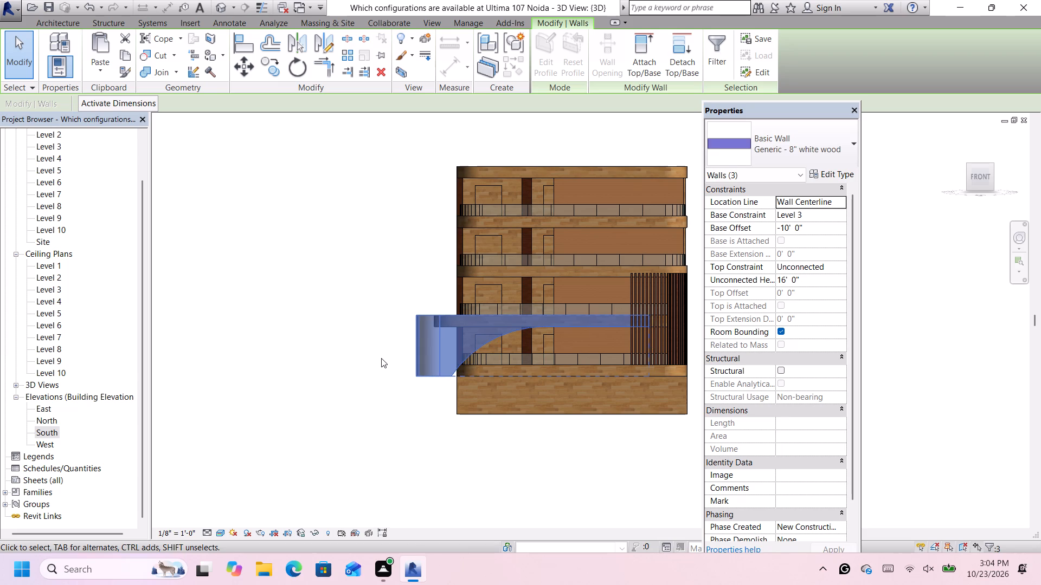
key(Left)
key(Right)
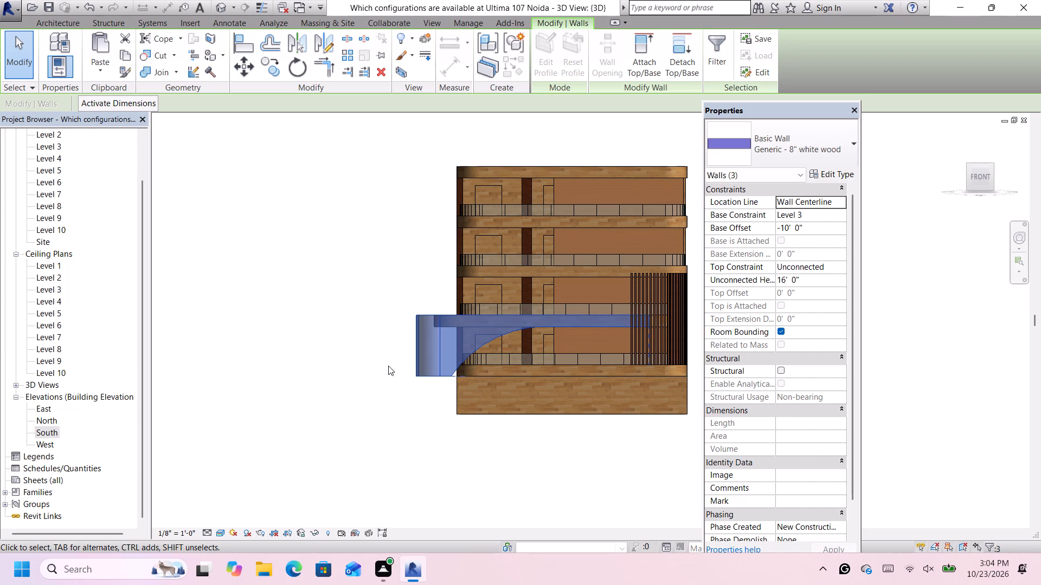
click(583, 486)
Shorten the long arched white wood wall by pulling its far end back to the first column of the slatted screen.
scroll(649, 292, up, 4)
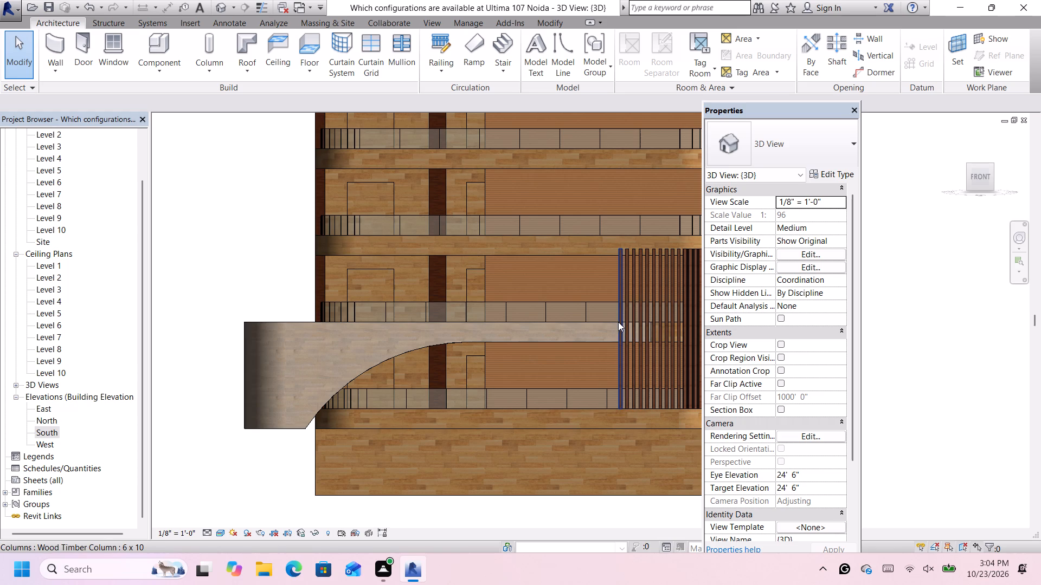
click(611, 322)
scroll(656, 337, up, 3)
scroll(652, 340, down, 5)
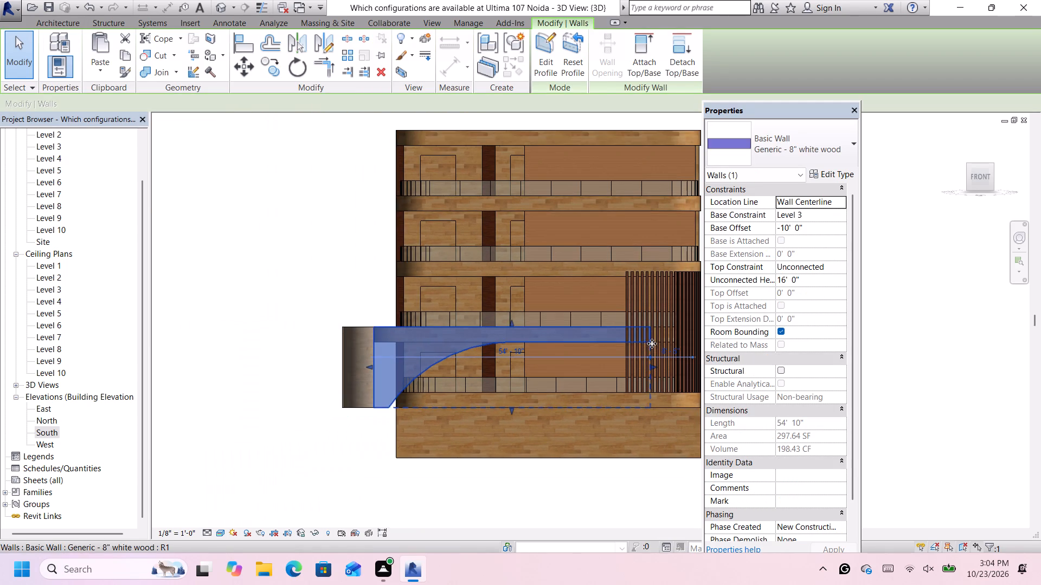
scroll(651, 351, up, 1)
scroll(647, 353, down, 5)
scroll(652, 364, up, 4)
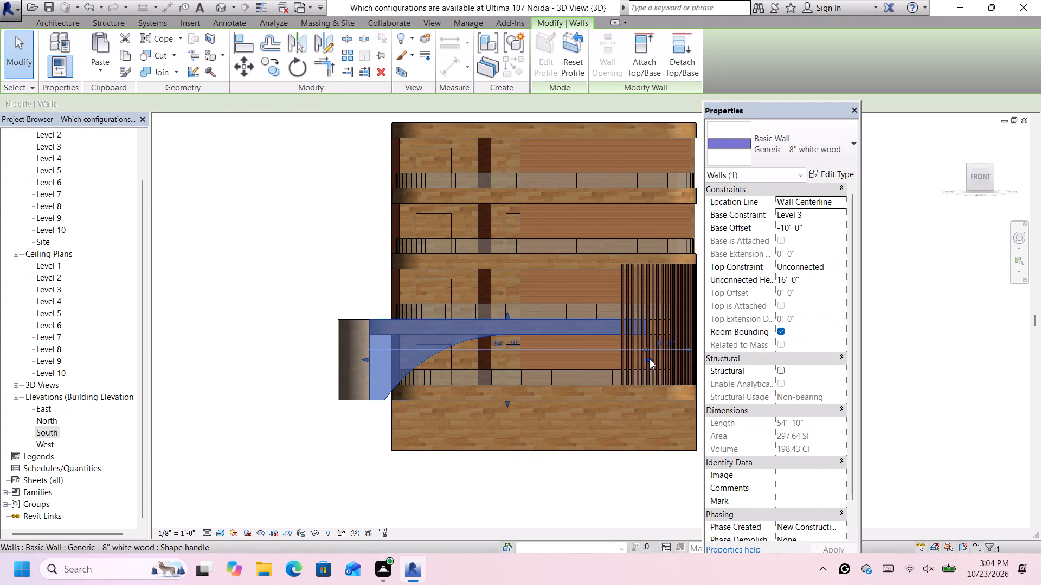
drag(648, 356, 634, 357)
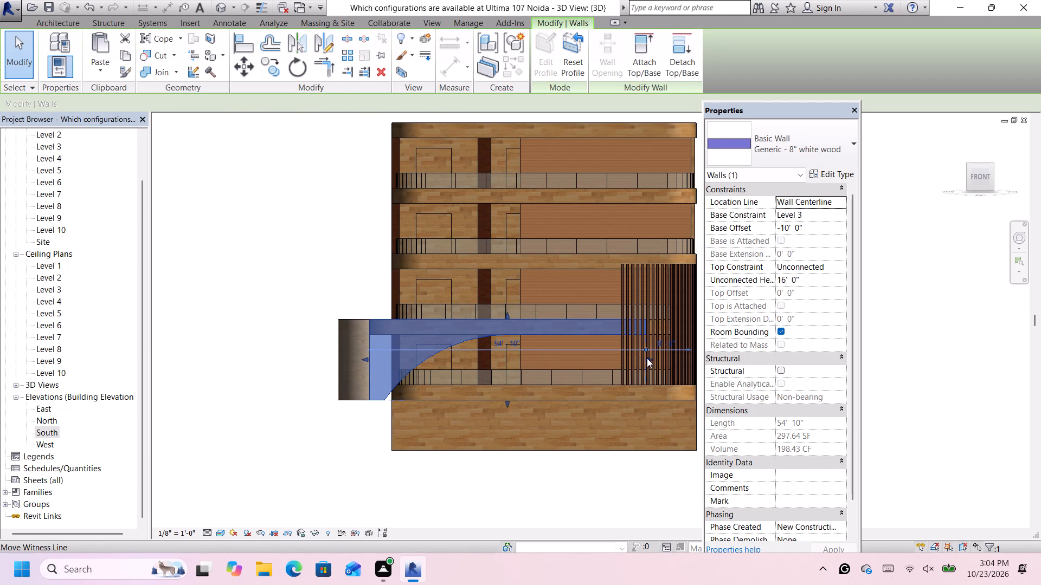
drag(647, 358, 635, 361)
scroll(649, 360, up, 4)
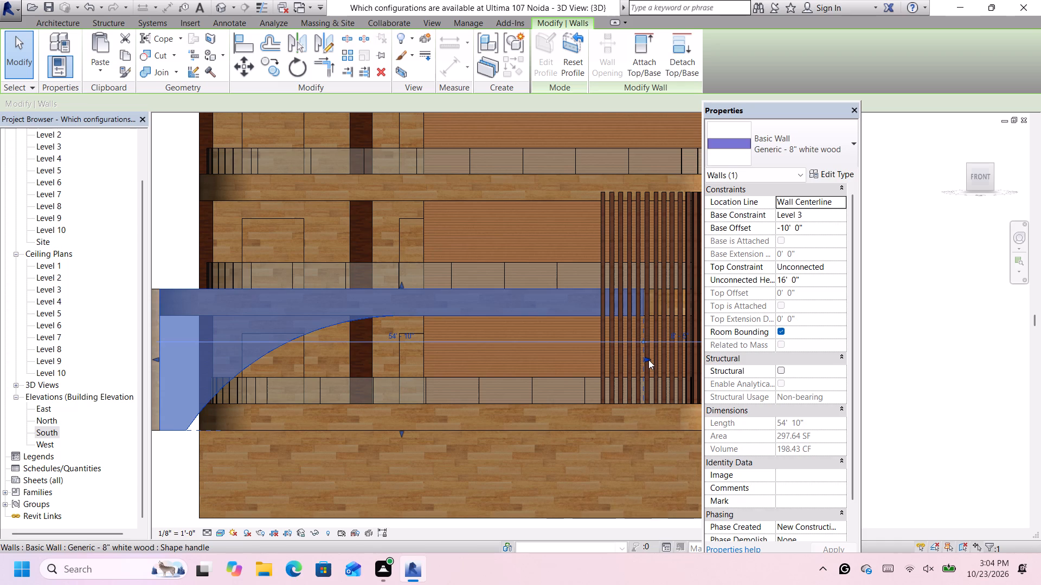
drag(648, 359, 599, 364)
scroll(599, 366, down, 6)
click(545, 476)
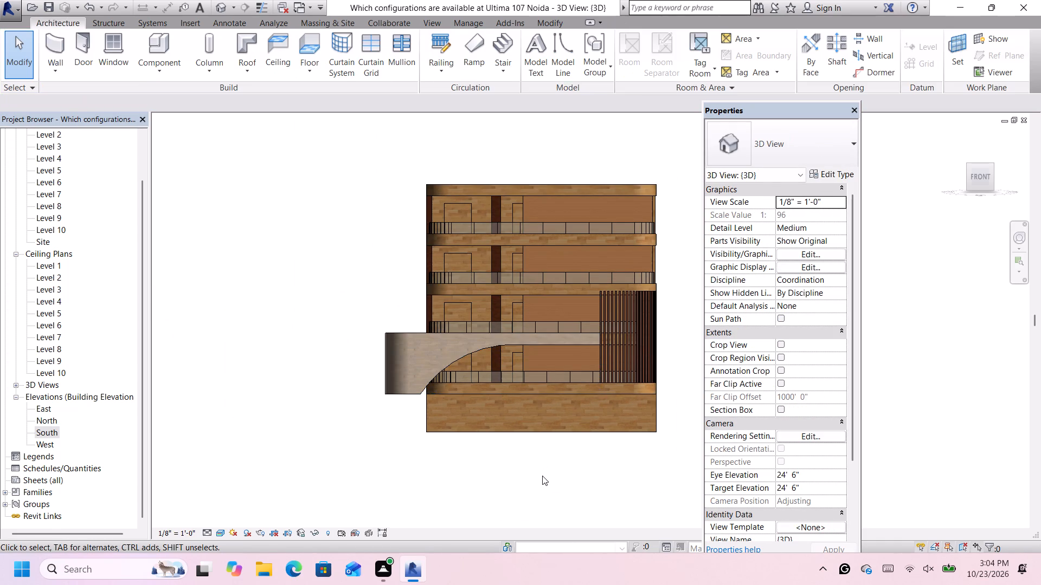
Reopen the Level 3 floor boundary in an isometric view and move its 39' end edge outward toward the shifted end wall.
scroll(358, 321, up, 2)
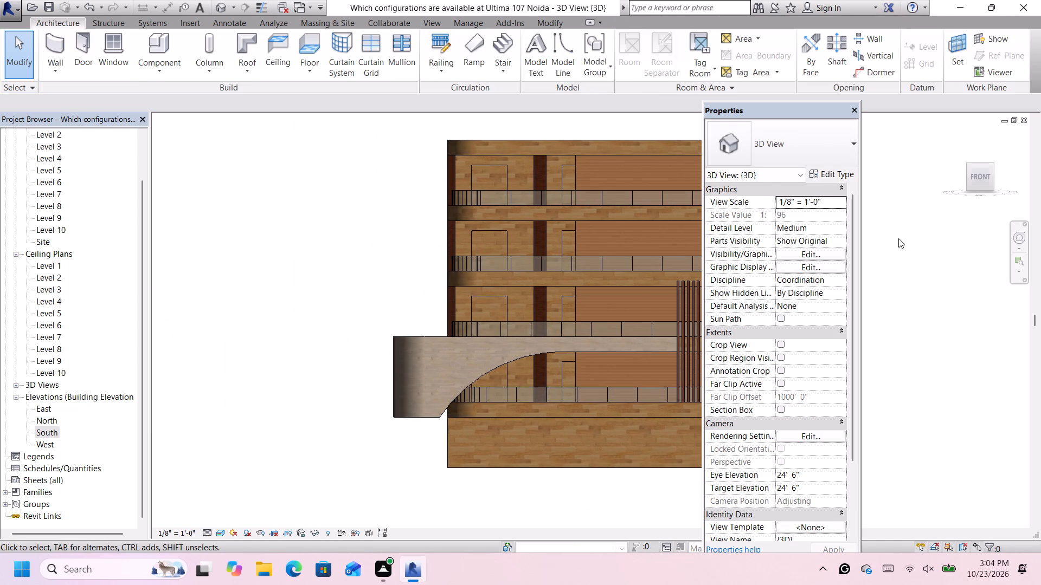
click(967, 164)
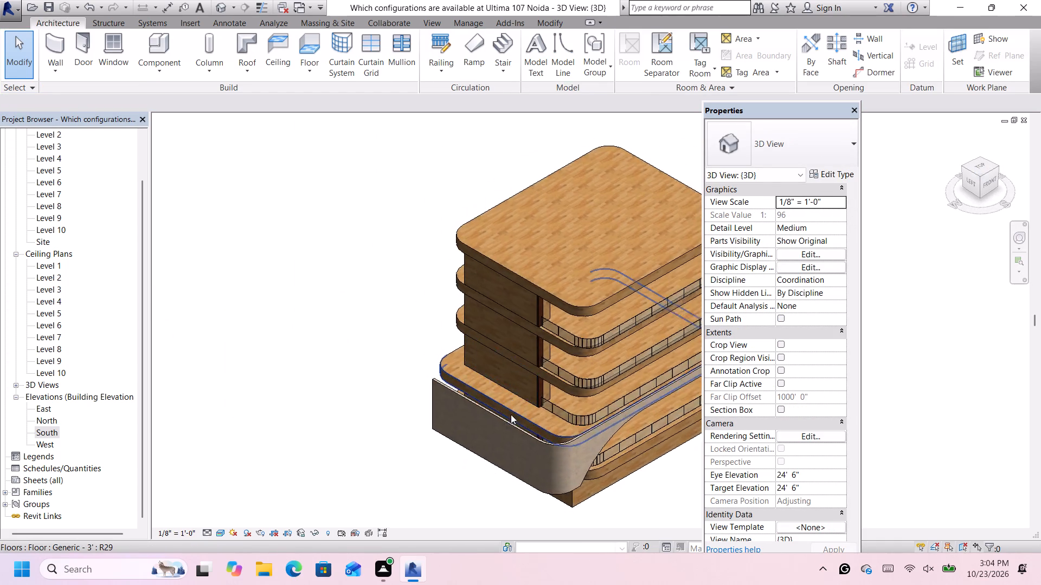
scroll(510, 417, up, 1)
double_click(515, 412)
scroll(515, 414, up, 2)
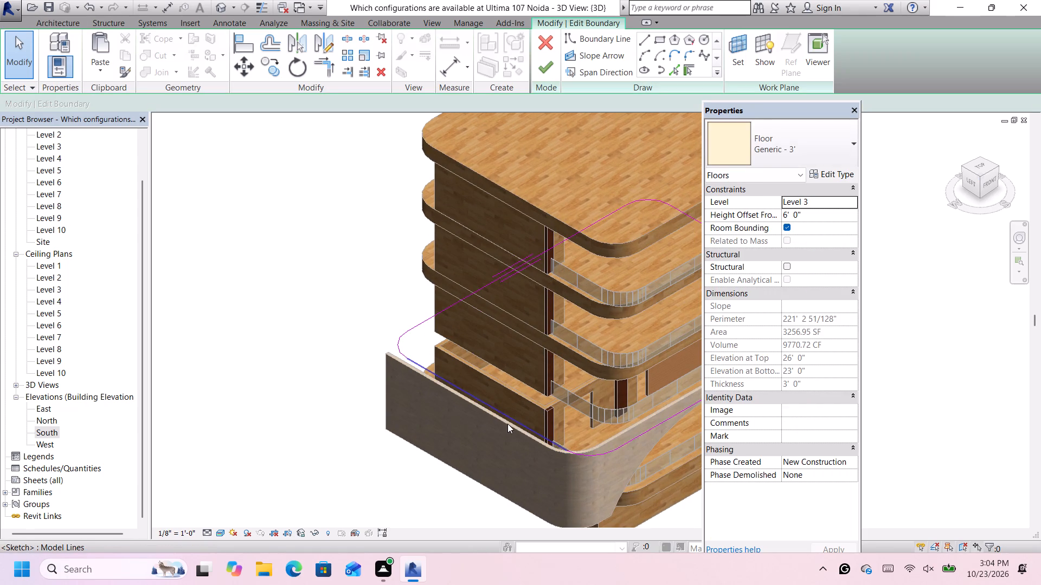
click(511, 417)
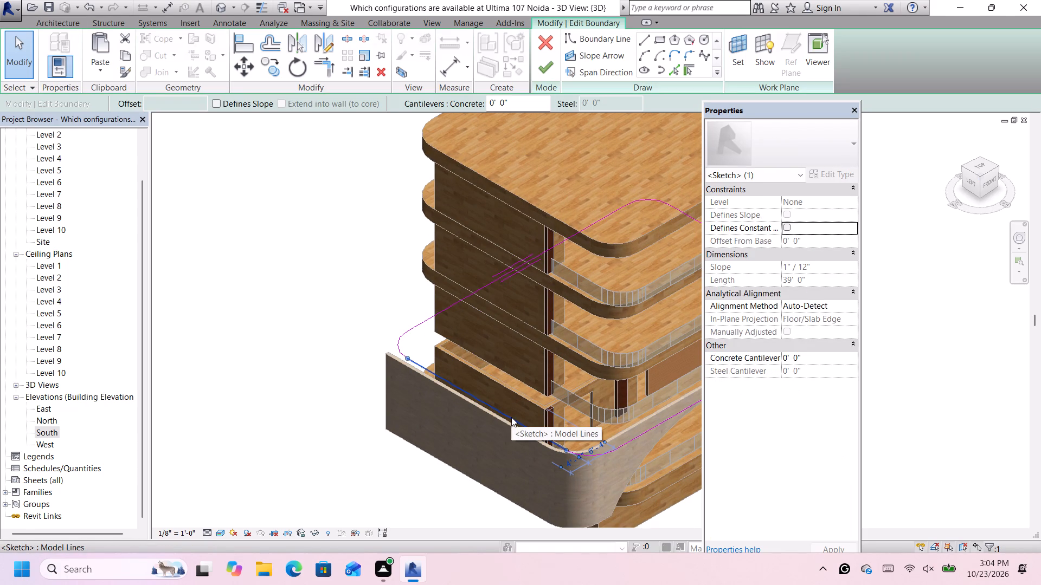
key(Left)
key(Left)
key(Left)
key(Left)
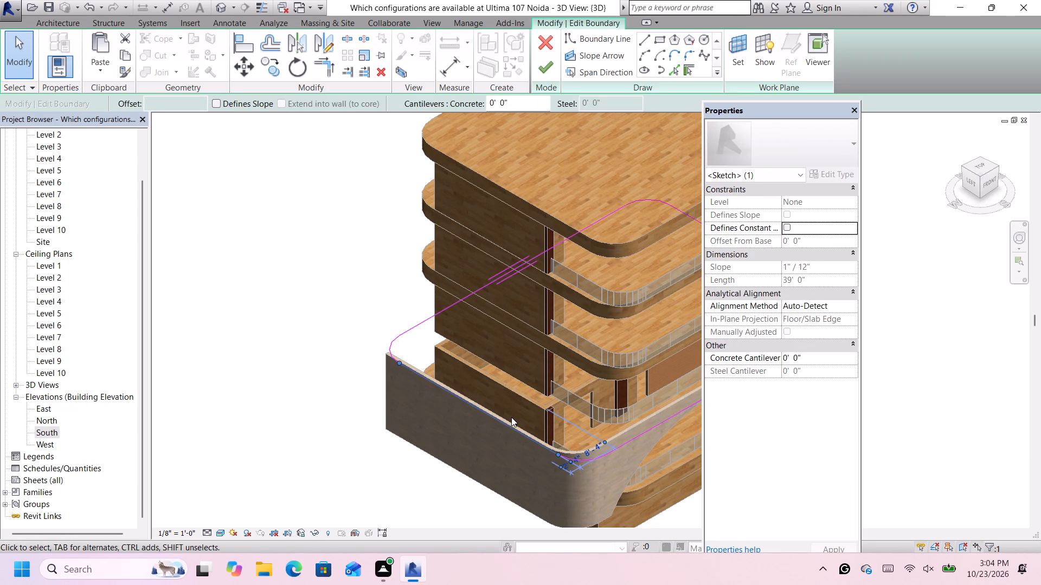
key(Right)
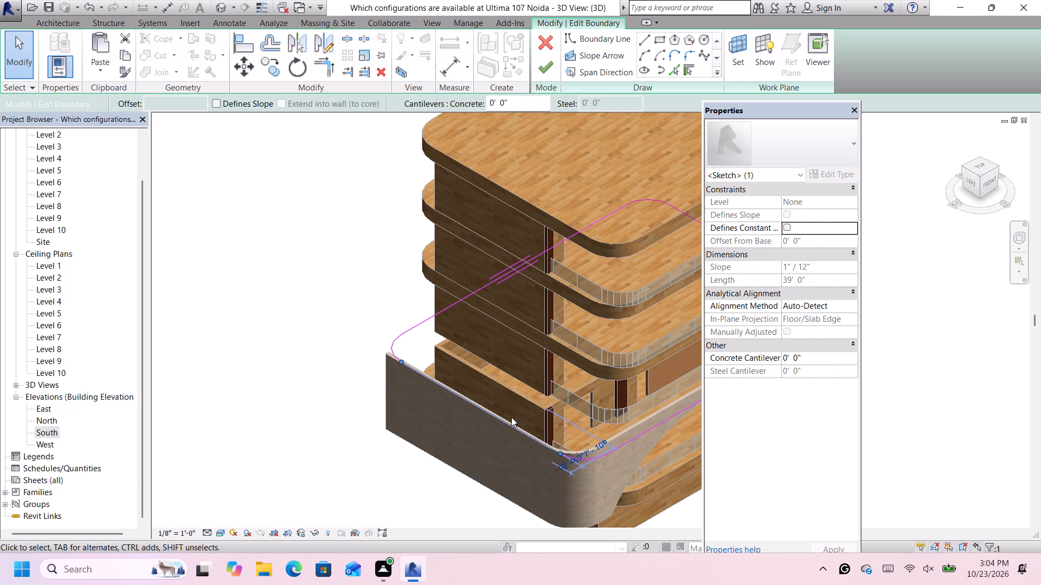
From the top view, nudge the Level 3 floor's 39' end edge outward to meet the white wood end wall, and finish the boundary edit.
click(984, 165)
scroll(555, 340, down, 5)
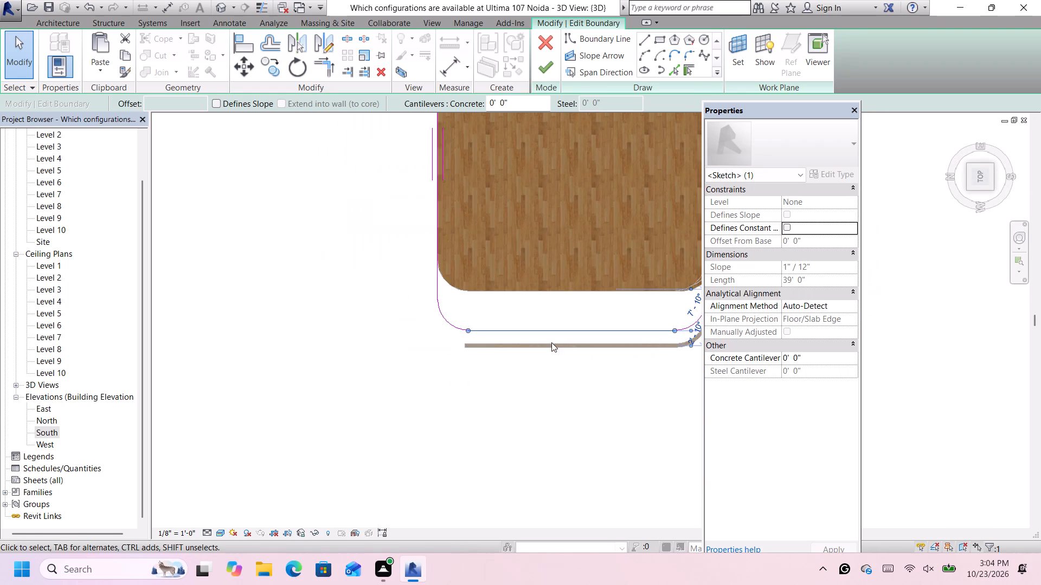
scroll(561, 340, down, 3)
key(Down)
key(Down)
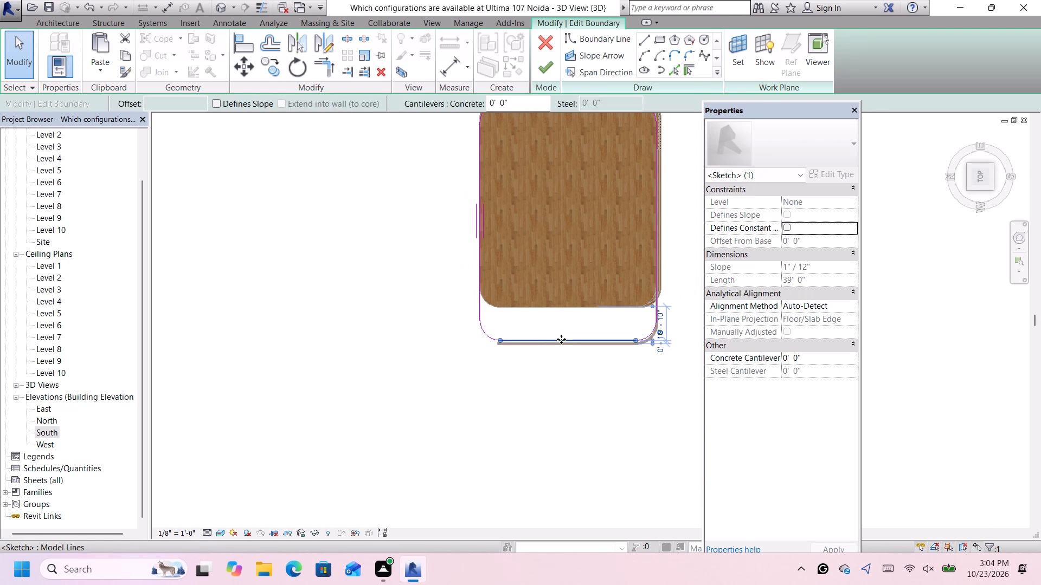
key(Down)
key(Down)
key(Up)
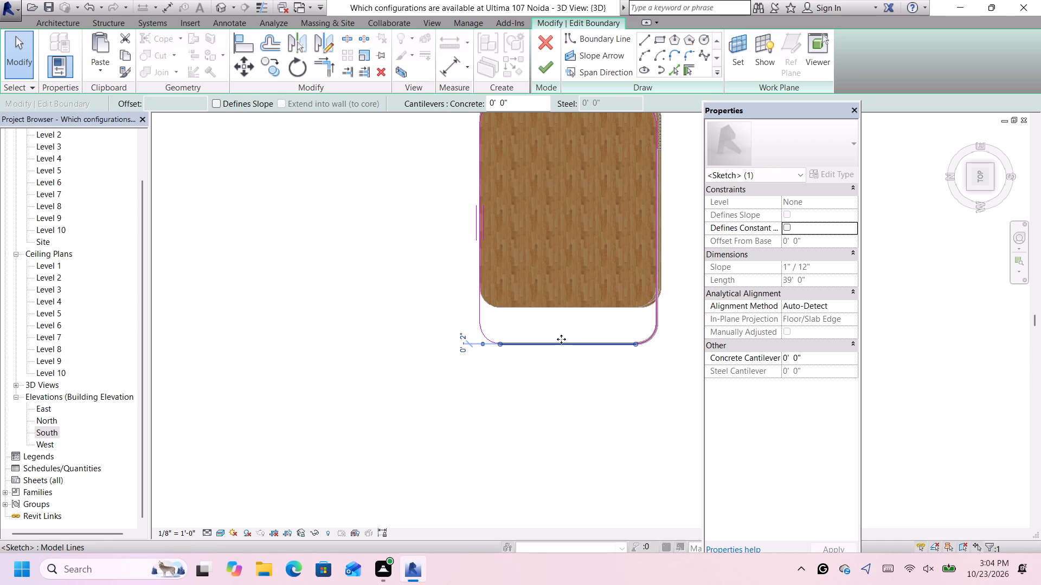
key(Up)
key(Down)
scroll(663, 334, up, 7)
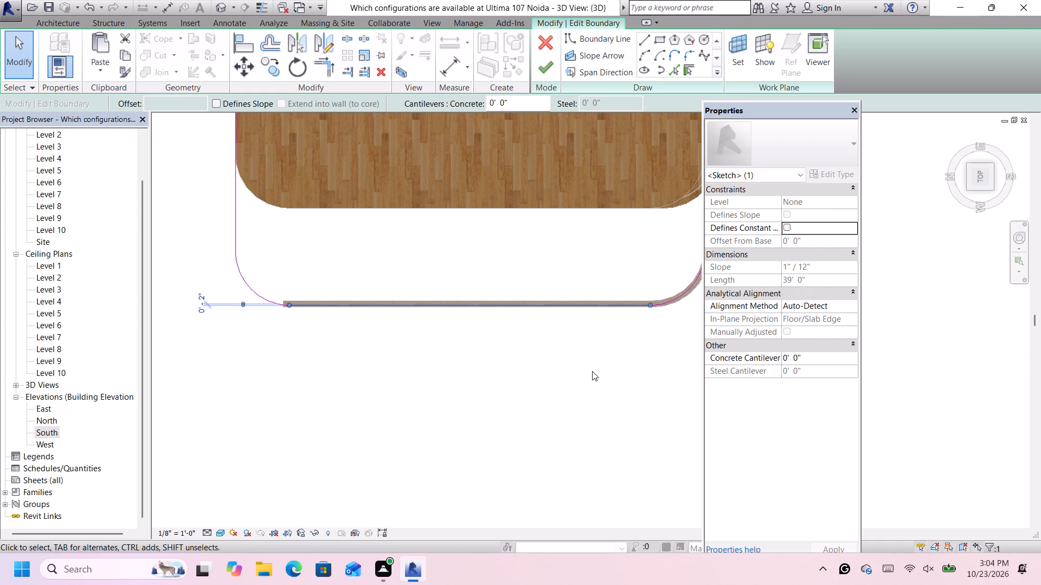
key(Up)
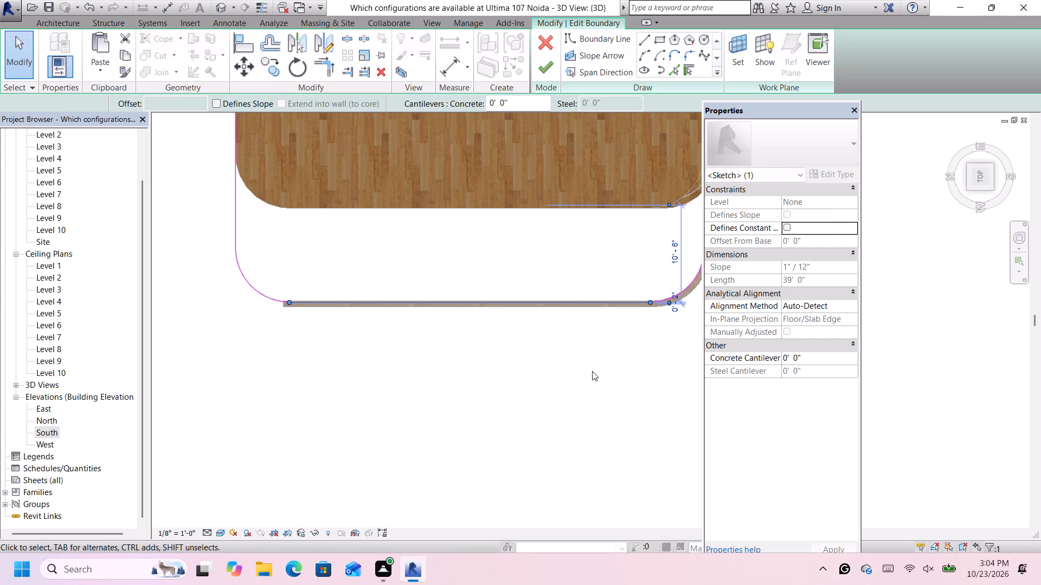
click(547, 74)
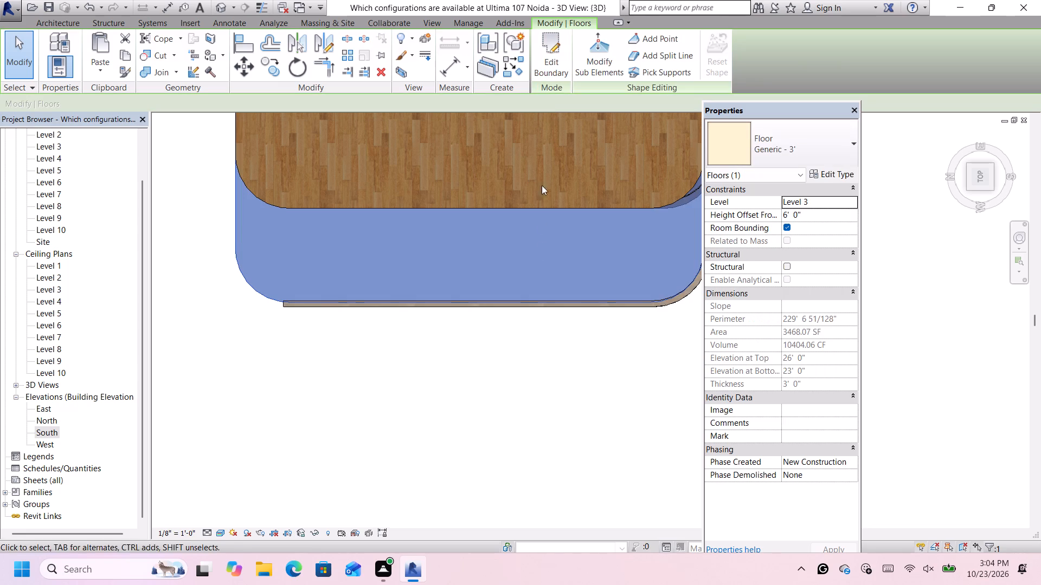
scroll(548, 339, down, 3)
click(580, 359)
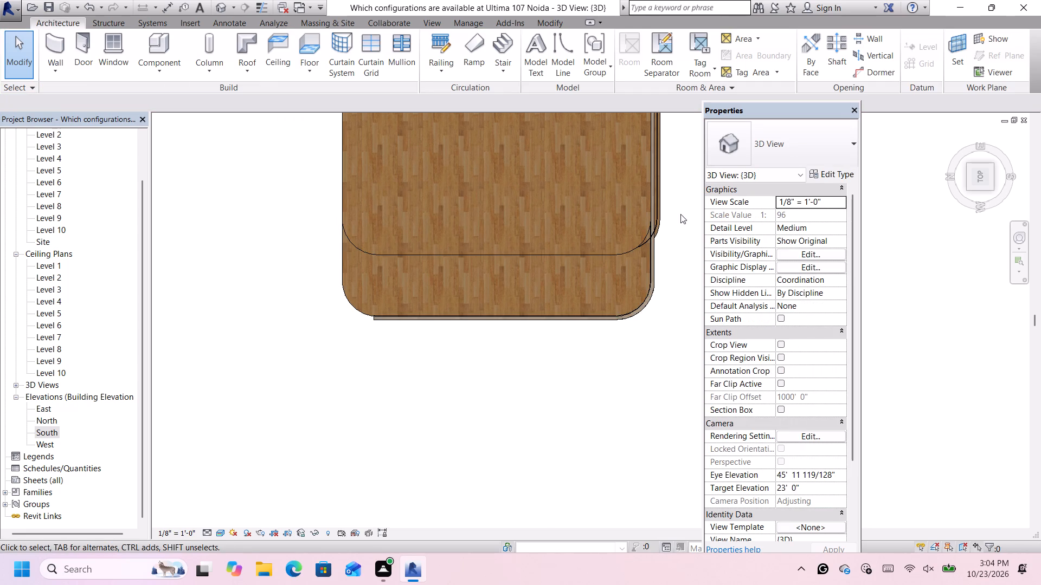
Examine the fit of the Level 3 floor edge, arched wall and glass railing in an isometric view.
scroll(648, 237, up, 3)
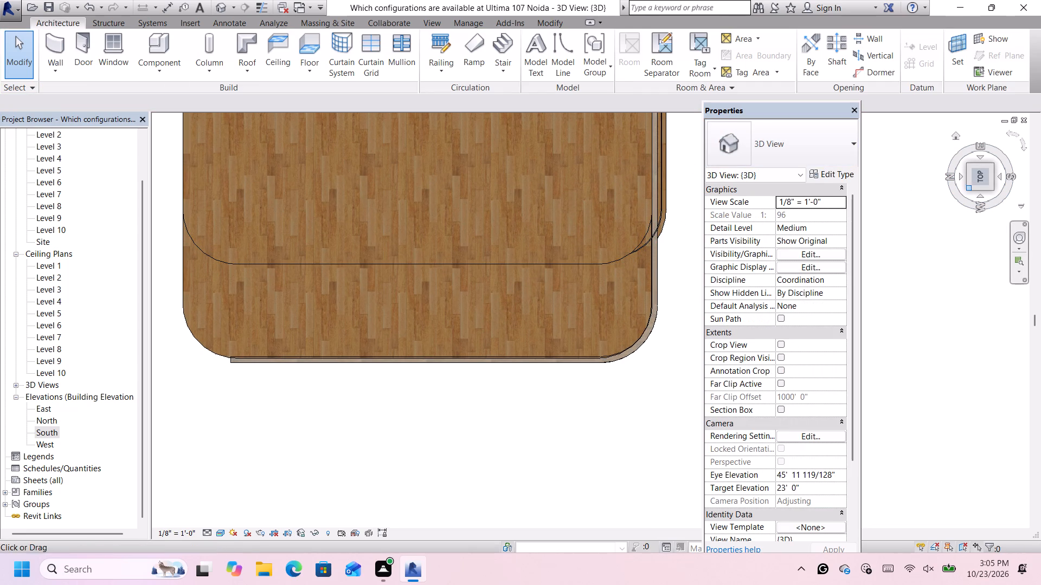
click(992, 188)
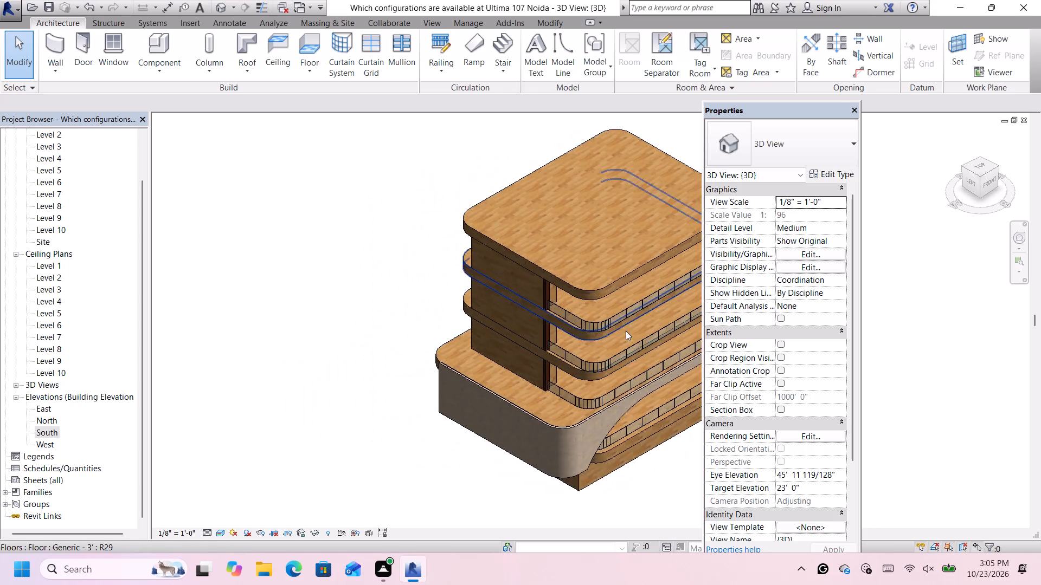
scroll(619, 416, down, 4)
scroll(649, 429, up, 6)
scroll(677, 447, down, 2)
scroll(680, 443, up, 1)
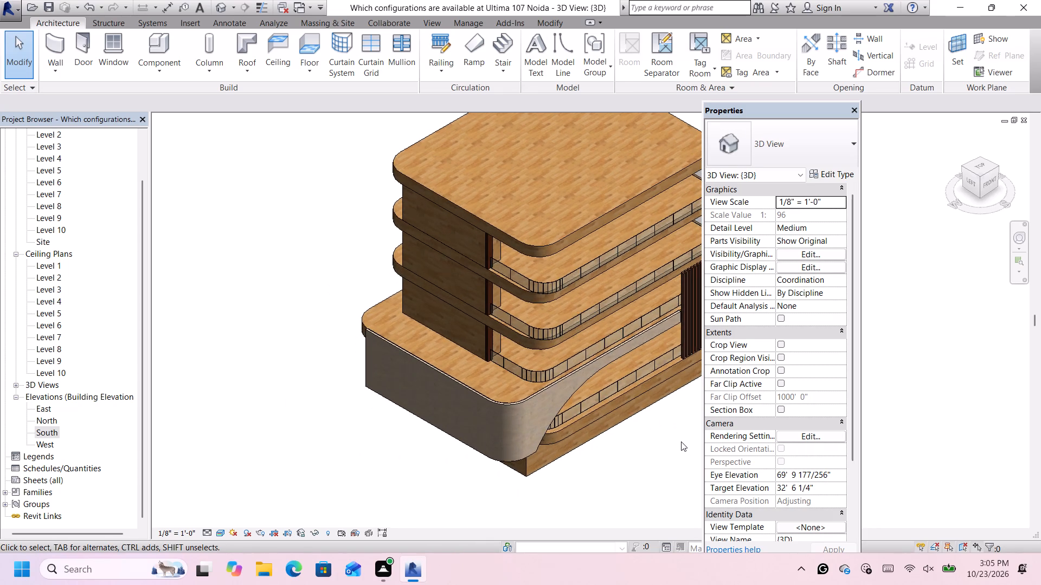
scroll(681, 441, up, 2)
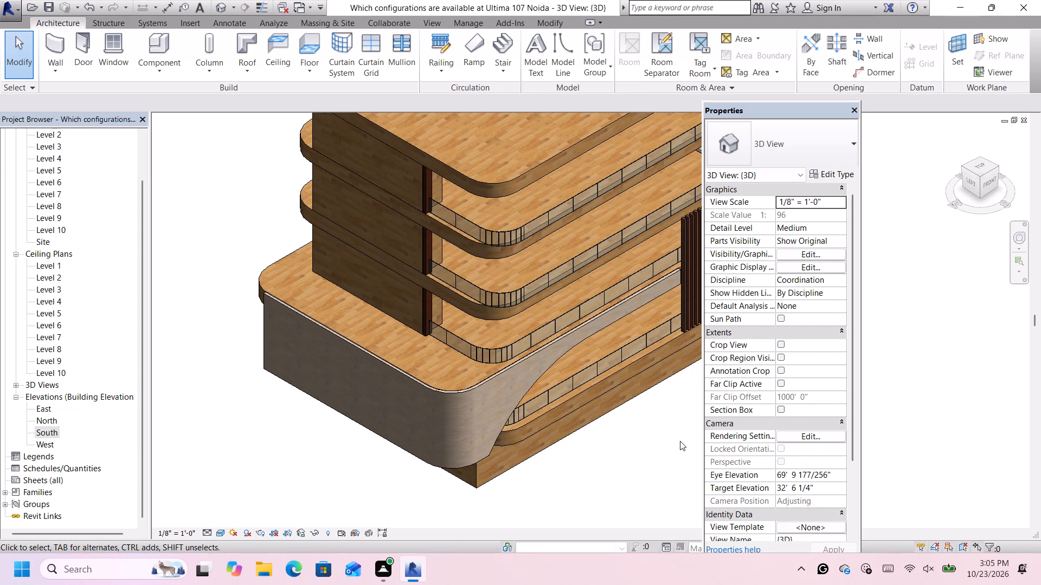
scroll(824, 8, down, 4)
scroll(611, 334, down, 5)
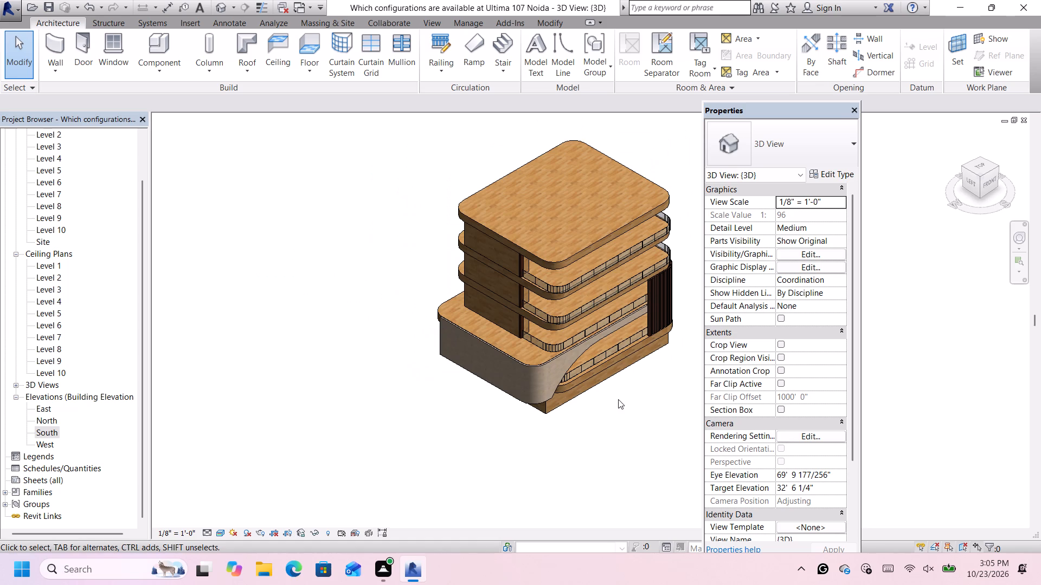
scroll(657, 405, up, 1)
scroll(687, 290, up, 8)
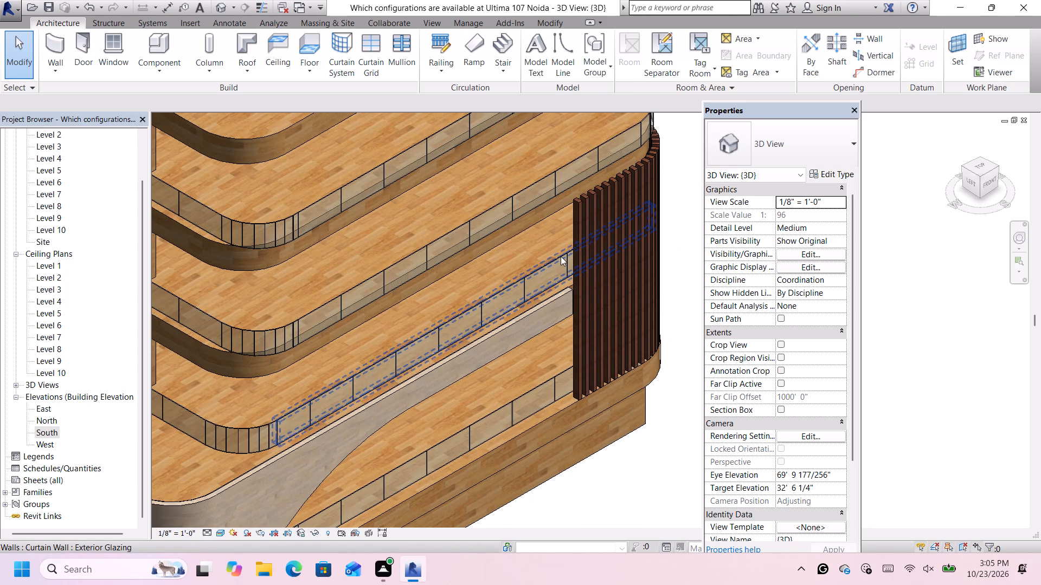
scroll(561, 258, down, 2)
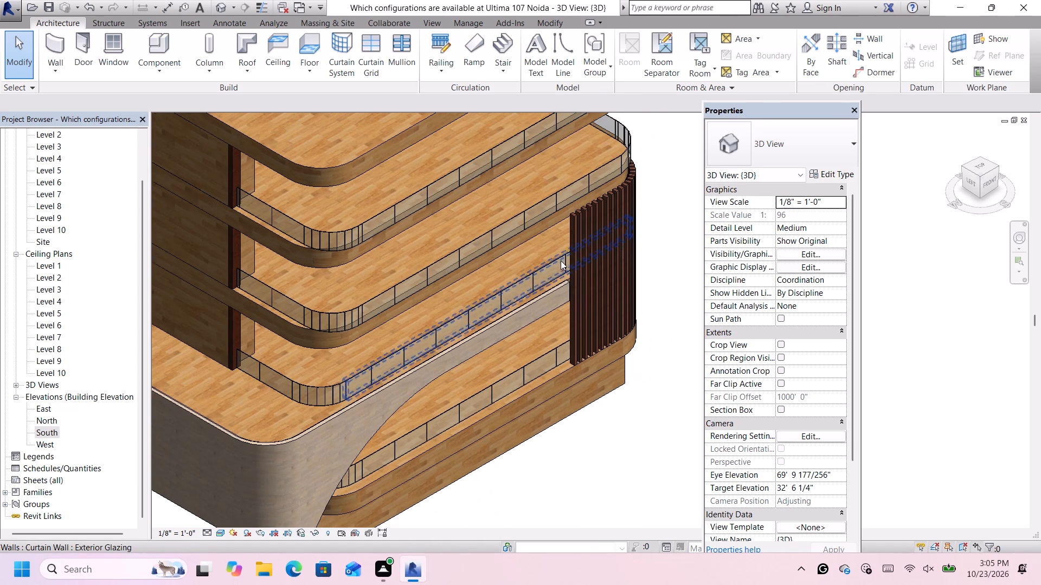
scroll(594, 350, down, 4)
scroll(643, 403, up, 2)
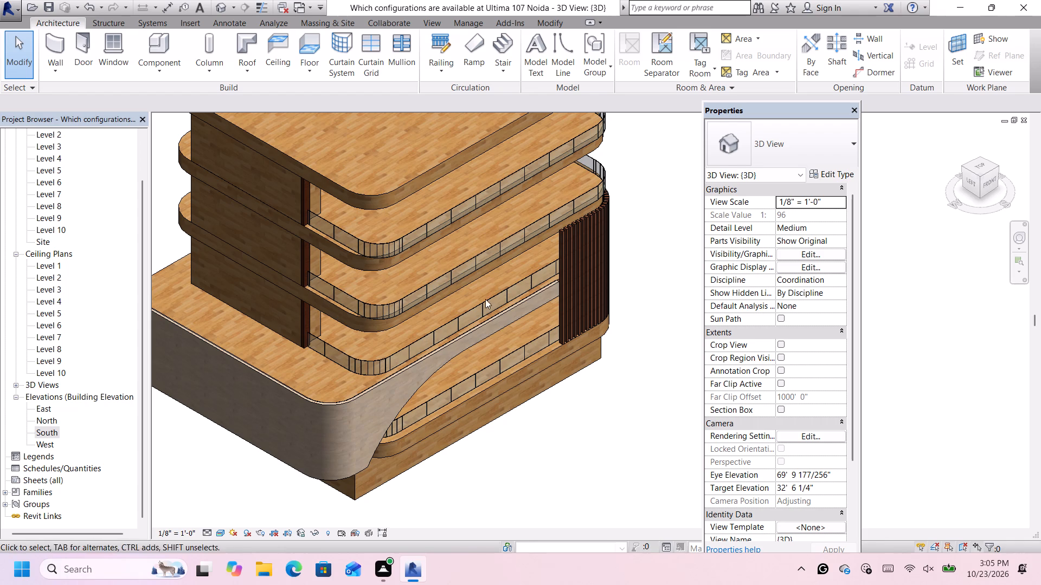
scroll(484, 305, down, 1)
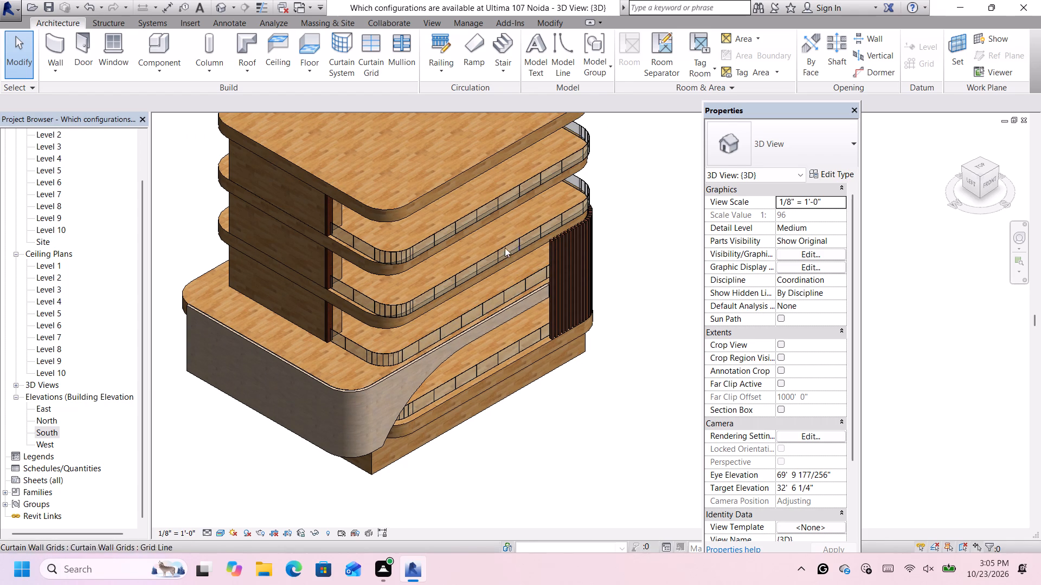
scroll(405, 339, up, 2)
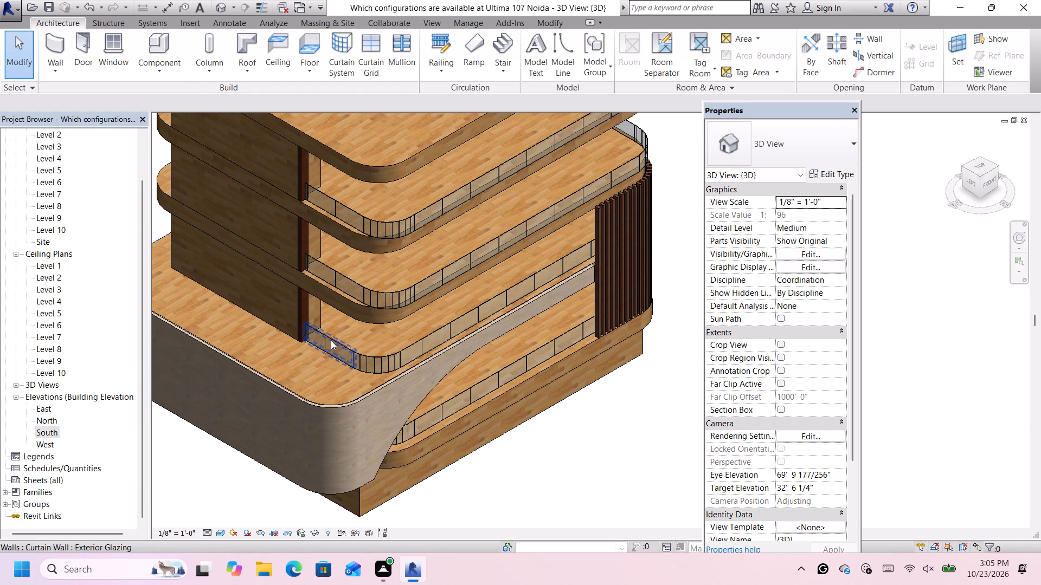
Move the short Level 3 Exterior Glazing curtain wall outward to the floor's projecting end edge, unjoining the connected elements.
click(331, 340)
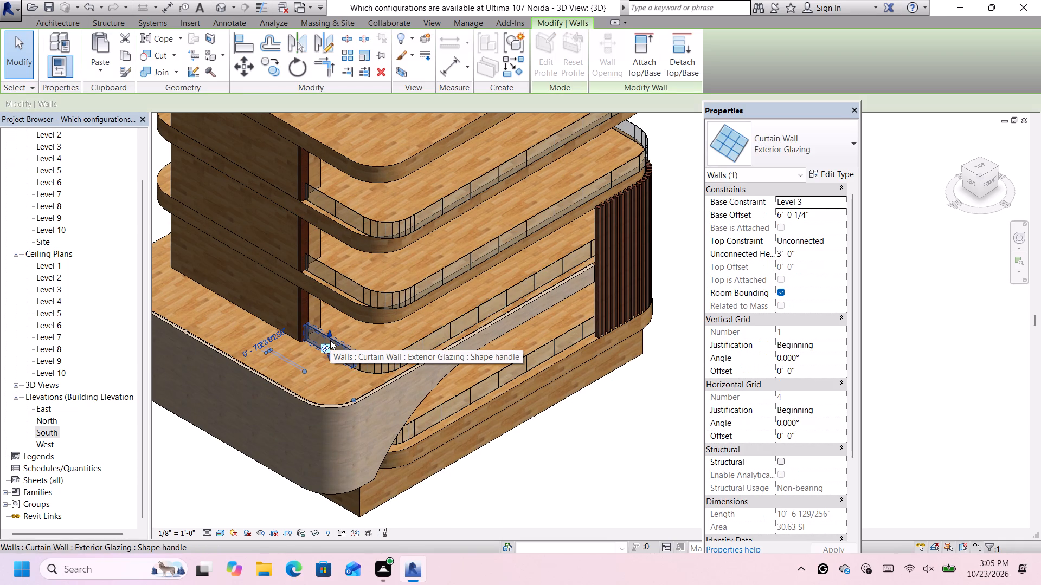
key(Down)
key(Down)
key(Down)
key(Down)
key(Down)
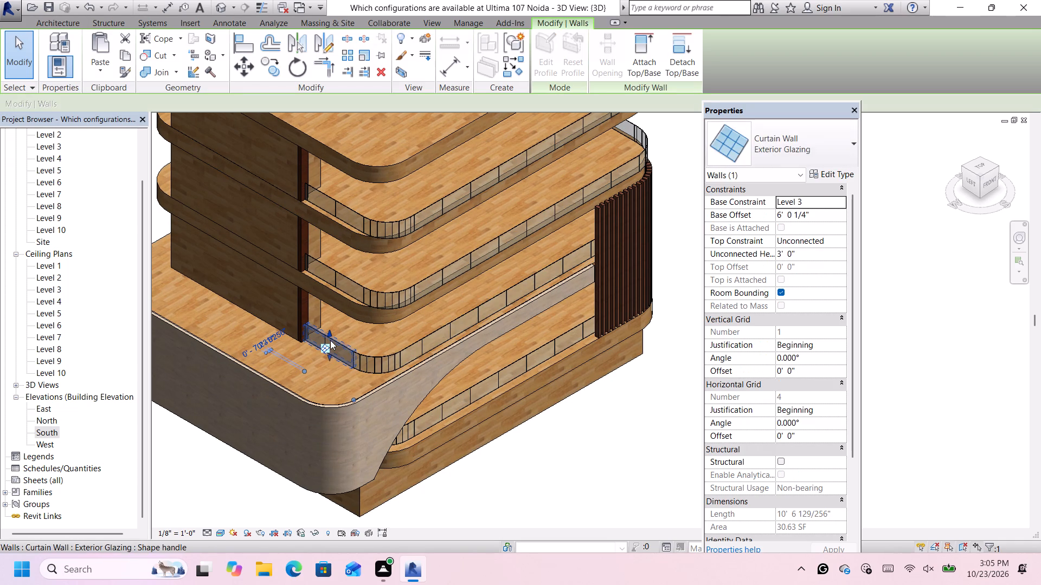
key(Up)
key(Up)
key(Up)
key(Down)
key(Right)
key(Left)
key(Left)
key(Left)
key(Left)
key(Left)
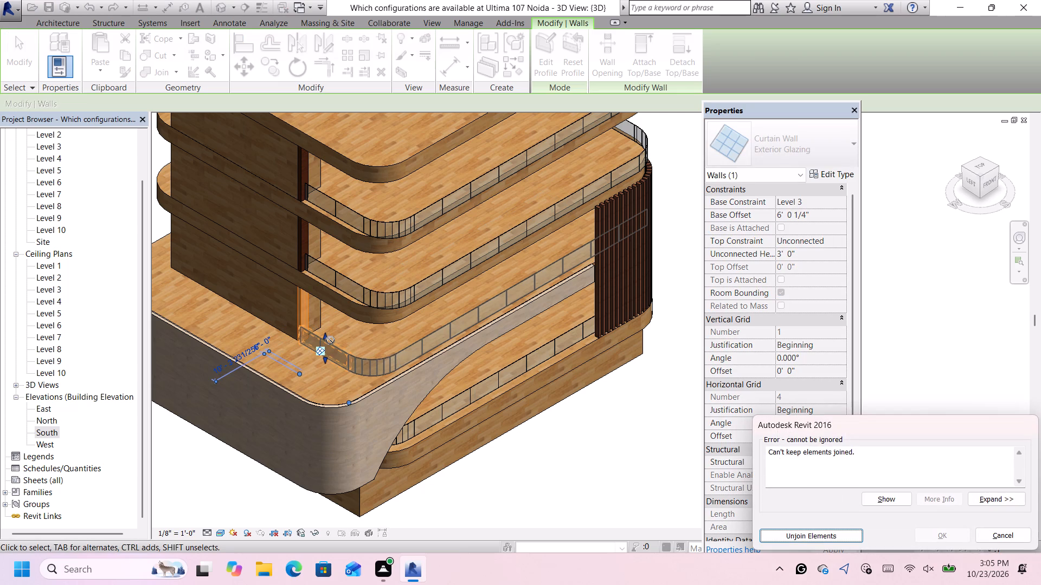
key(Left)
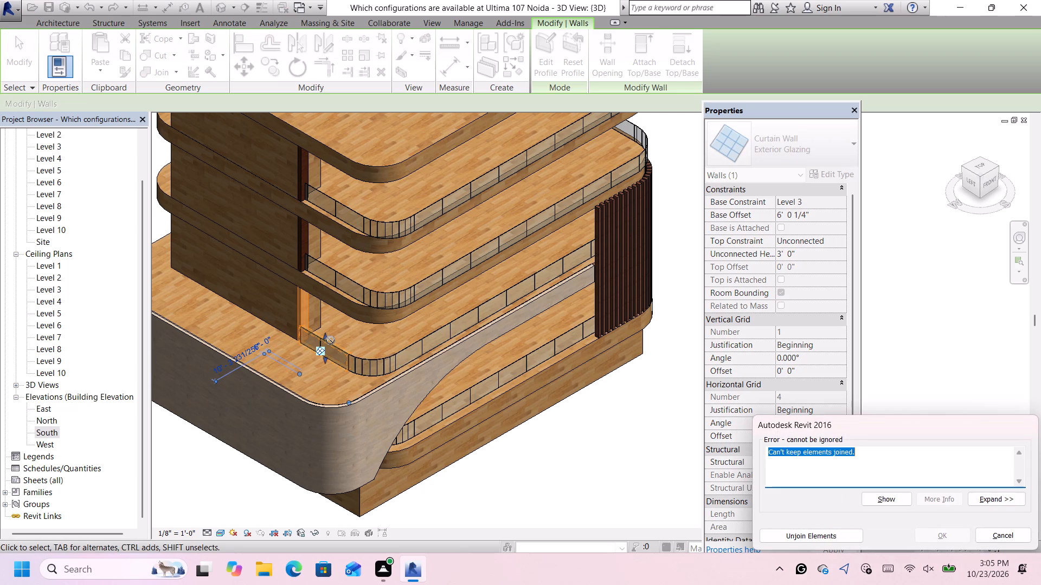
click(807, 539)
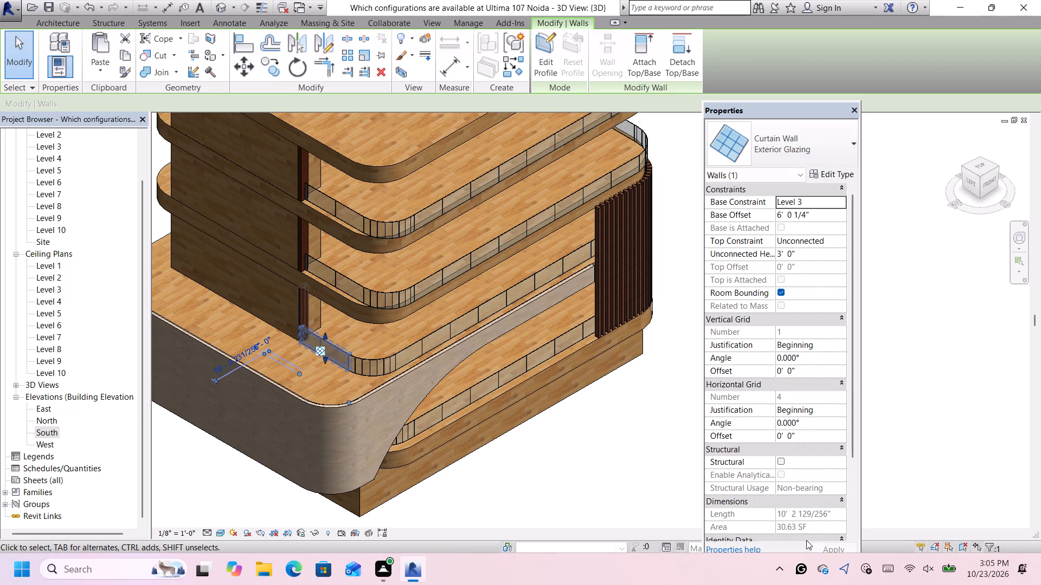
key(Left)
key(Left)
key(Left)
key(Left)
key(Left)
key(Left)
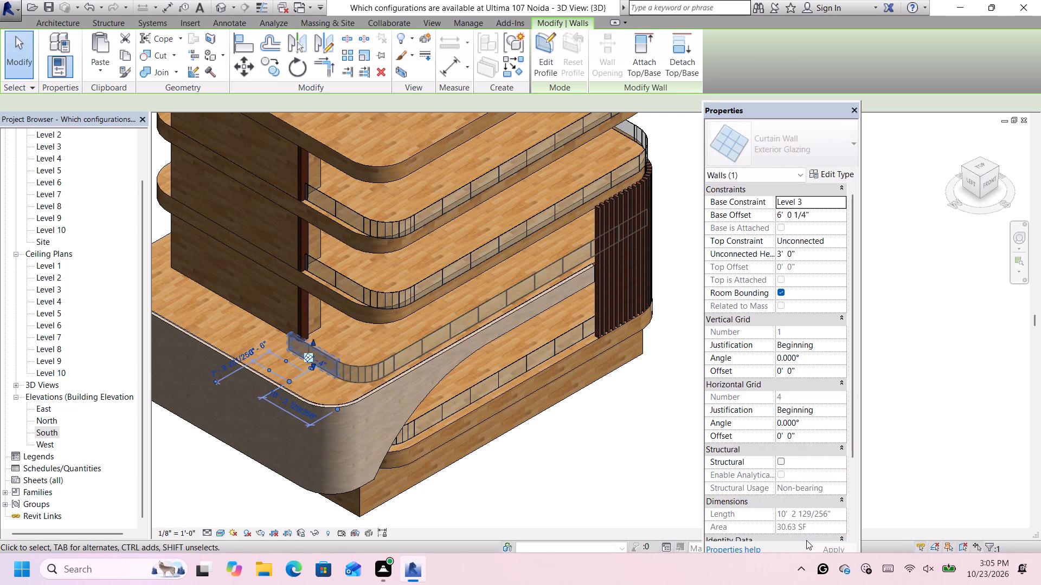
key(Left)
key(Left)
key(Left)
key(Left)
key(Left)
key(Left)
key(Left)
key(Left)
key(Left)
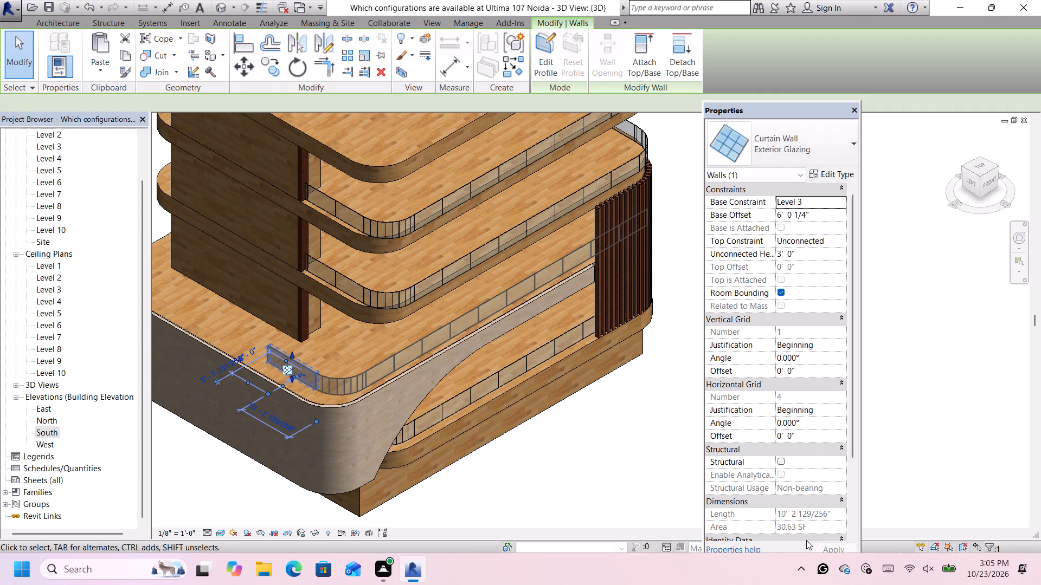
key(Left)
key(Left)
key(Left)
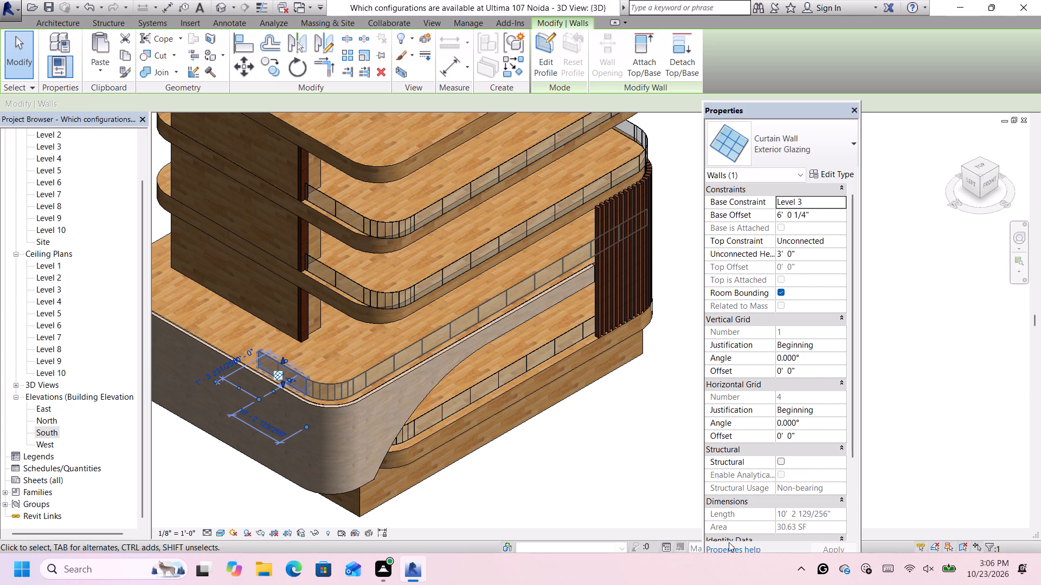
Extend the free end of the short Level 3 Exterior Glazing curtain wall along the floor's end edge to about 39' 9" long.
scroll(330, 353, down, 4)
scroll(289, 404, up, 6)
scroll(286, 313, down, 2)
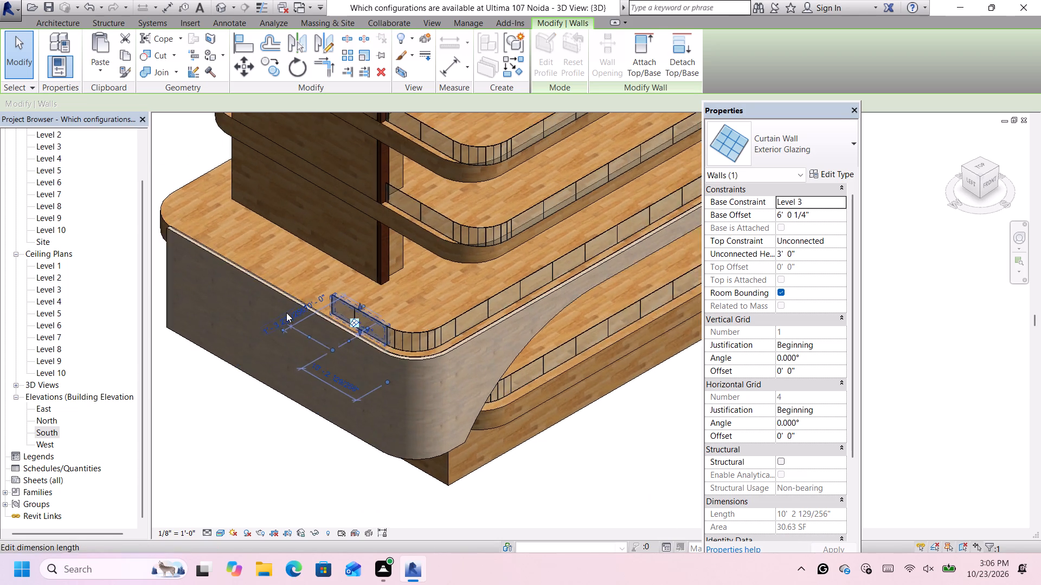
scroll(286, 313, down, 1)
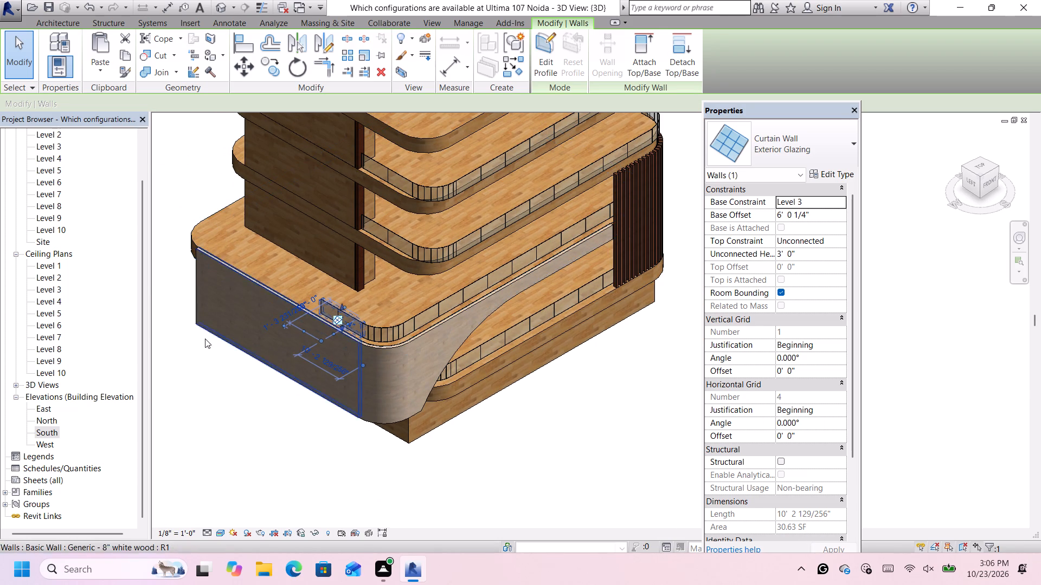
scroll(207, 344, down, 2)
scroll(162, 320, up, 5)
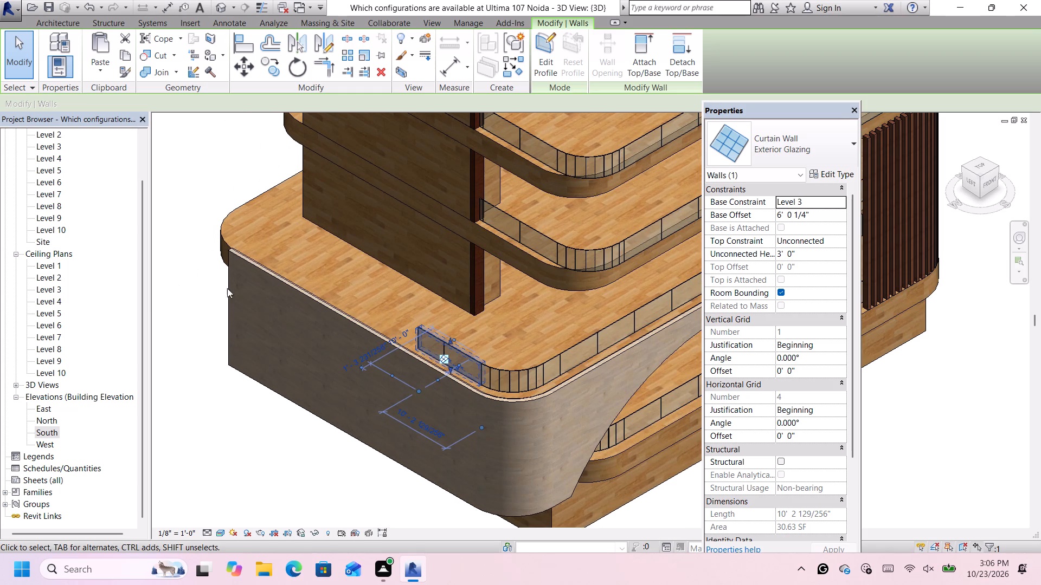
scroll(432, 318, down, 3)
scroll(483, 383, up, 1)
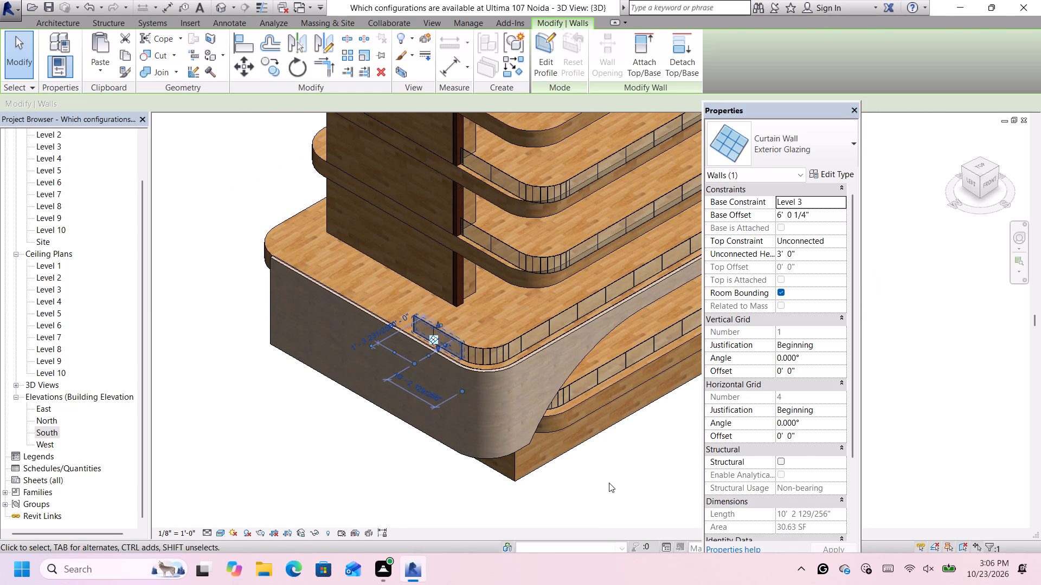
click(609, 483)
click(422, 325)
scroll(416, 320, up, 1)
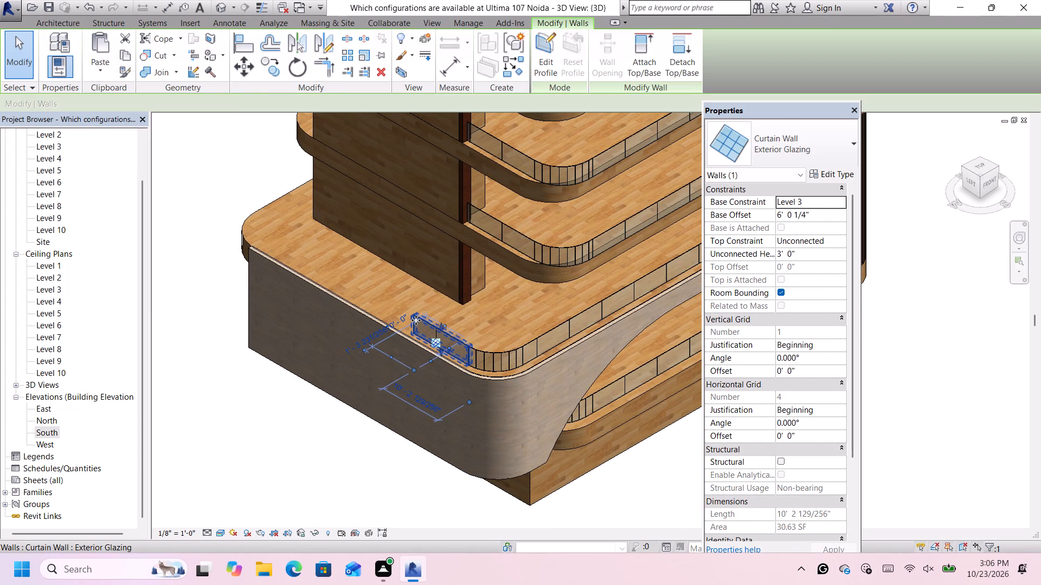
key(Up)
key(Up)
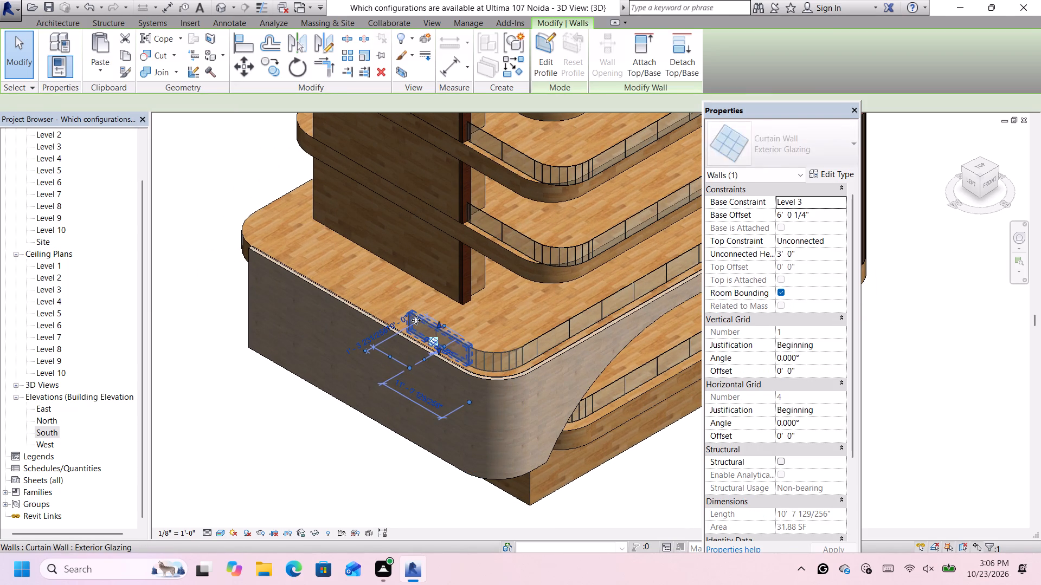
key(Up)
key(Up)
key(Up)
key(Up)
key(Up)
key(Up)
key(Up)
key(Up)
key(Up)
key(Up)
key(Up)
key(Up)
key(Up)
key(Up)
key(Up)
key(Up)
key(Up)
key(Up)
key(Up)
key(Up)
key(Up)
key(Up)
key(Up)
key(Up)
key(Up)
key(Up)
key(Up)
key(Up)
key(Up)
key(Up)
key(Up)
key(Up)
key(Up)
key(Up)
key(Up)
key(Up)
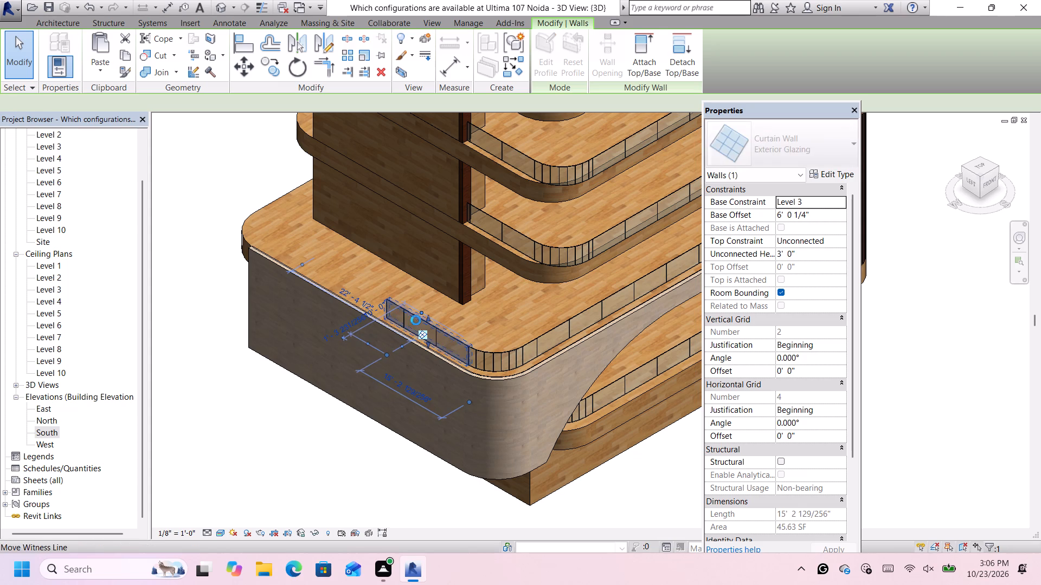
key(Up)
key(Up)
key(Up)
key(Up)
key(Up)
key(Up)
key(Up)
key(Up)
key(Up)
key(Up)
key(Up)
key(Up)
key(Up)
key(Up)
key(Up)
key(Up)
key(Up)
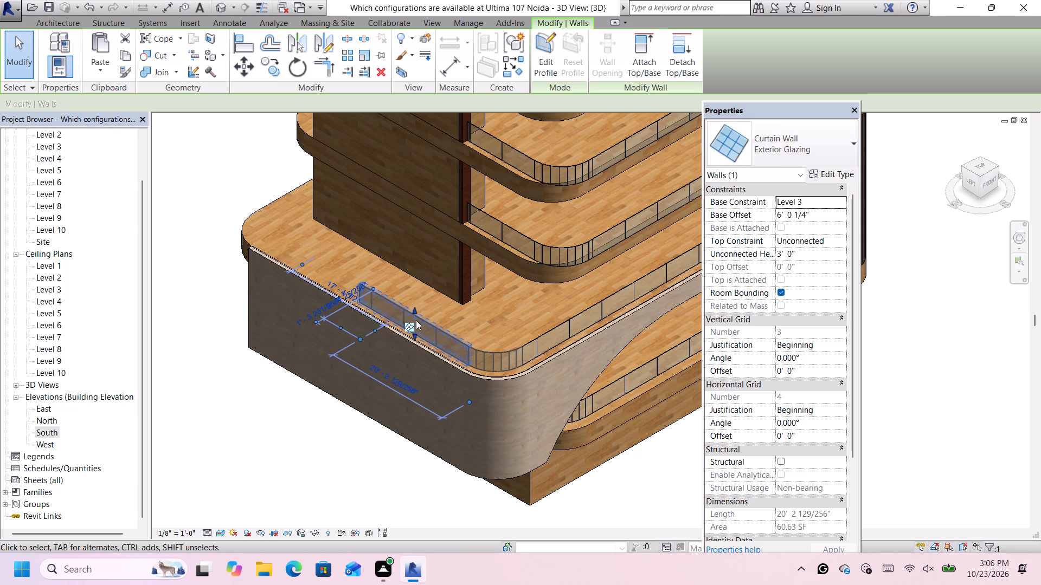
key(Up)
key(Up)
key(Up)
key(Up)
key(Up)
key(Up)
key(Up)
key(Up)
key(Up)
key(Up)
key(Up)
key(Up)
key(Up)
key(Up)
key(Up)
key(Up)
key(Up)
key(Up)
key(Up)
key(Up)
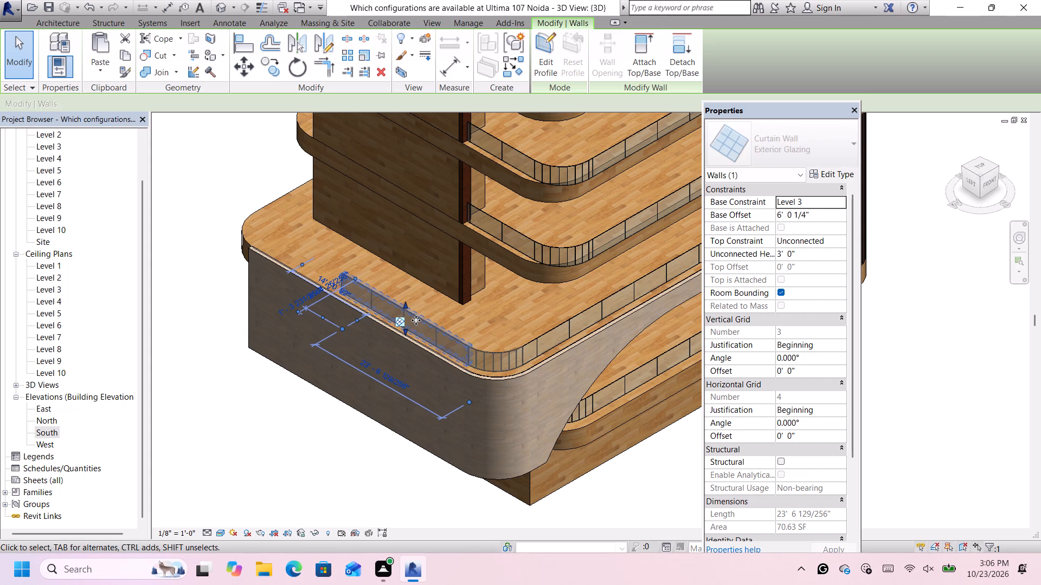
key(Up)
key(Up)
key(Up)
key(Up)
key(Up)
key(Up)
key(Up)
key(Up)
key(Up)
key(Up)
key(Up)
key(Up)
key(Up)
key(Up)
key(Up)
key(Up)
key(Up)
key(Up)
key(Up)
key(Up)
key(Up)
key(Up)
key(Up)
key(Up)
key(Up)
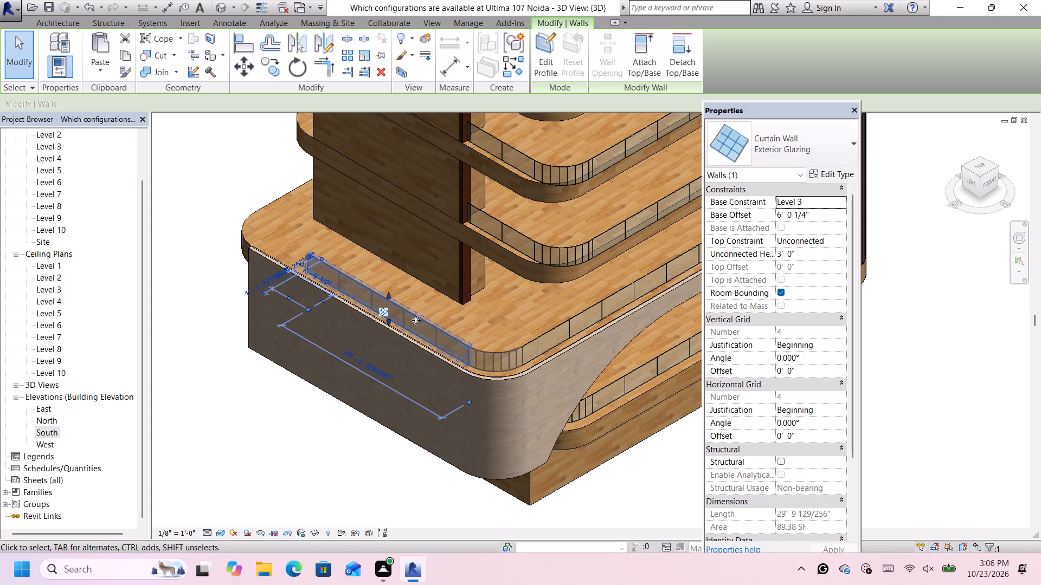
key(Up)
key(Up)
key(Up)
key(Up)
key(Up)
key(Up)
key(Up)
key(Up)
key(Up)
key(Up)
key(Up)
key(Up)
key(Up)
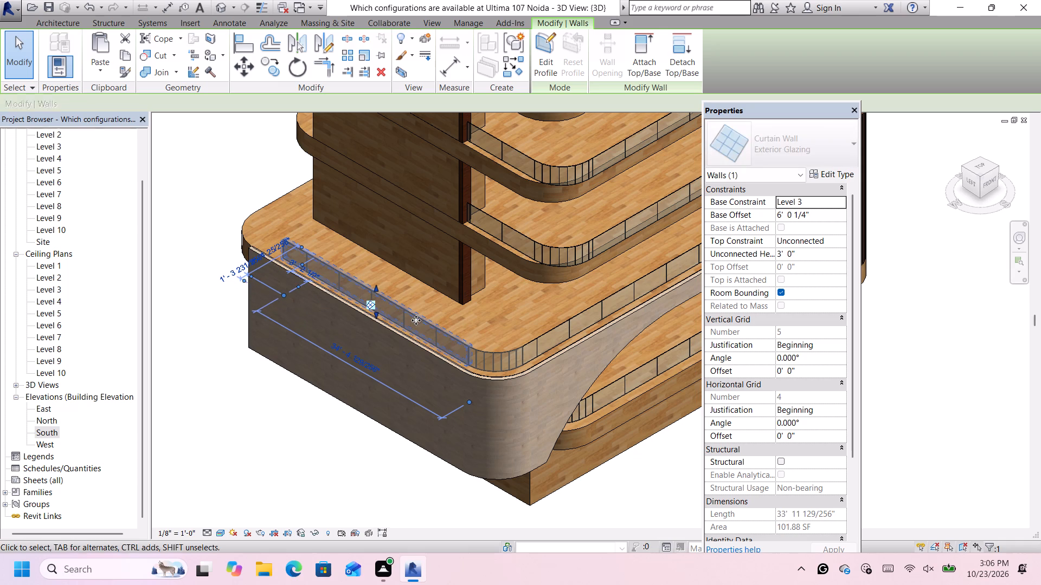
key(Up)
key(Up)
key(Up)
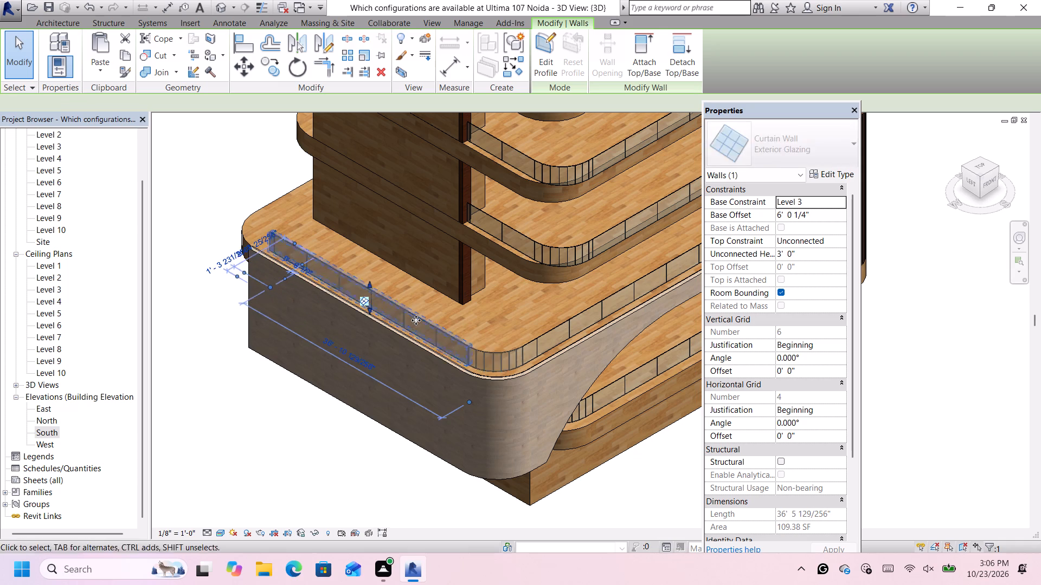
key(Up)
key(Up)
key(Up)
key(Up)
key(Up)
key(Up)
key(Up)
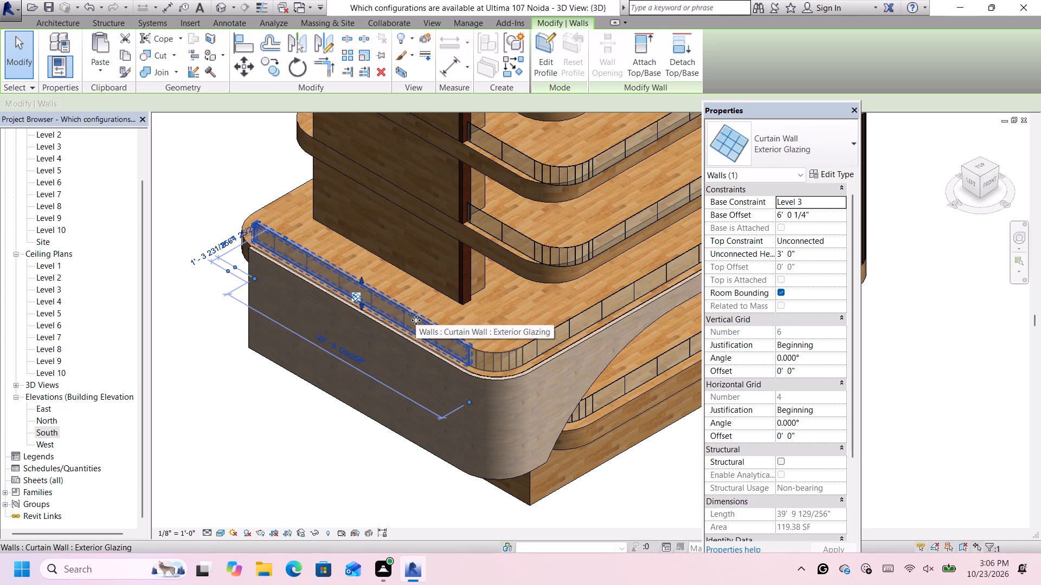
click(295, 429)
Select the Wood Timber Column 6 x 10 slats of the Level 2 screen together, from its straight end around the rounded corner.
scroll(300, 427, down, 6)
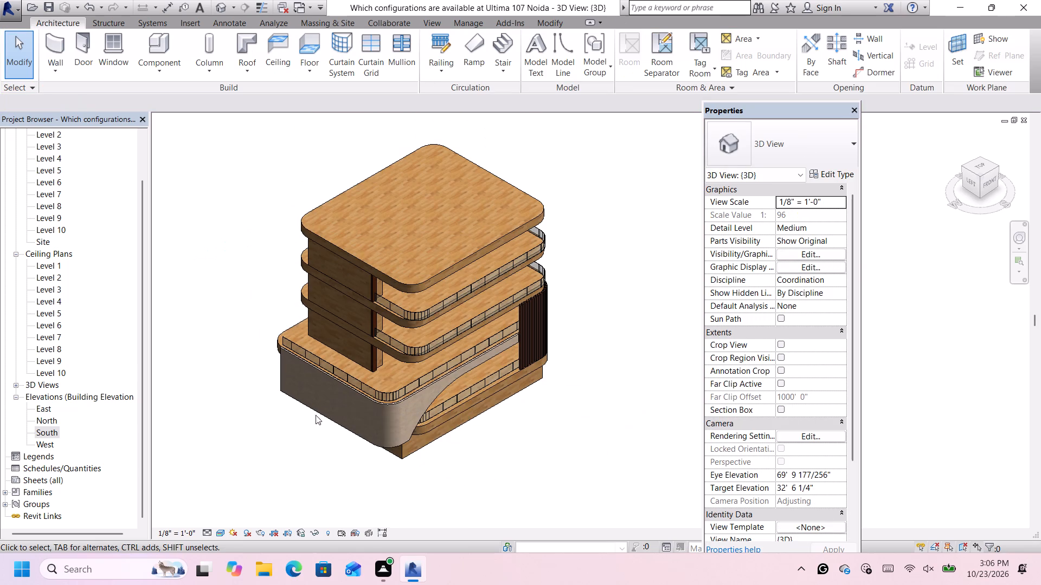
scroll(530, 432, up, 1)
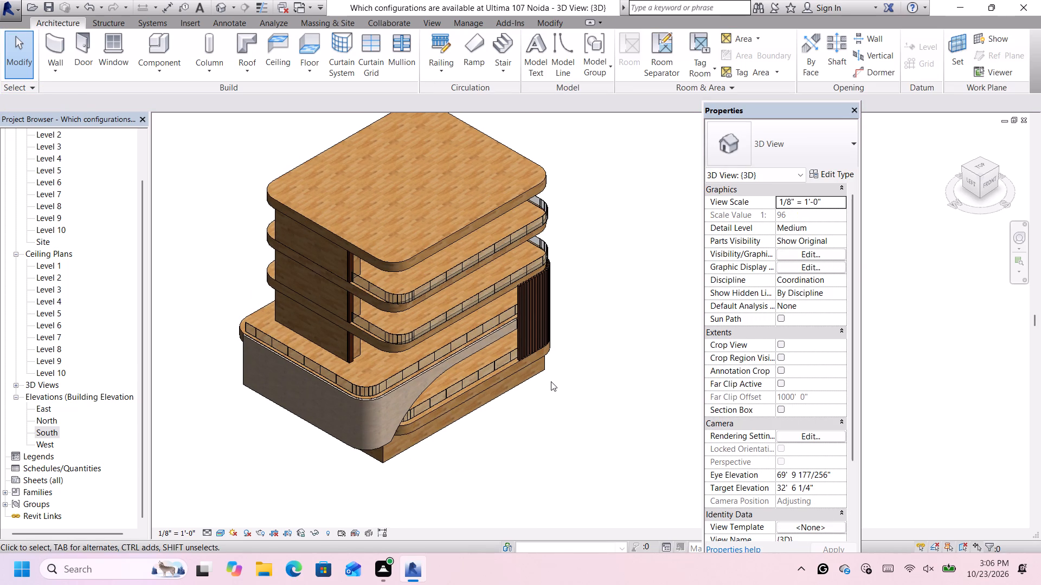
scroll(599, 304, up, 2)
scroll(514, 275, down, 1)
scroll(513, 269, up, 8)
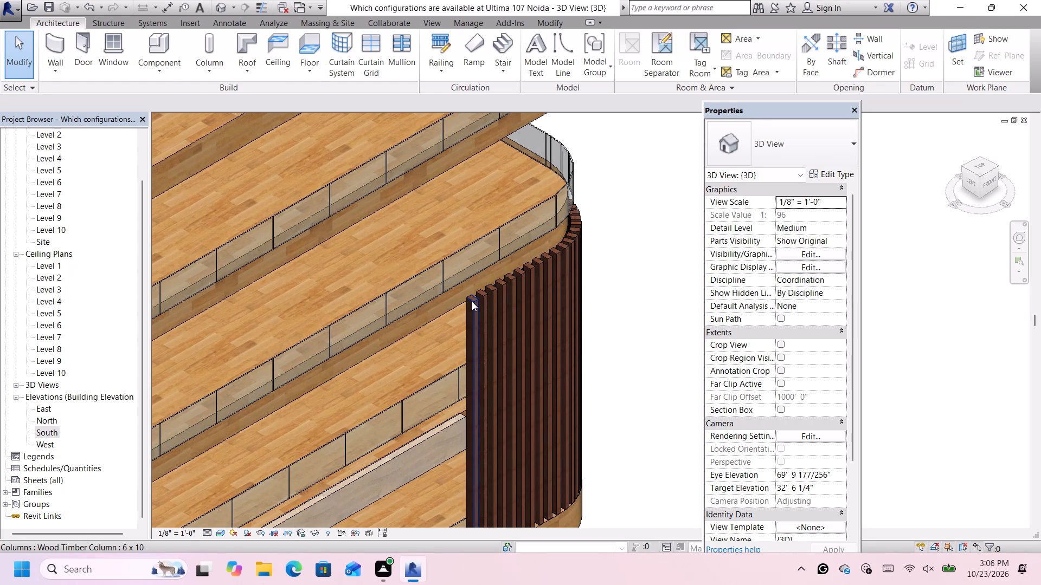
click(472, 301)
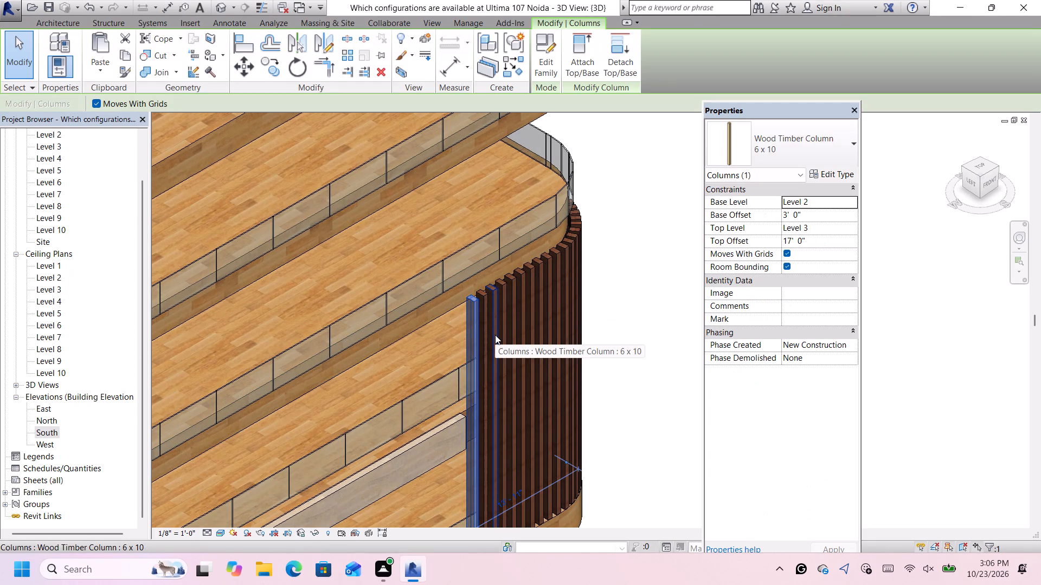
ctrl+click(486, 300)
ctrl+click(496, 291)
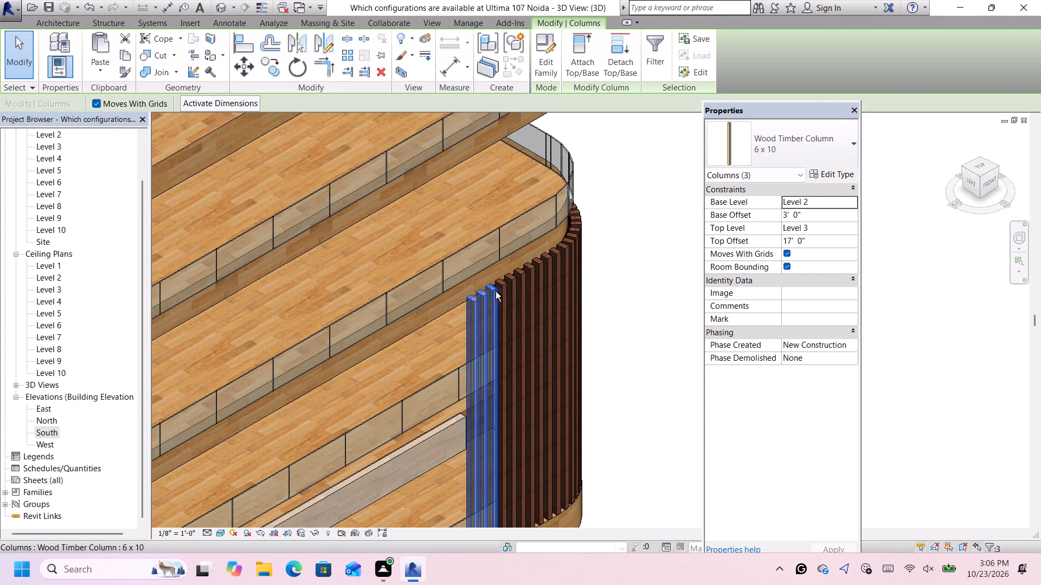
ctrl+click(503, 285)
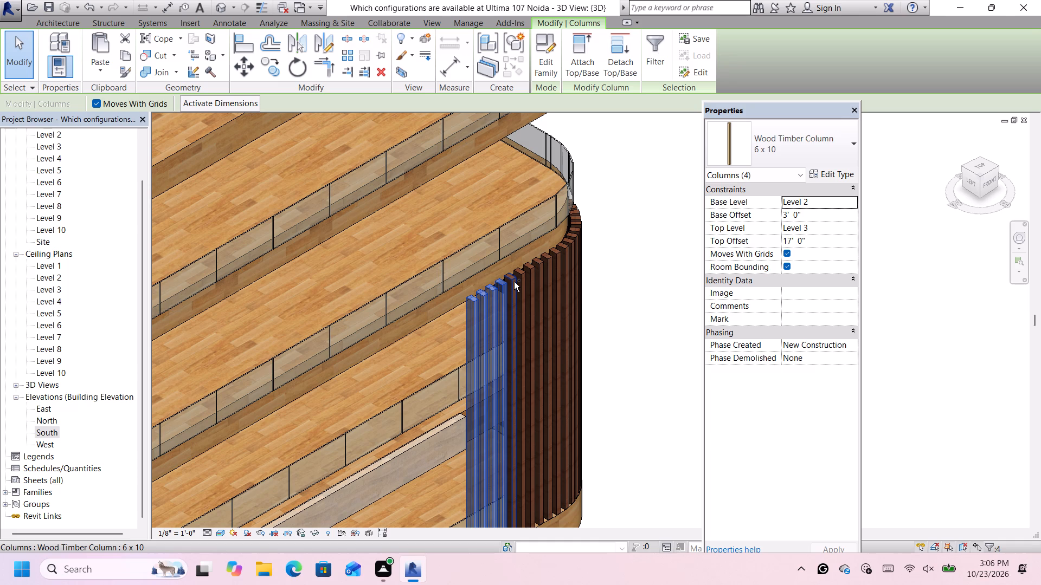
ctrl+click(513, 279)
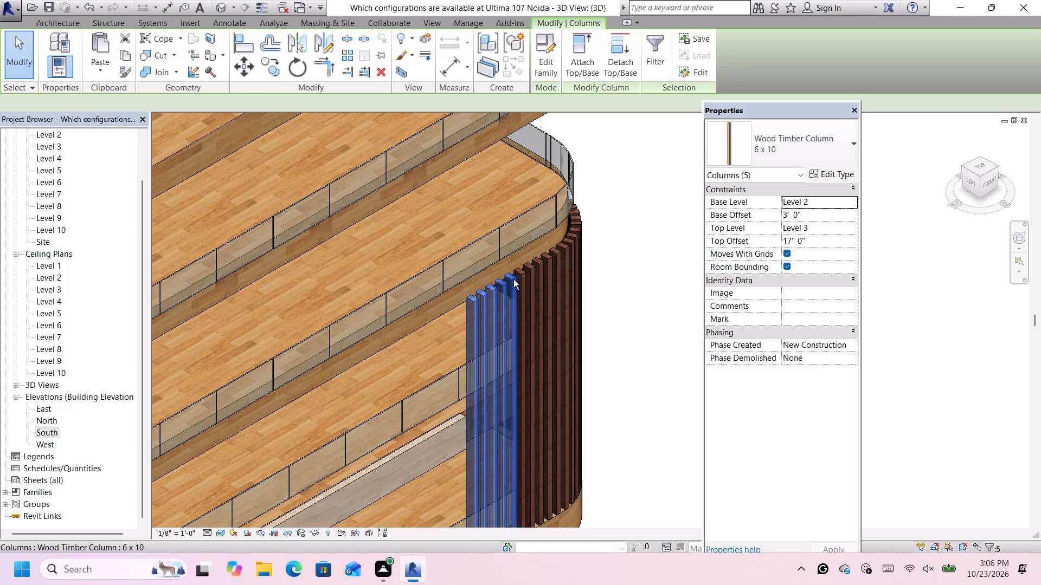
ctrl+click(523, 278)
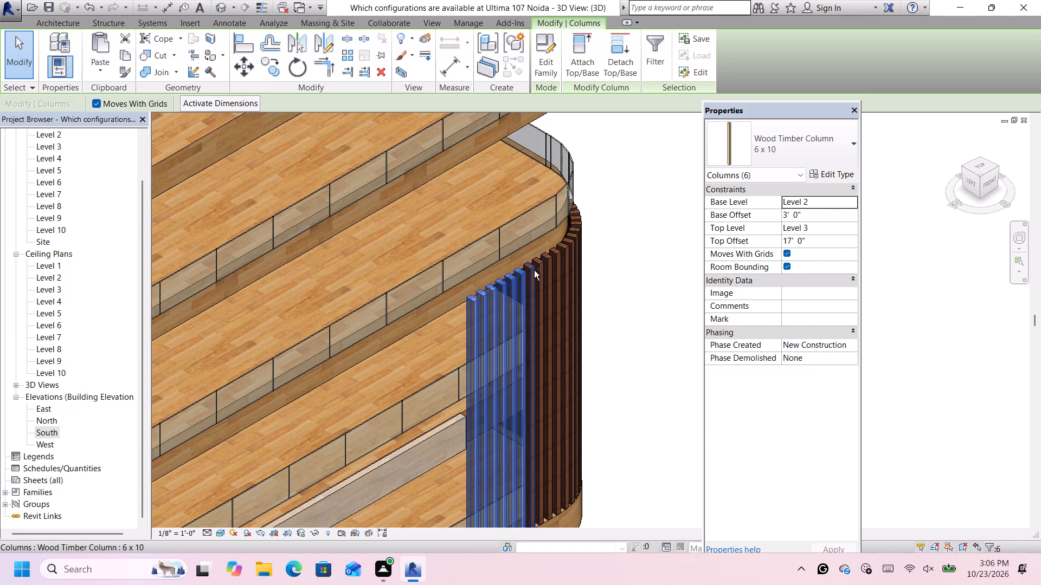
ctrl+click(532, 272)
ctrl+click(542, 266)
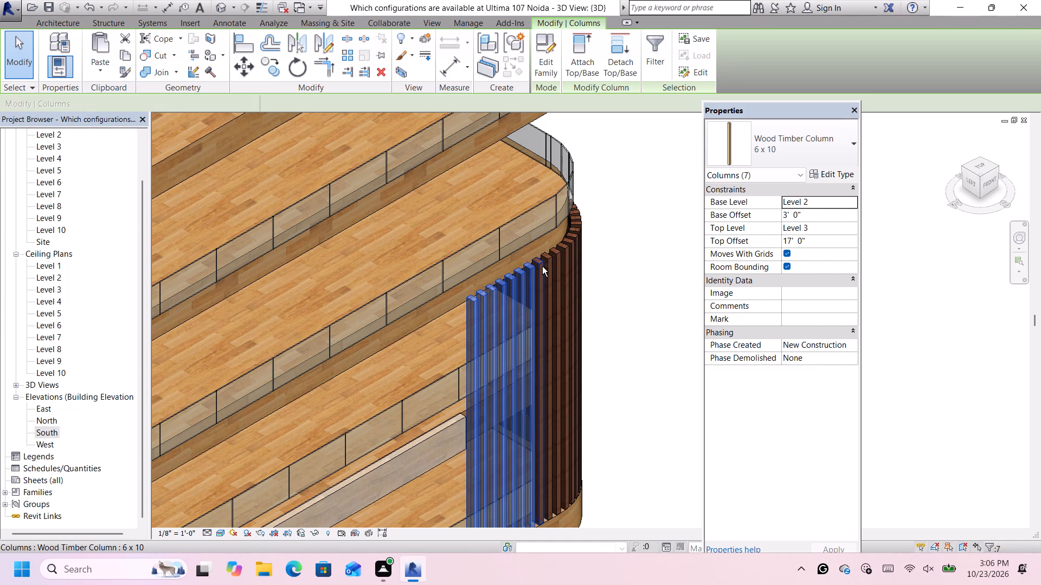
ctrl+click(550, 272)
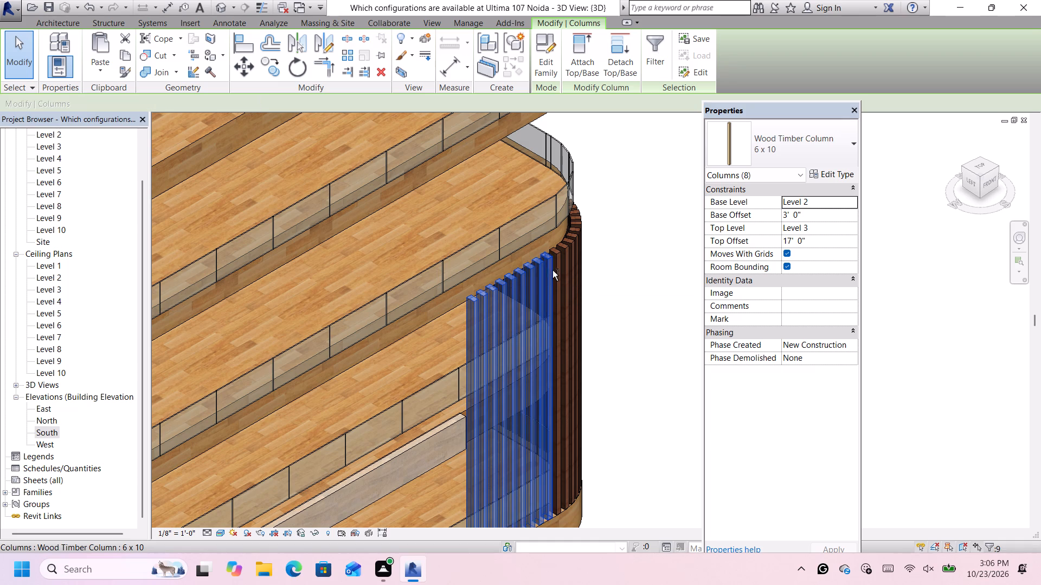
ctrl+click(559, 261)
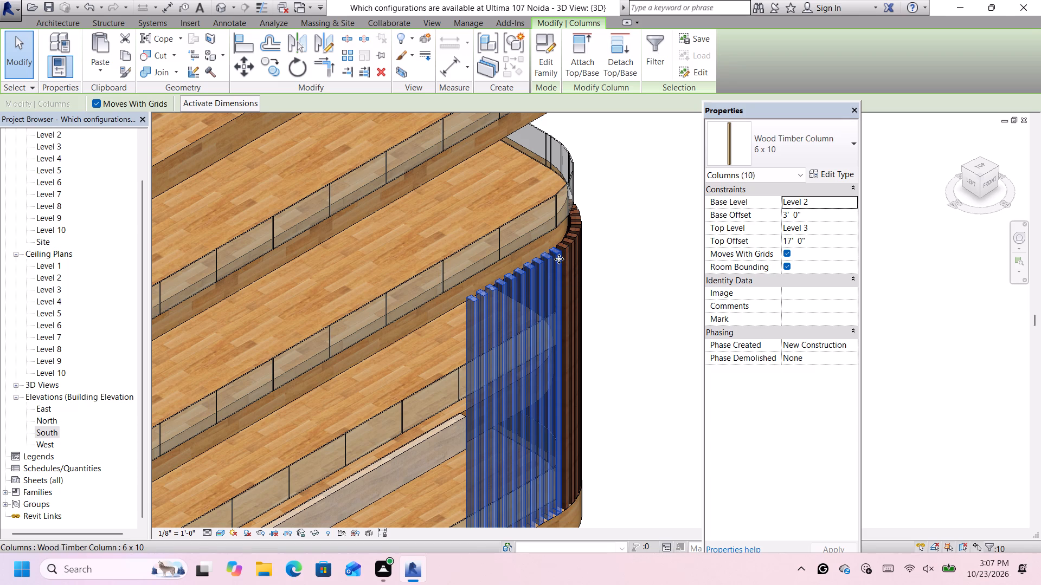
ctrl+scroll(564, 255, up, 3)
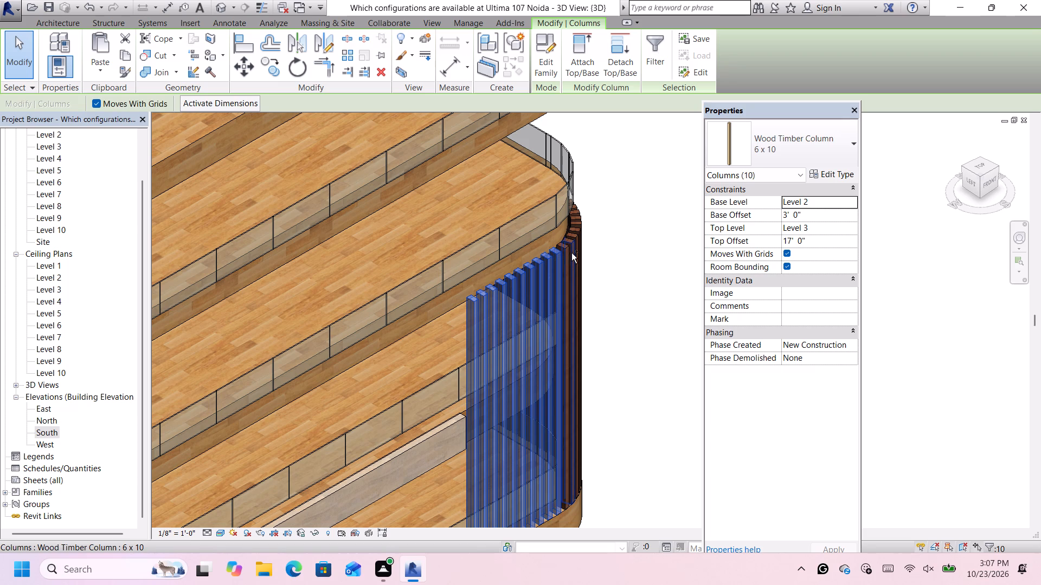
ctrl+click(569, 255)
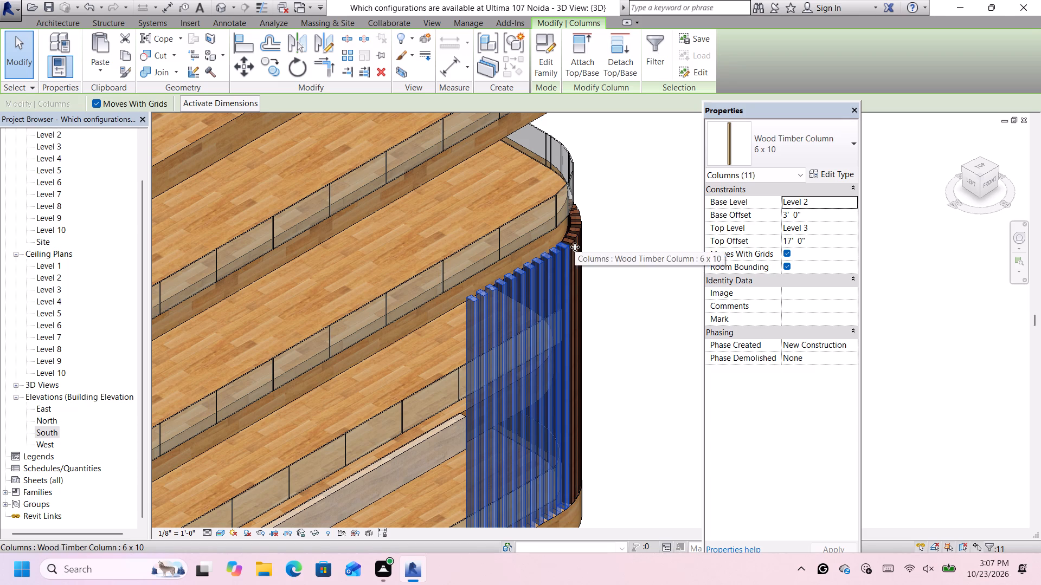
ctrl+scroll(575, 244, up, 6)
scroll(579, 264, up, 9)
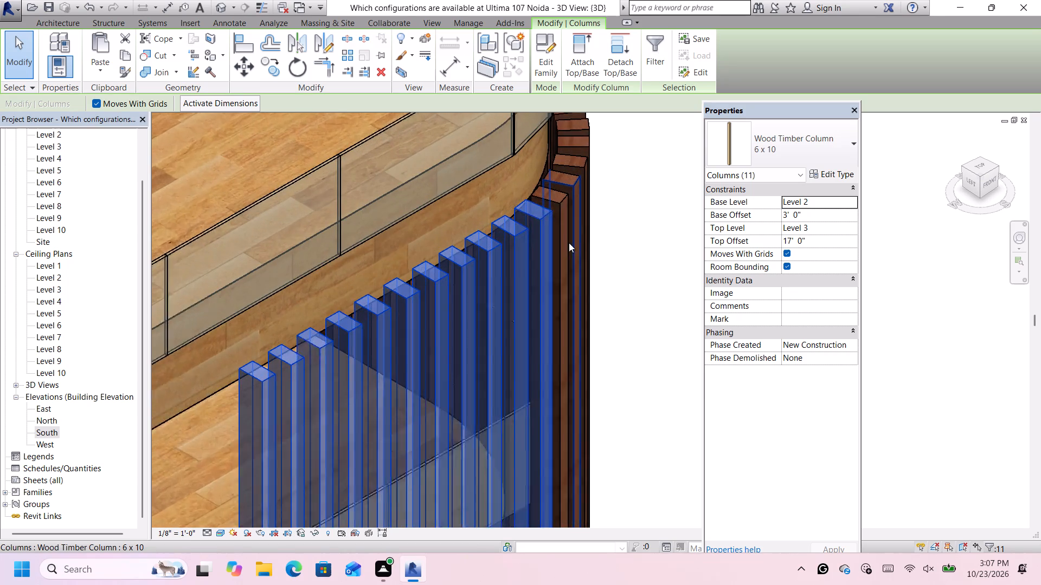
ctrl+click(560, 206)
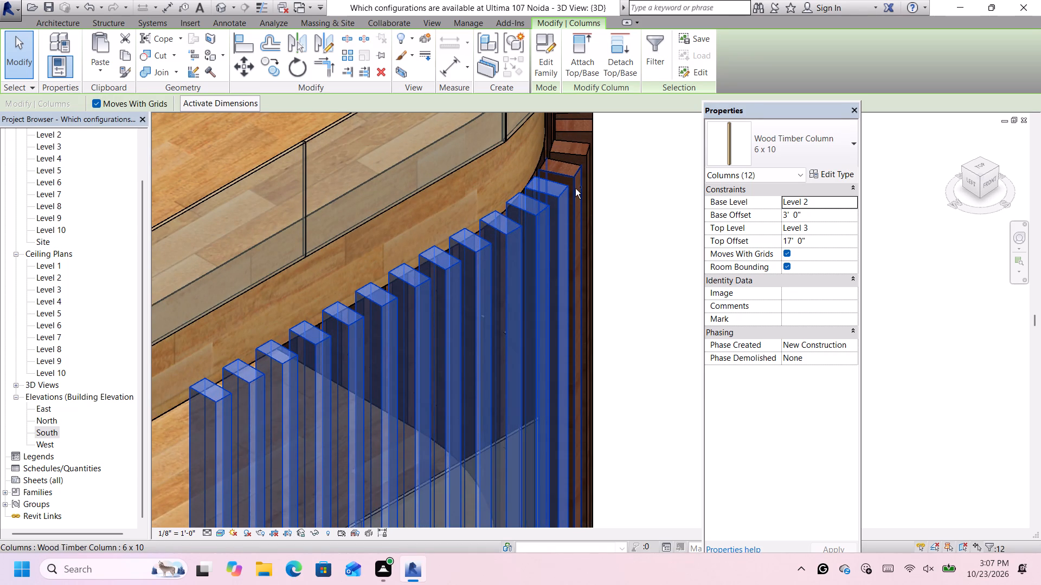
ctrl+click(578, 185)
ctrl+click(588, 161)
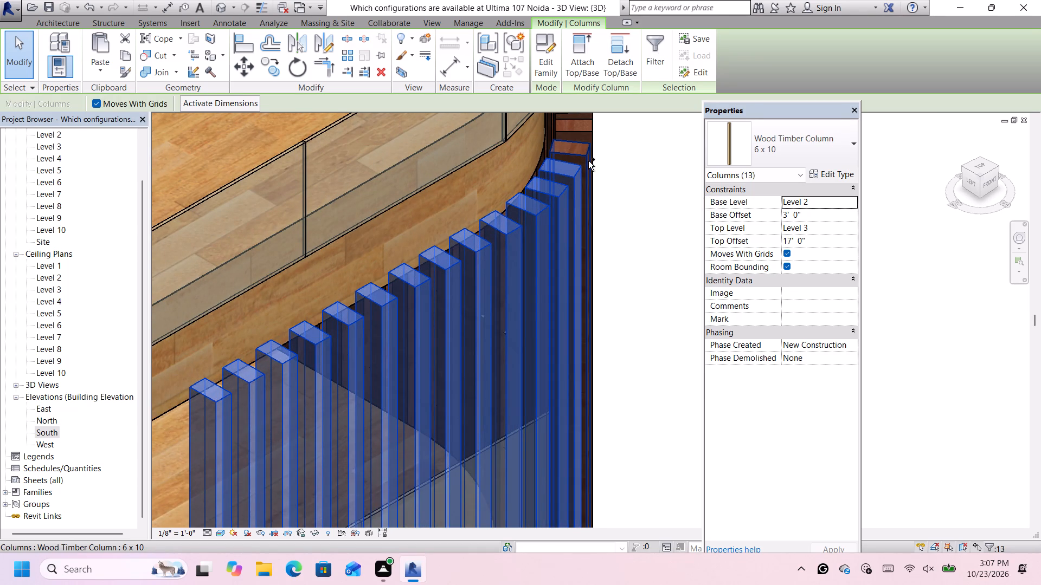
Add the next Wood Timber Column 6 x 10 slats around the screen's rounded corner to the current selection.
ctrl+click(594, 131)
scroll(594, 131, down, 10)
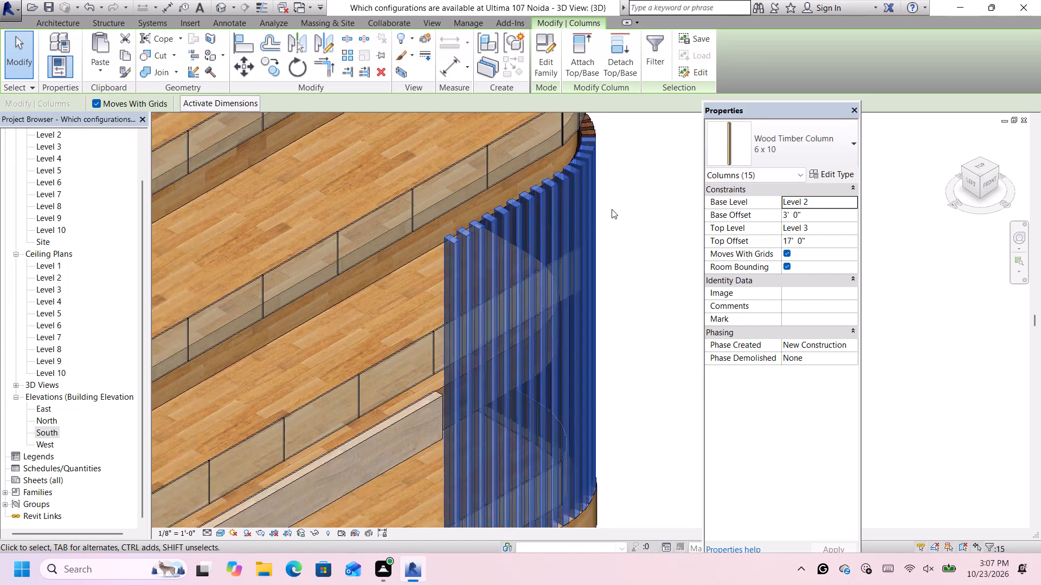
scroll(612, 209, down, 4)
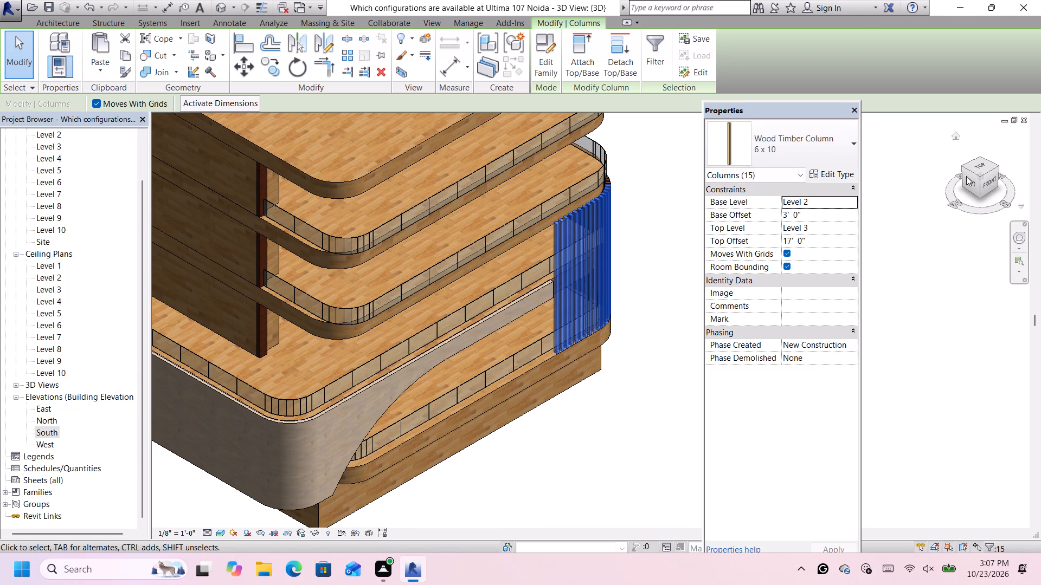
click(998, 167)
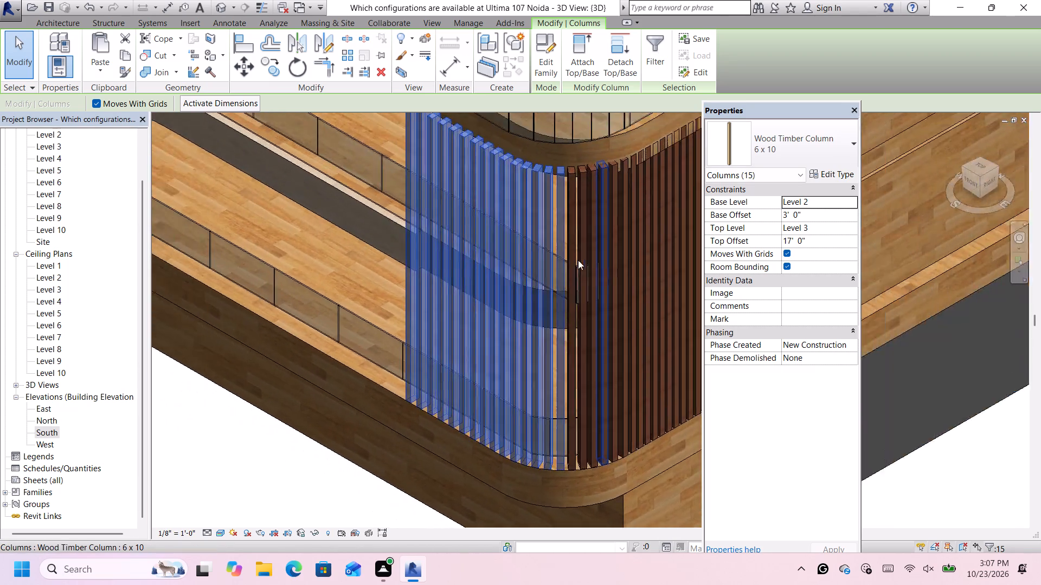
scroll(577, 260, down, 11)
scroll(634, 267, up, 7)
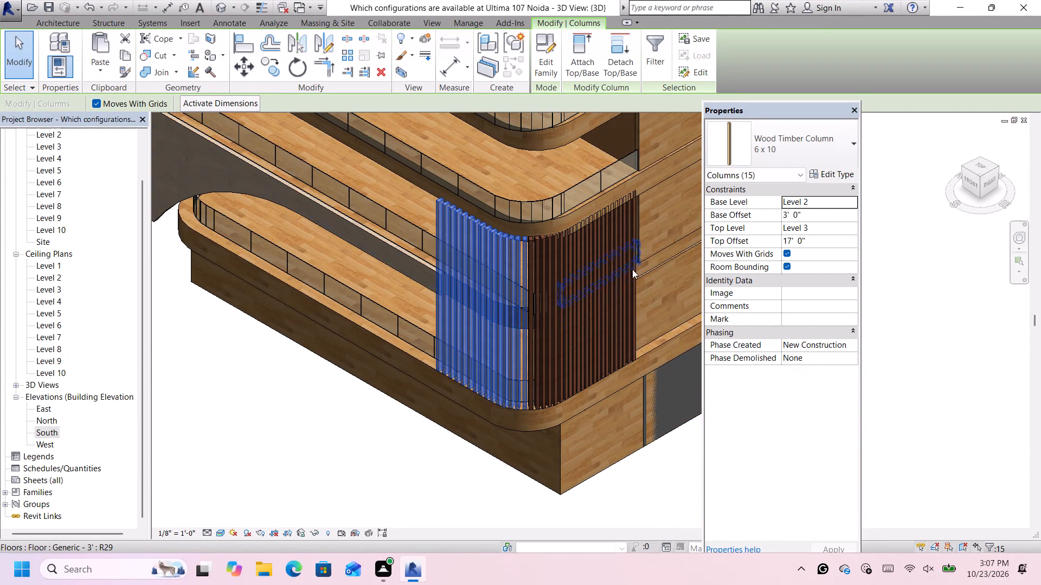
scroll(649, 204, up, 3)
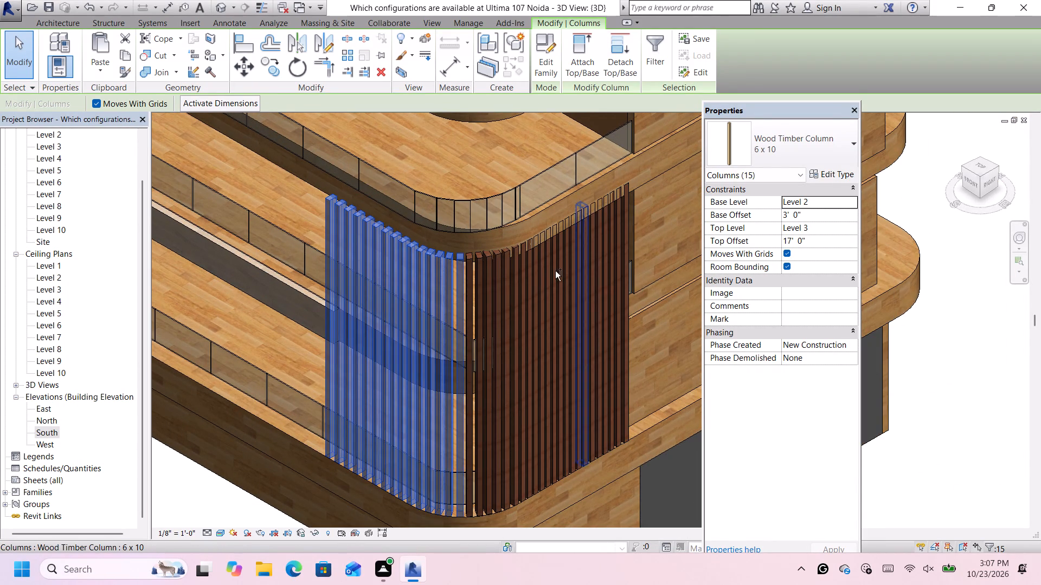
ctrl+click(472, 277)
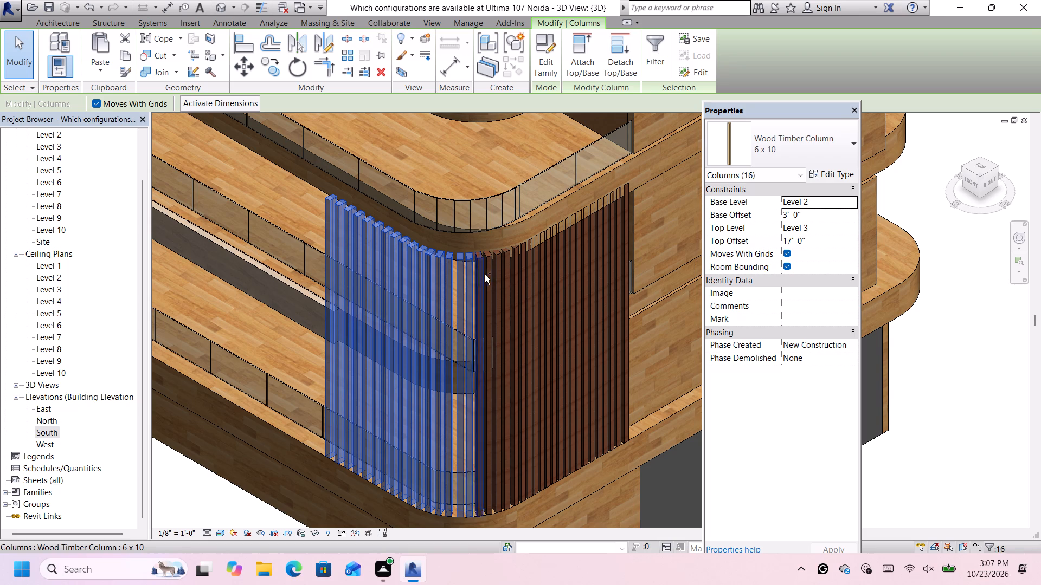
ctrl+click(480, 276)
ctrl+click(490, 274)
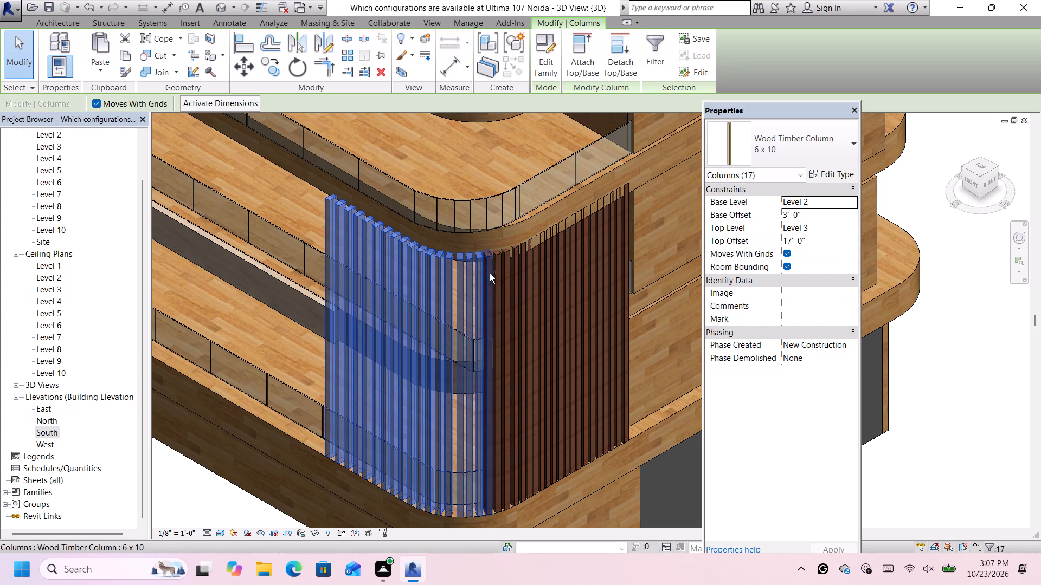
ctrl+click(500, 270)
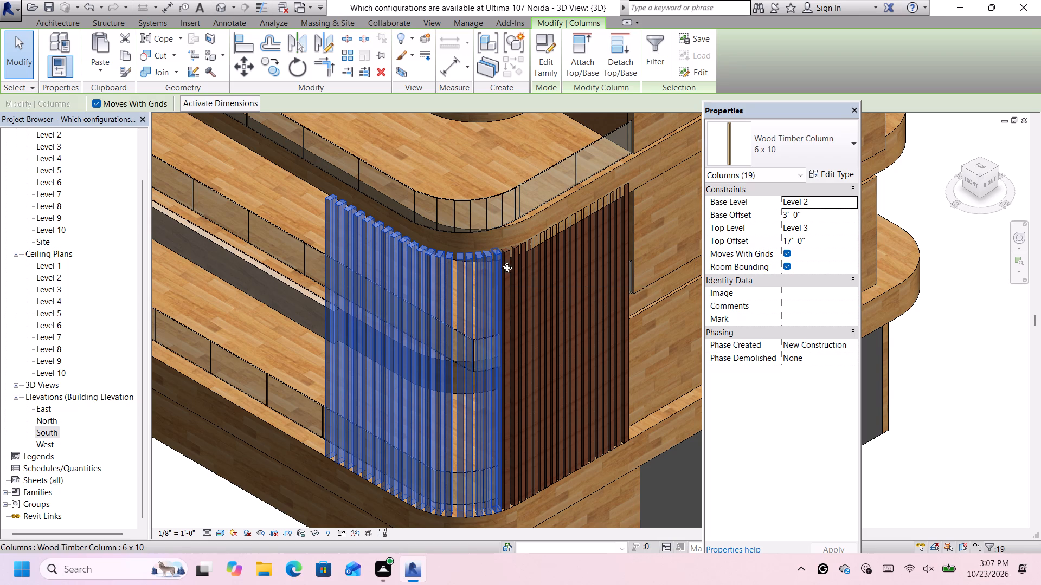
ctrl+click(509, 268)
ctrl+click(517, 264)
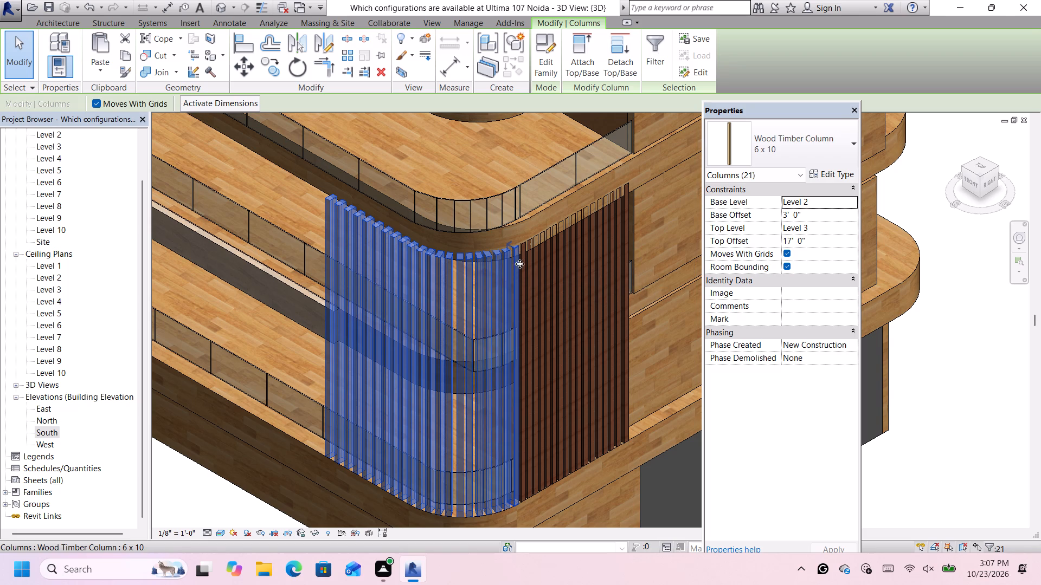
ctrl+click(525, 271)
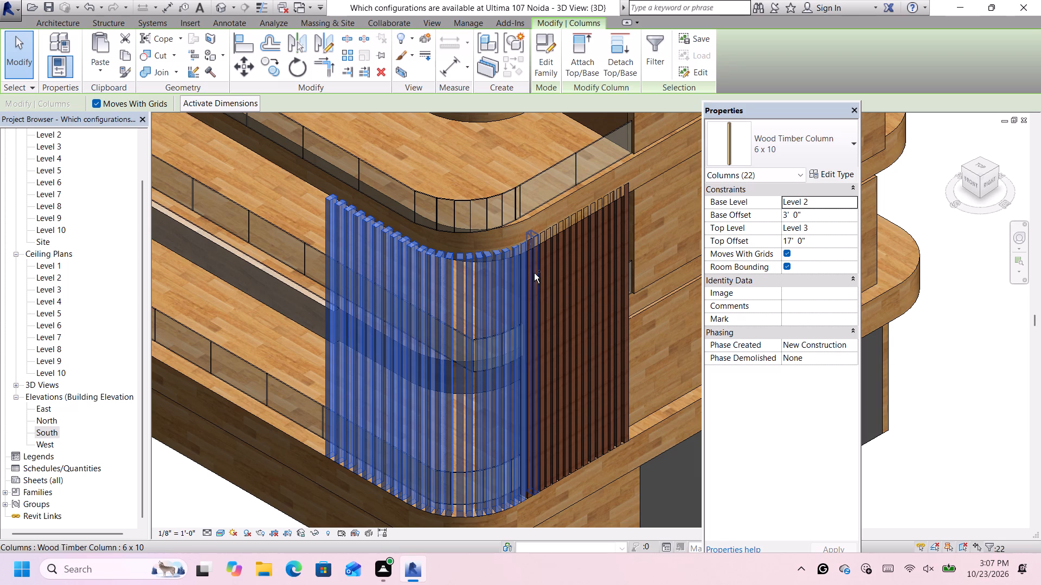
Extend the slat selection along the screen's adjoining straight side beyond the rounded corner.
ctrl+scroll(531, 275, up, 2)
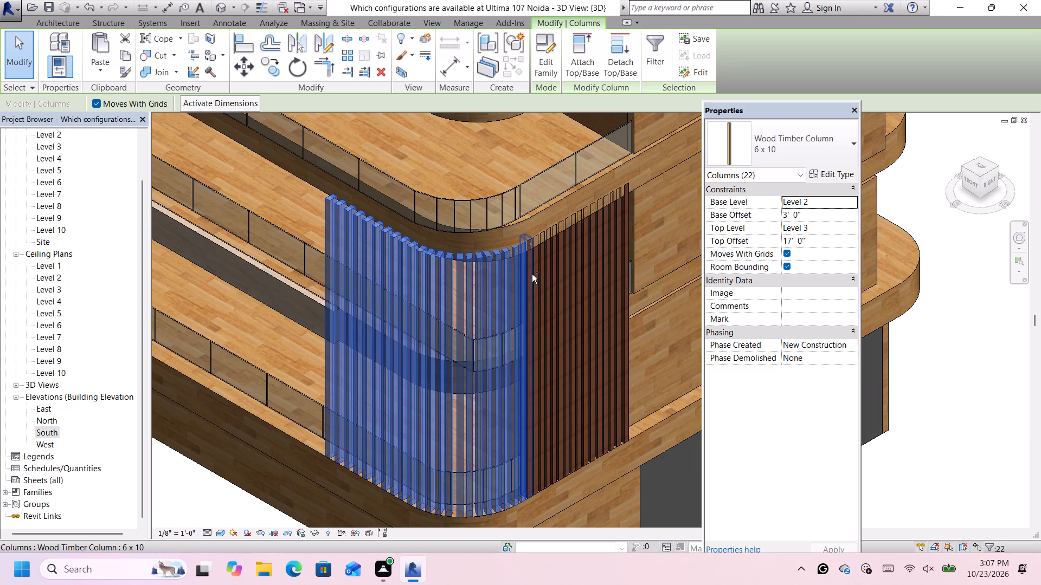
ctrl+scroll(532, 274, up, 3)
ctrl+click(532, 274)
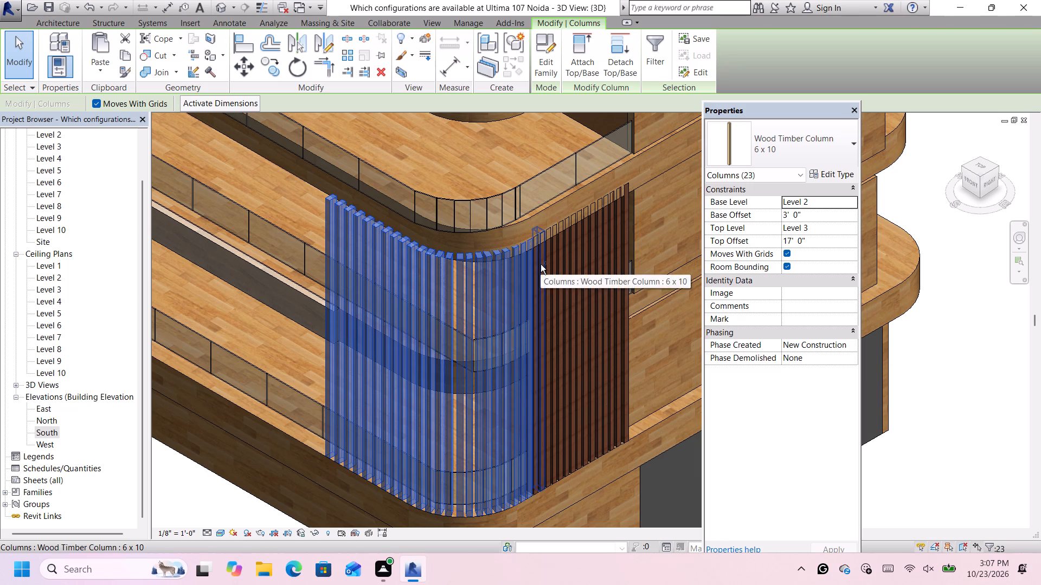
ctrl+scroll(539, 266, up, 2)
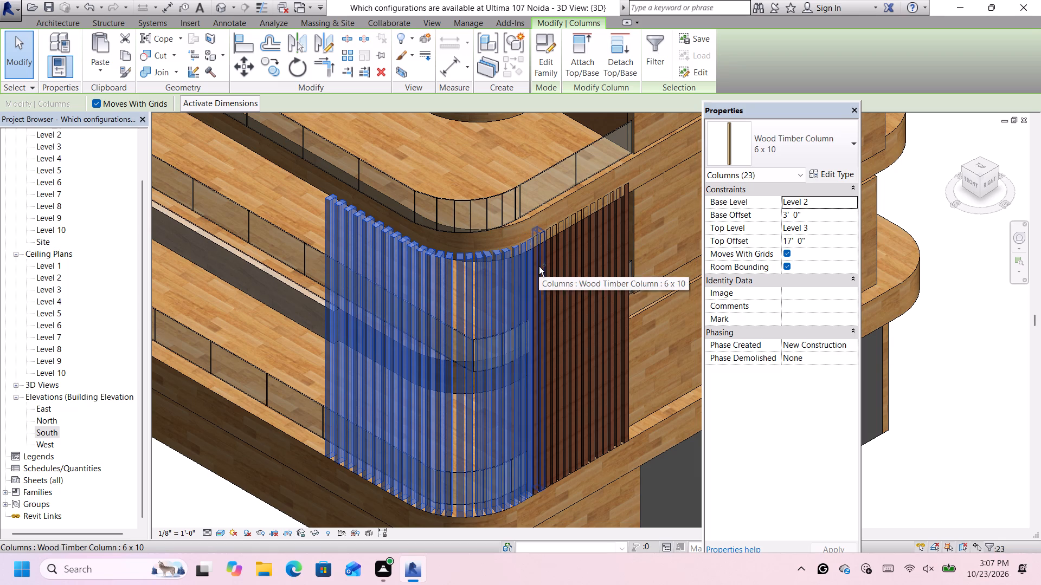
scroll(538, 269, up, 7)
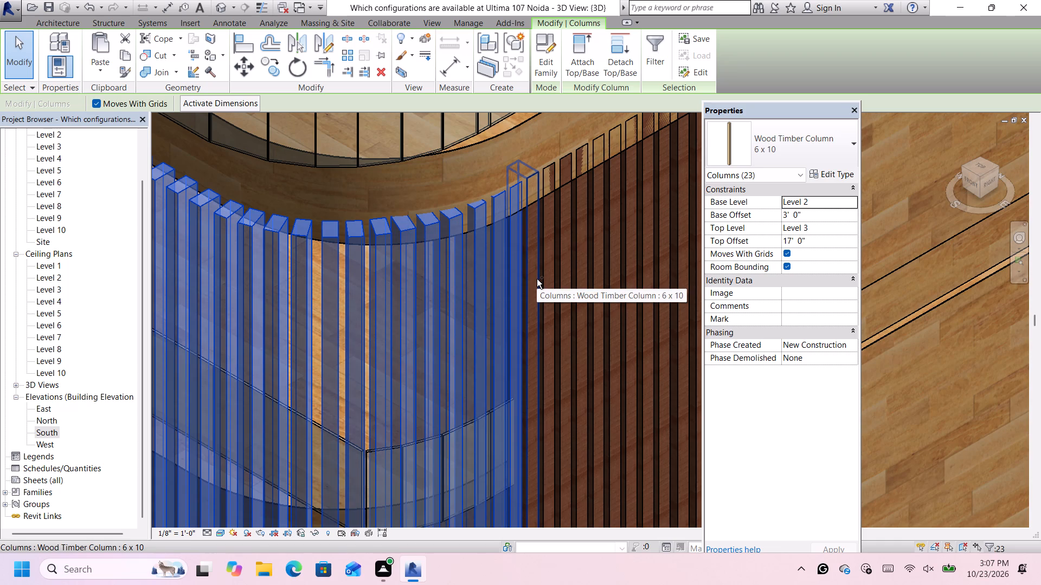
ctrl+click(537, 279)
ctrl+click(546, 271)
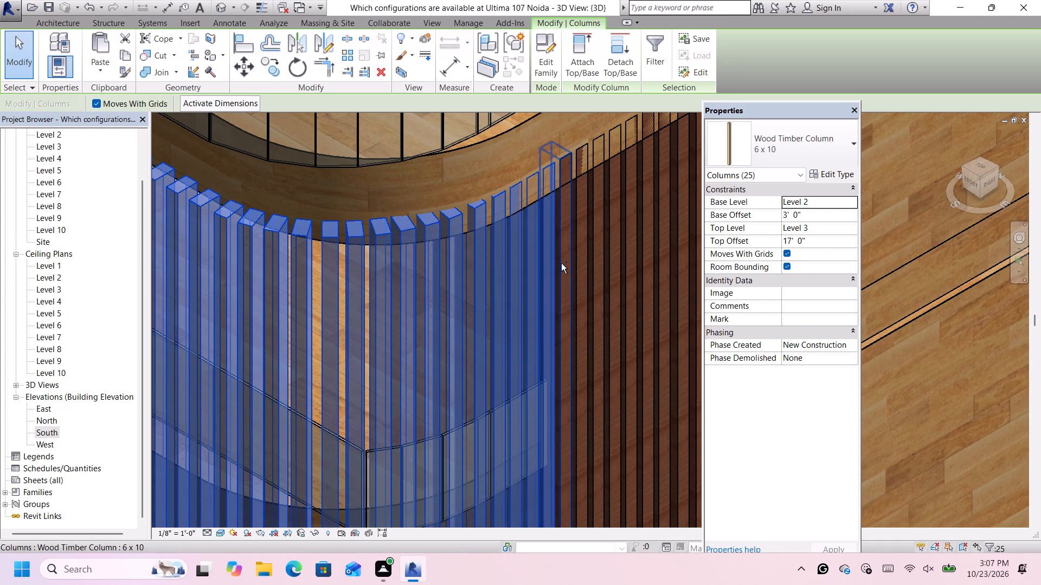
ctrl+click(561, 263)
ctrl+click(582, 246)
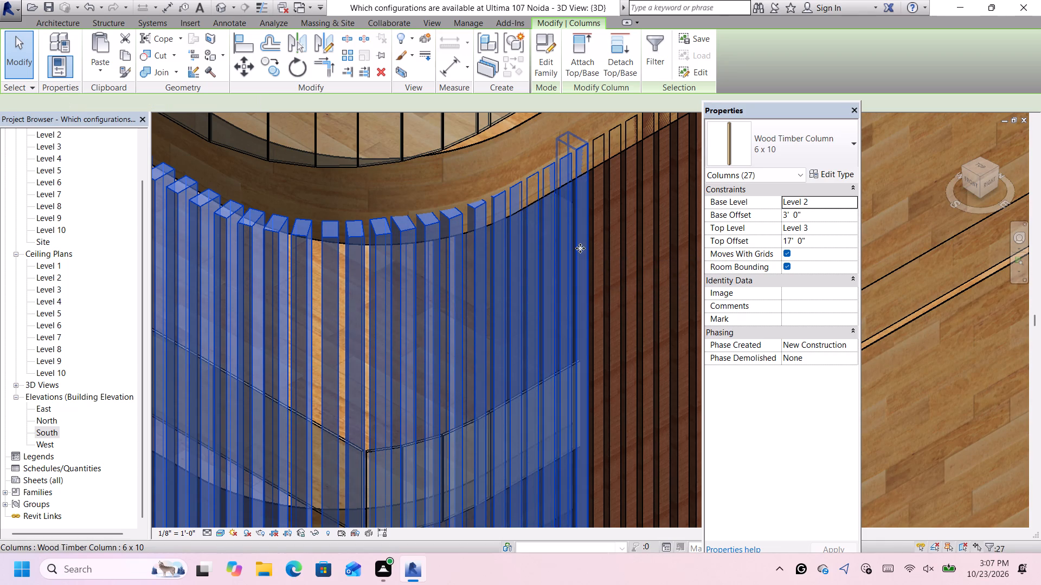
ctrl+click(601, 246)
ctrl+click(611, 237)
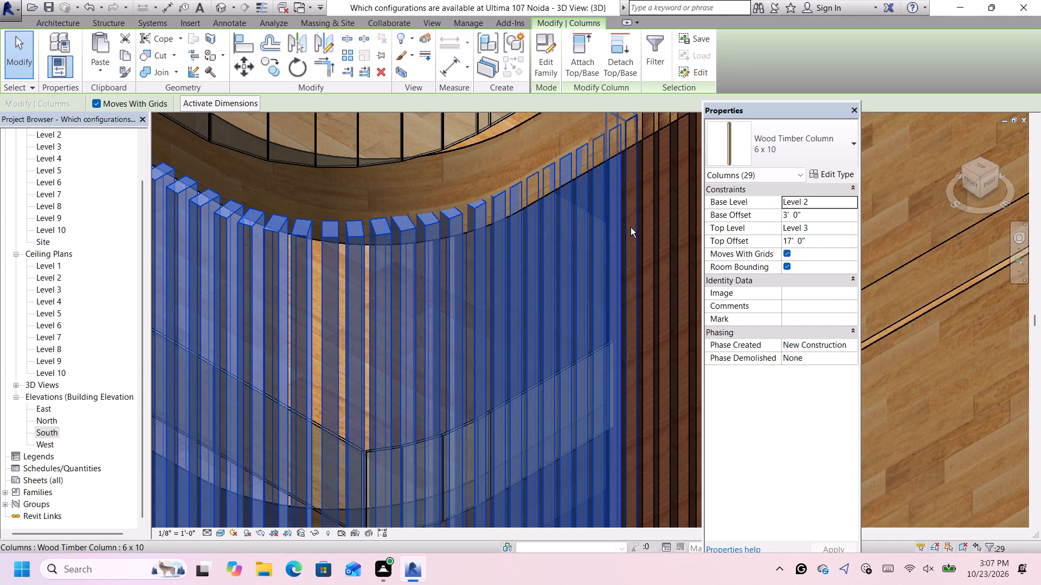
ctrl+click(631, 227)
ctrl+click(647, 217)
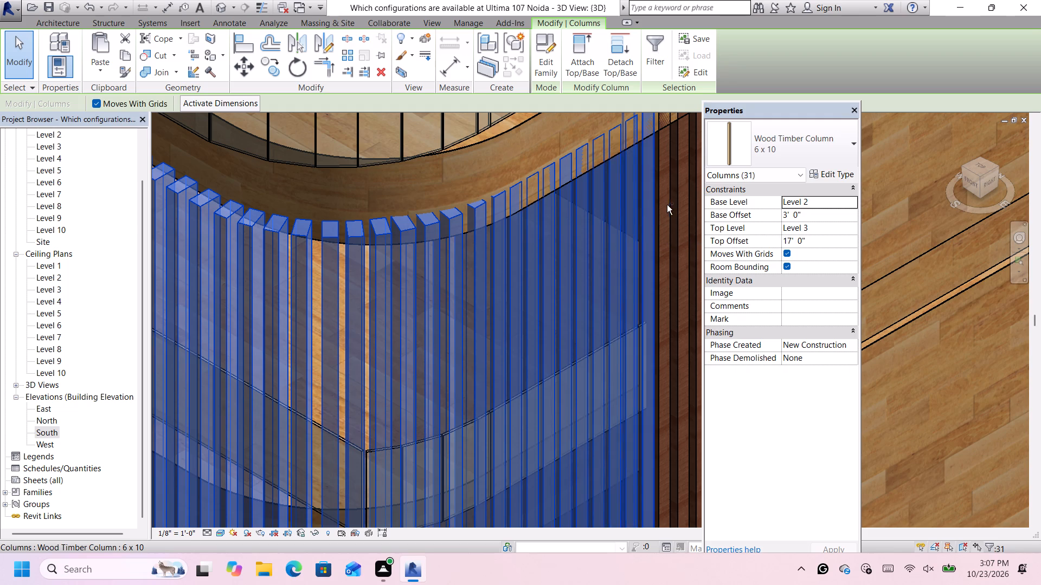
ctrl+click(666, 205)
Add the remaining slats at the screen's far end to the selection and group the whole screen as a model group.
ctrl+scroll(666, 209, down, 13)
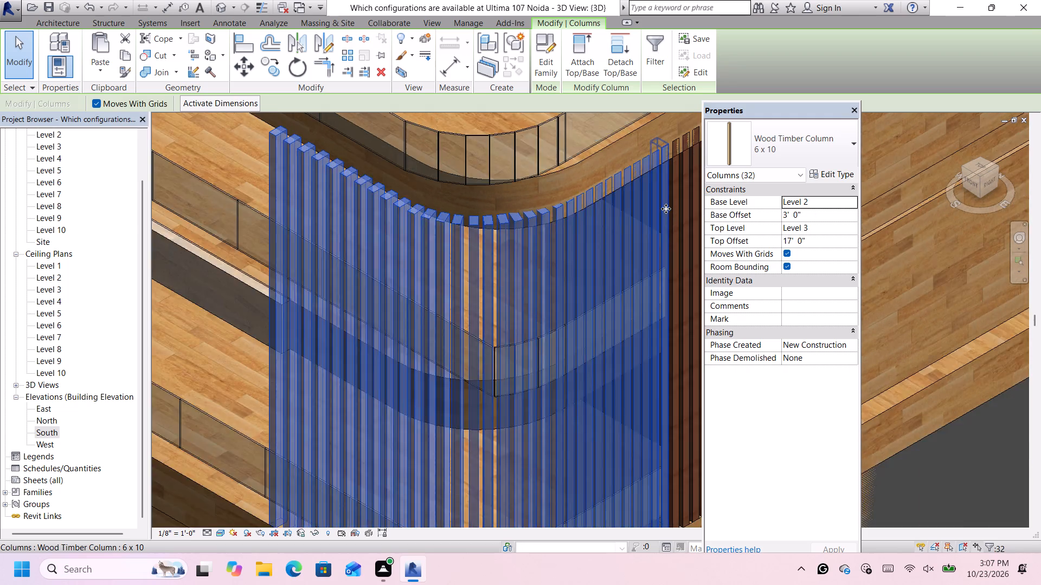
ctrl+scroll(666, 209, down, 8)
scroll(691, 225, up, 11)
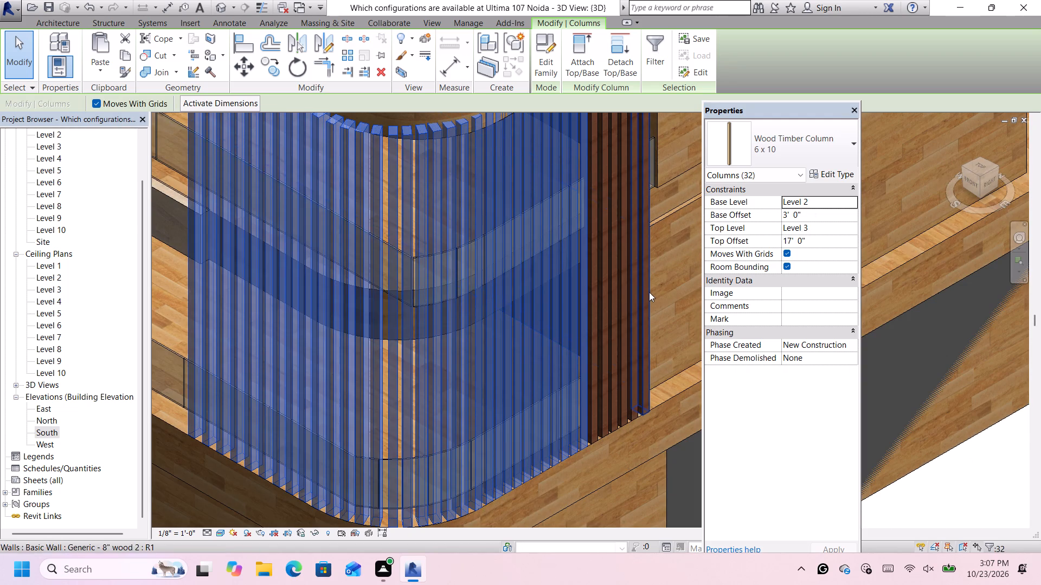
scroll(648, 294, up, 1)
ctrl+click(648, 294)
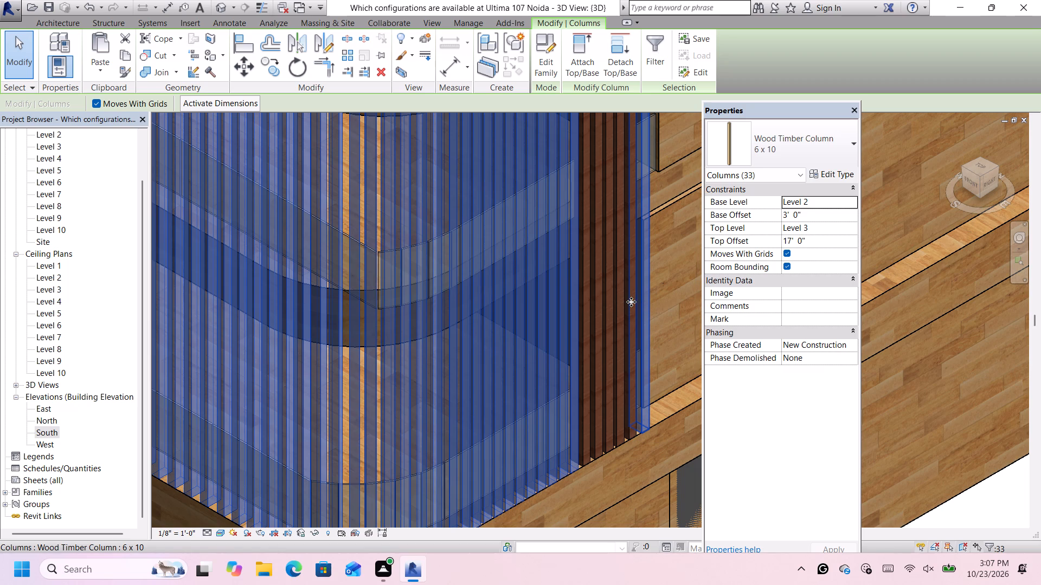
scroll(629, 288, down, 9)
scroll(619, 362, up, 4)
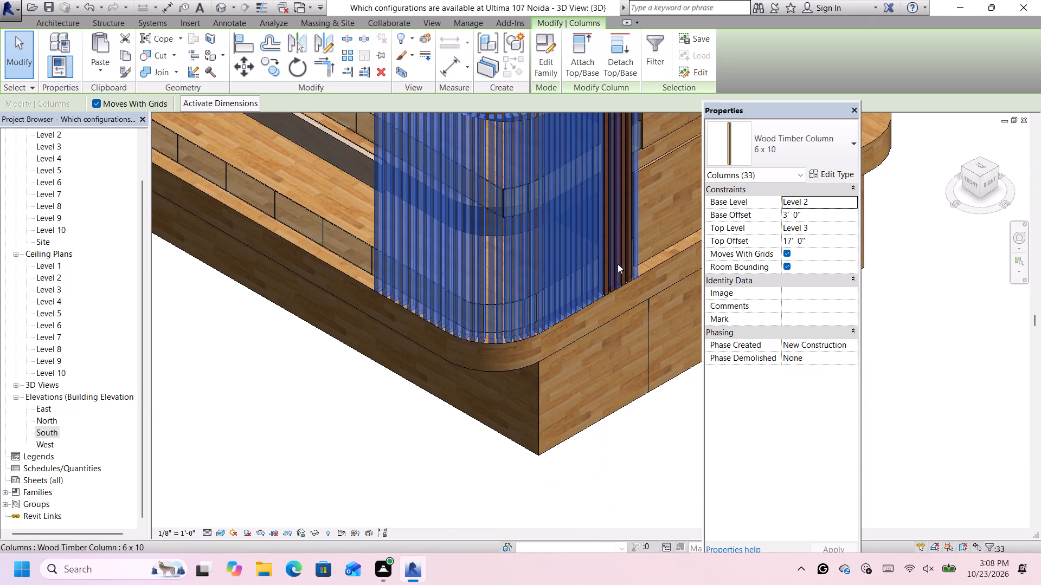
scroll(632, 265, up, 10)
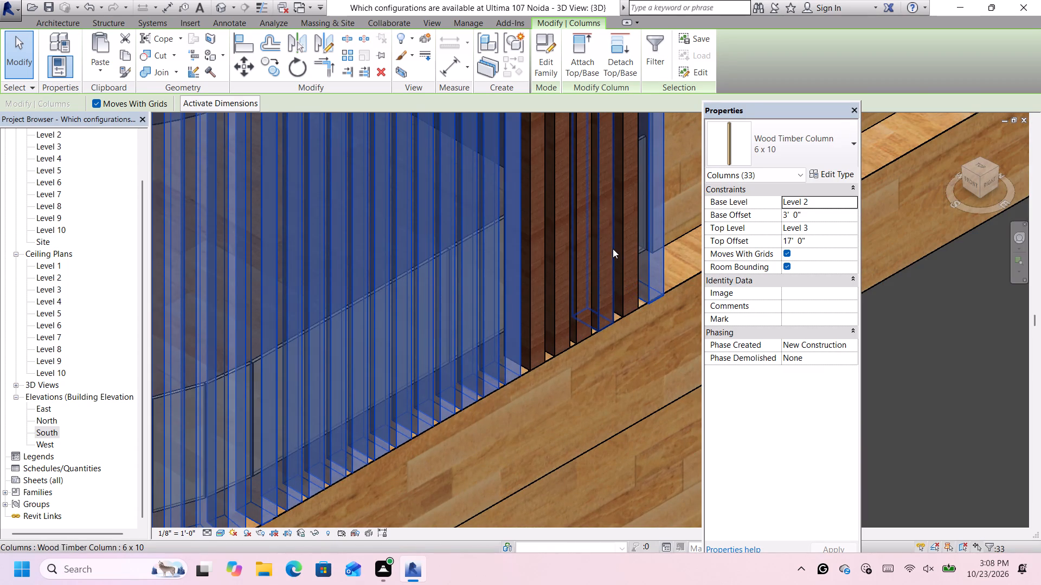
ctrl+click(620, 305)
ctrl+click(603, 316)
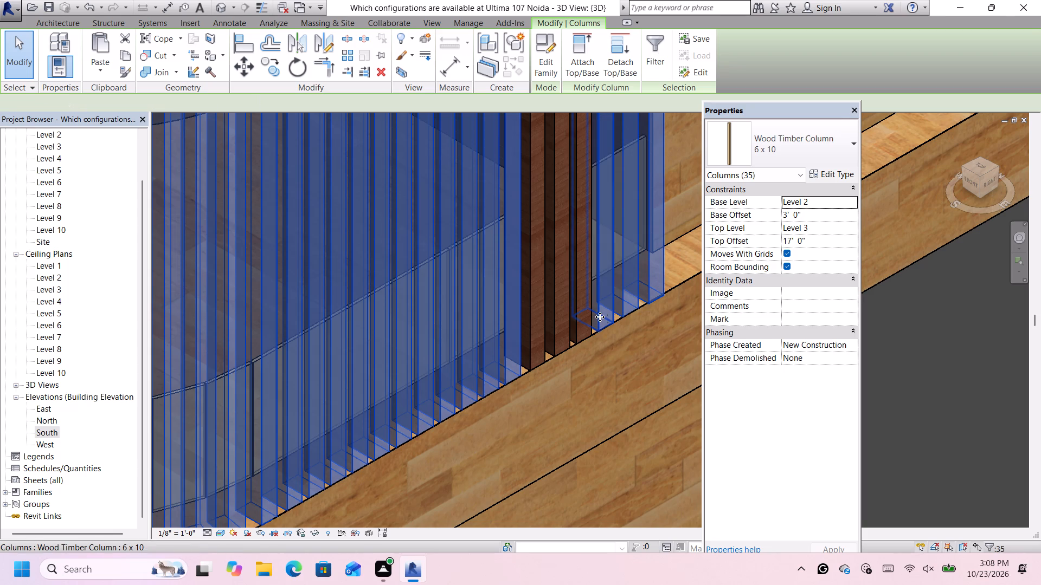
ctrl+click(576, 327)
ctrl+click(564, 330)
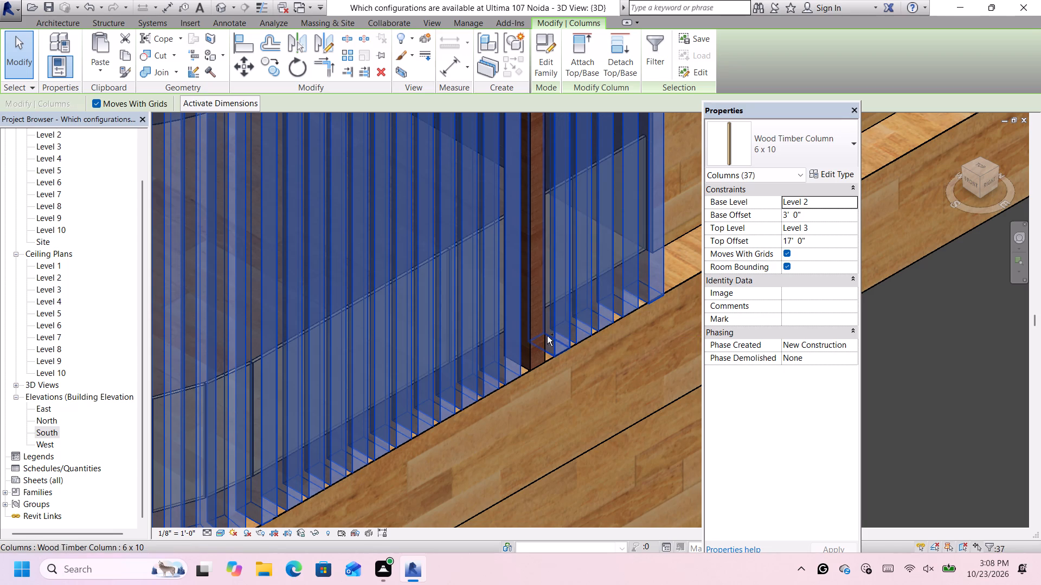
ctrl+click(542, 337)
scroll(542, 337, down, 15)
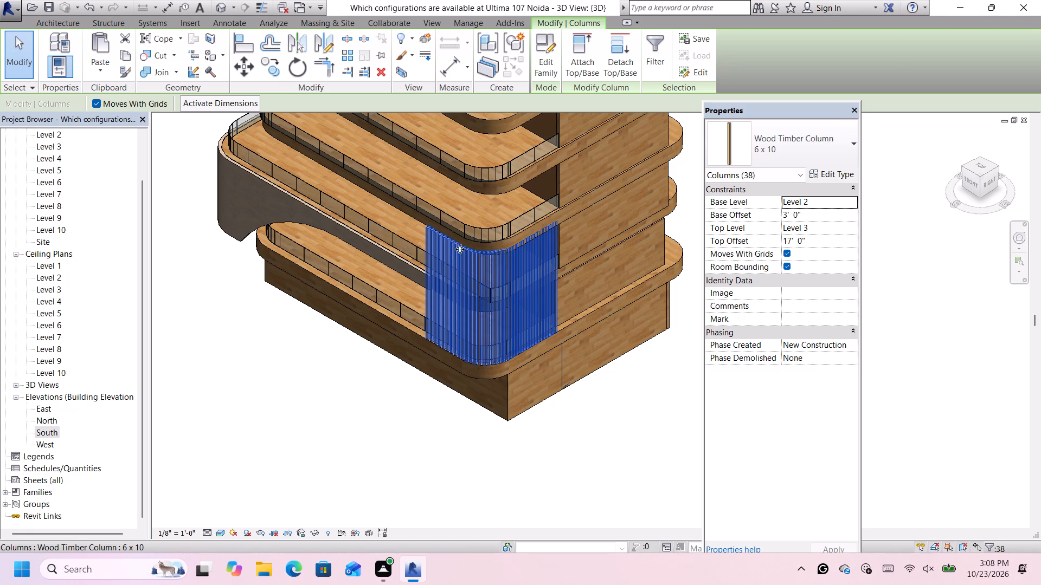
click(508, 45)
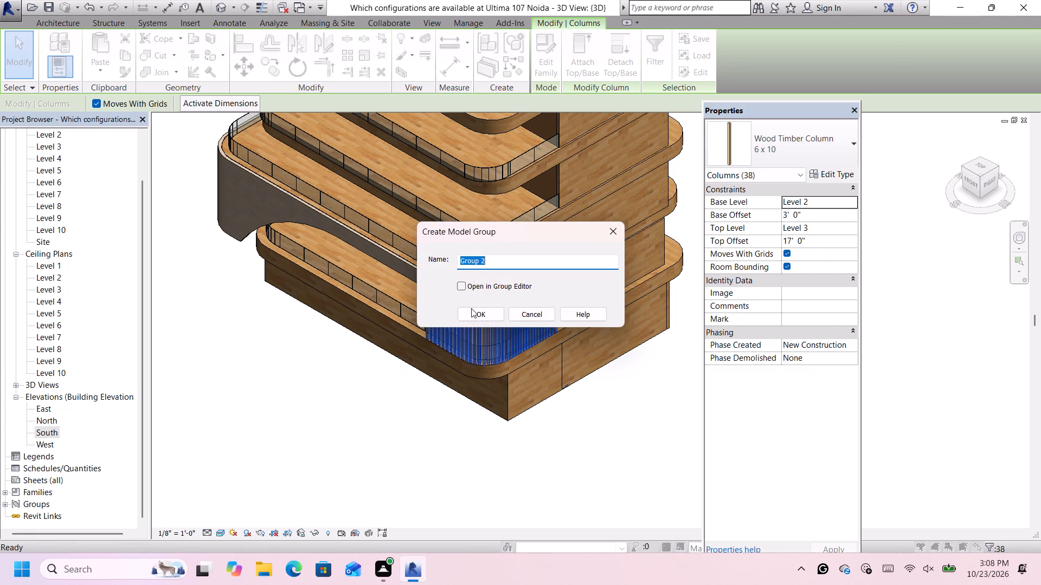
click(474, 313)
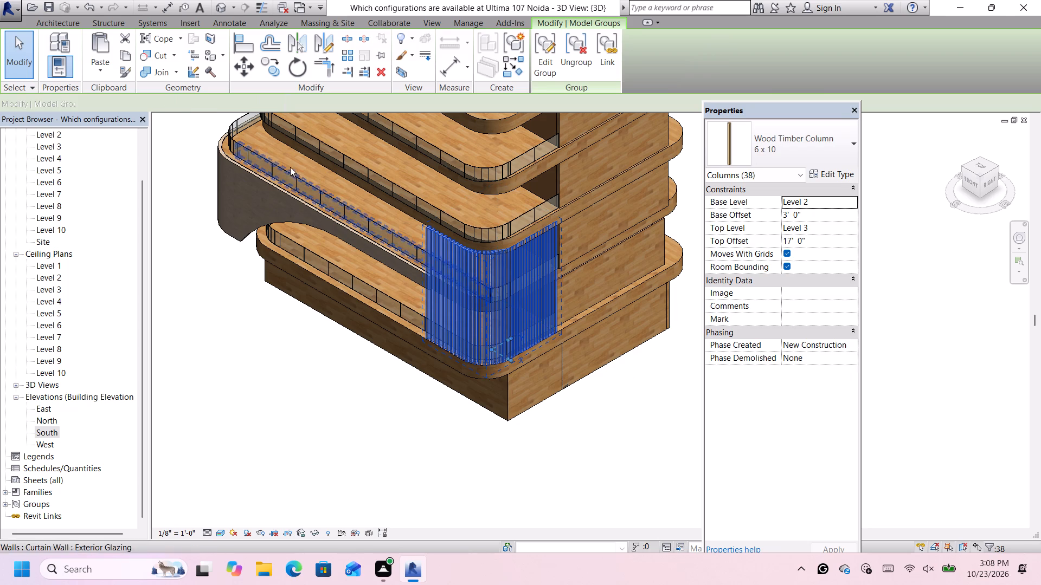
Place an instance of model group Group 1 on Level 3 at the arched wall's outer top corner, saving the project on the way.
click(66, 25)
scroll(362, 80, down, 4)
scroll(328, 308, down, 4)
scroll(243, 210, up, 1)
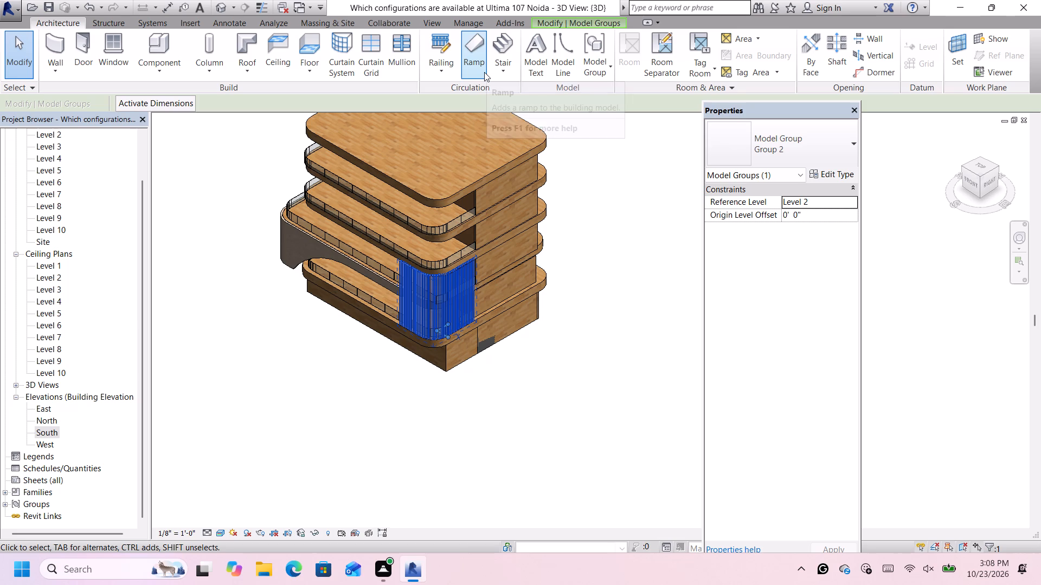
click(609, 67)
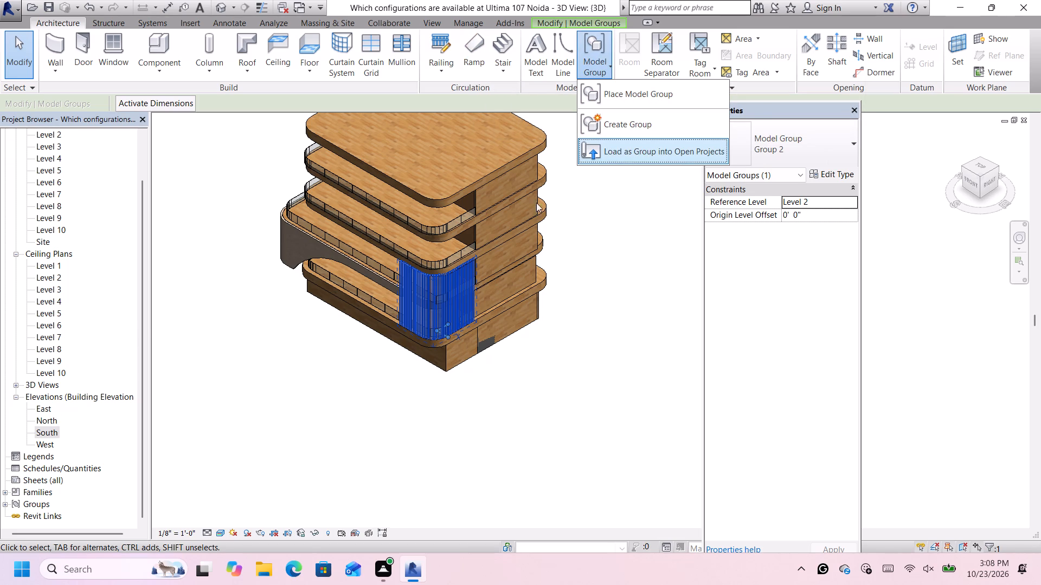
click(613, 97)
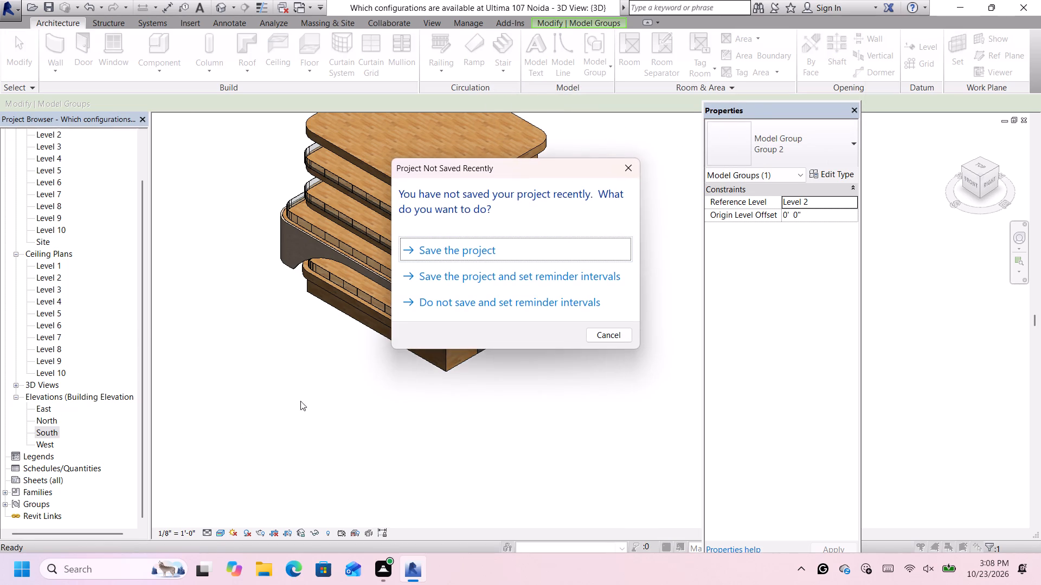
click(480, 253)
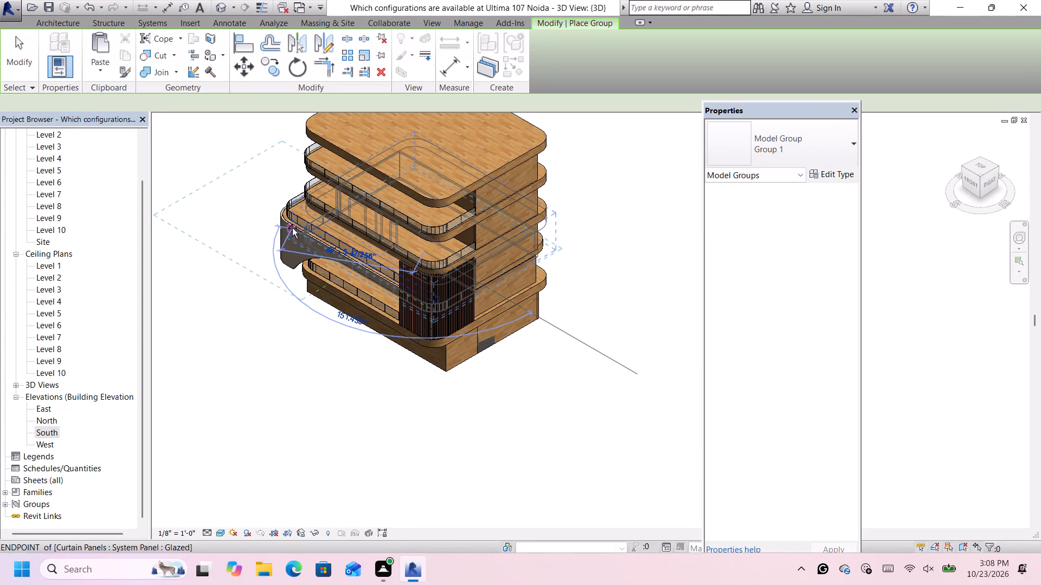
scroll(282, 214, up, 2)
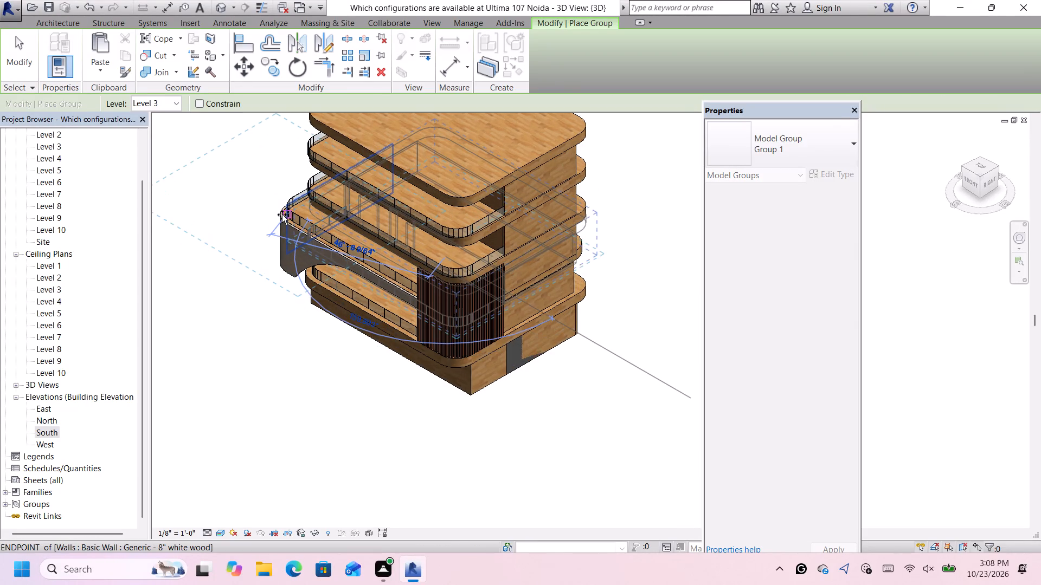
scroll(282, 214, up, 1)
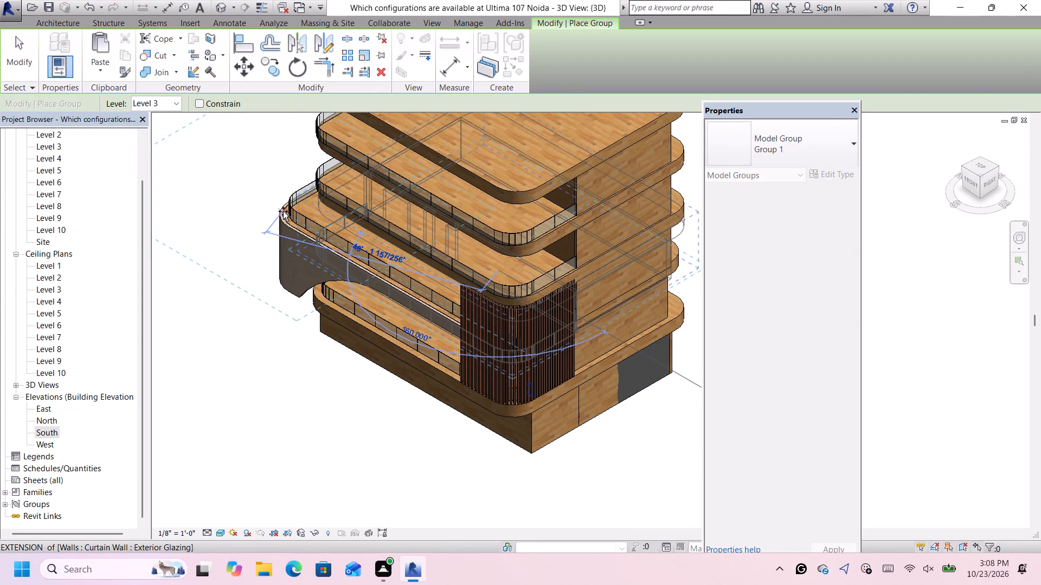
click(283, 211)
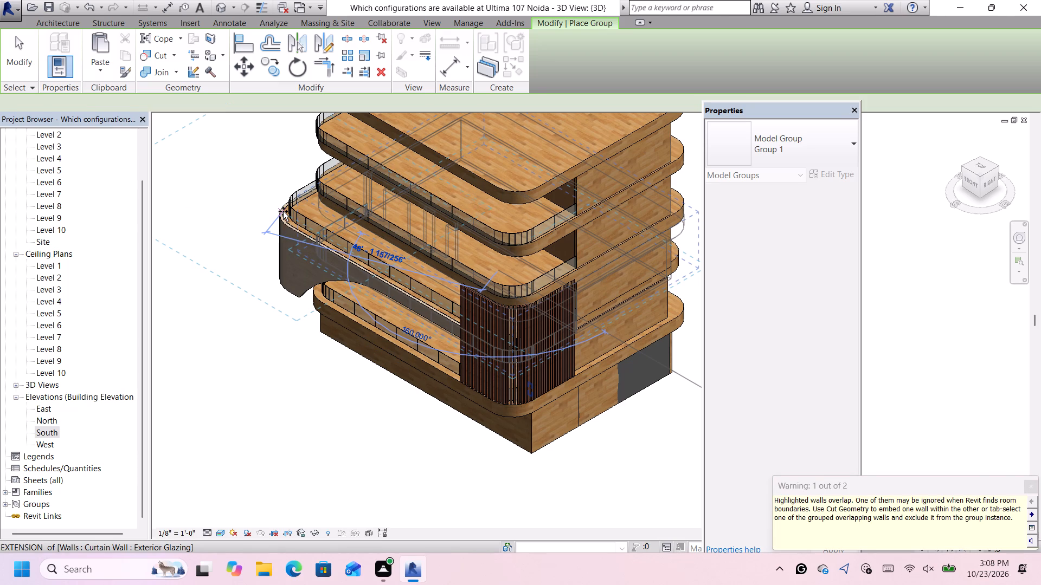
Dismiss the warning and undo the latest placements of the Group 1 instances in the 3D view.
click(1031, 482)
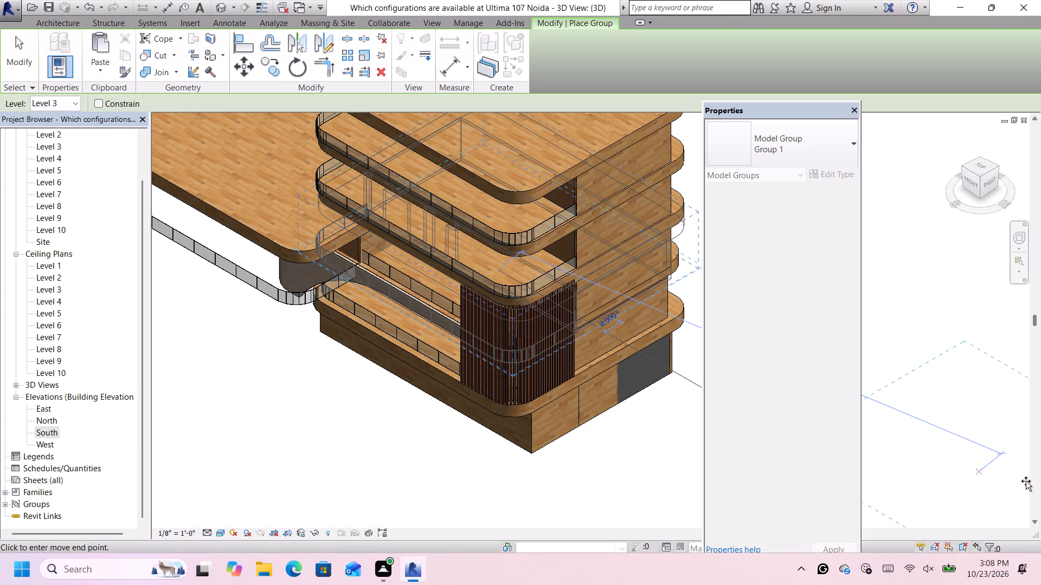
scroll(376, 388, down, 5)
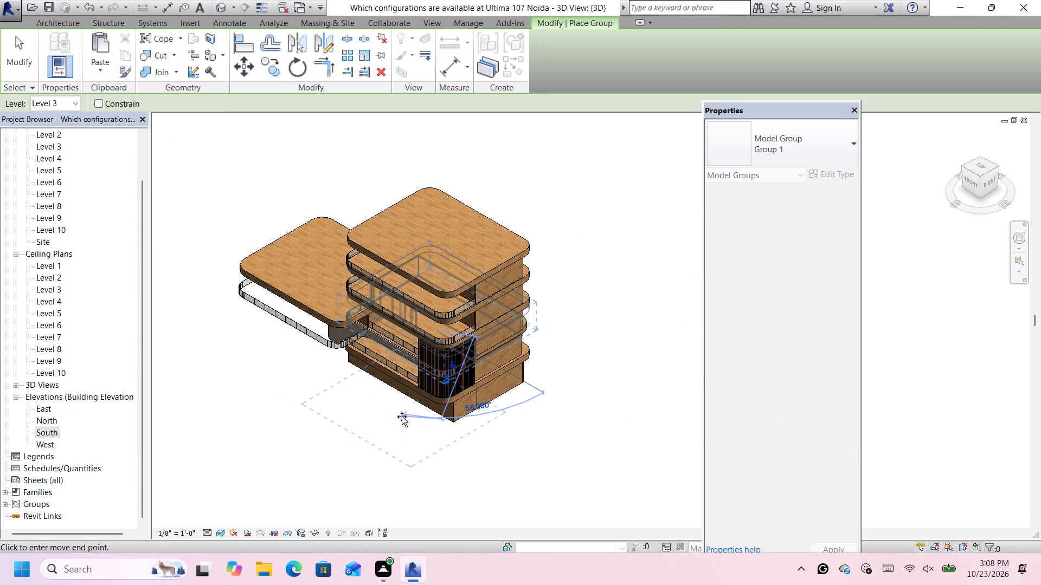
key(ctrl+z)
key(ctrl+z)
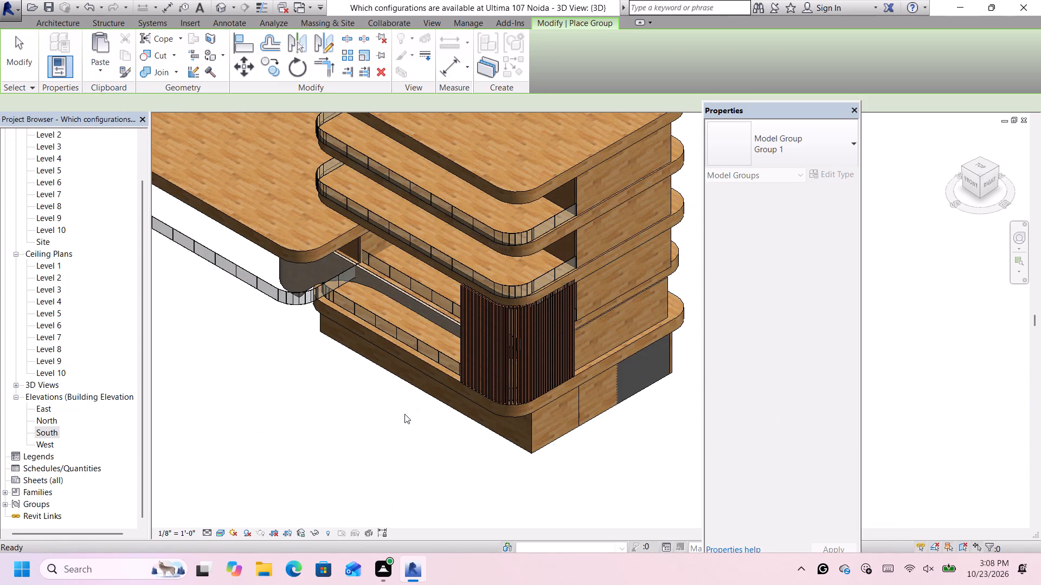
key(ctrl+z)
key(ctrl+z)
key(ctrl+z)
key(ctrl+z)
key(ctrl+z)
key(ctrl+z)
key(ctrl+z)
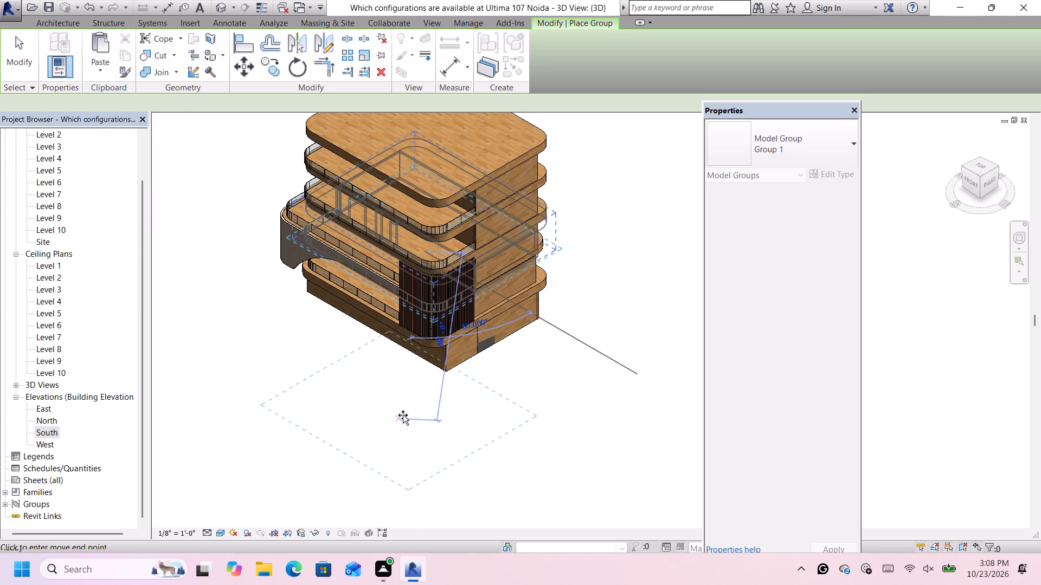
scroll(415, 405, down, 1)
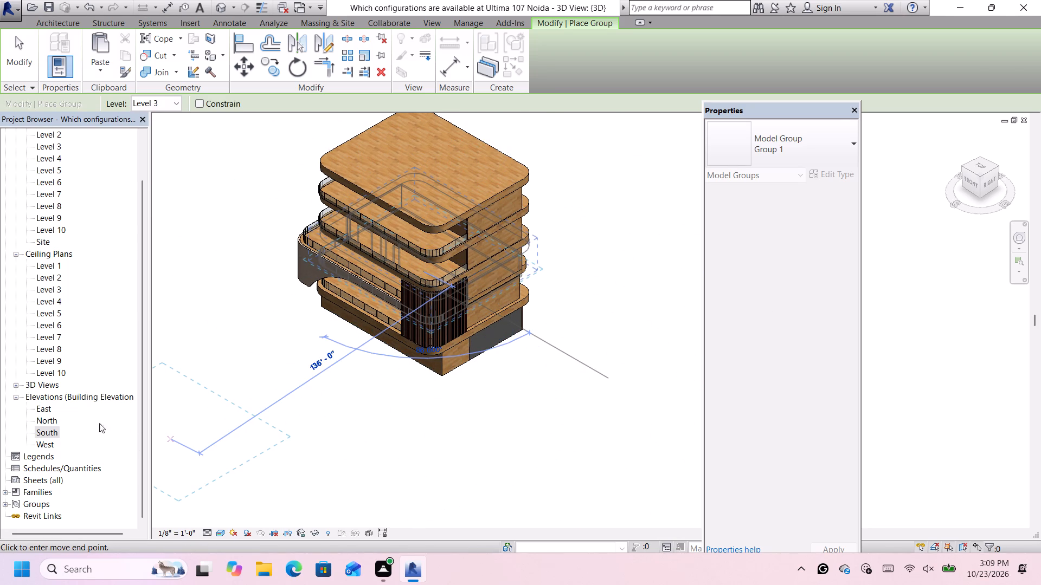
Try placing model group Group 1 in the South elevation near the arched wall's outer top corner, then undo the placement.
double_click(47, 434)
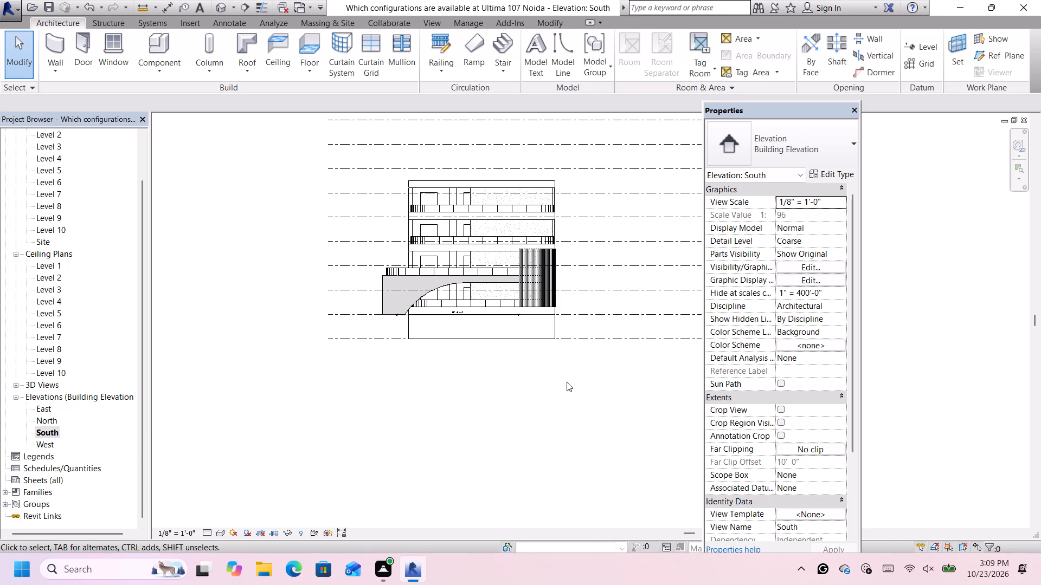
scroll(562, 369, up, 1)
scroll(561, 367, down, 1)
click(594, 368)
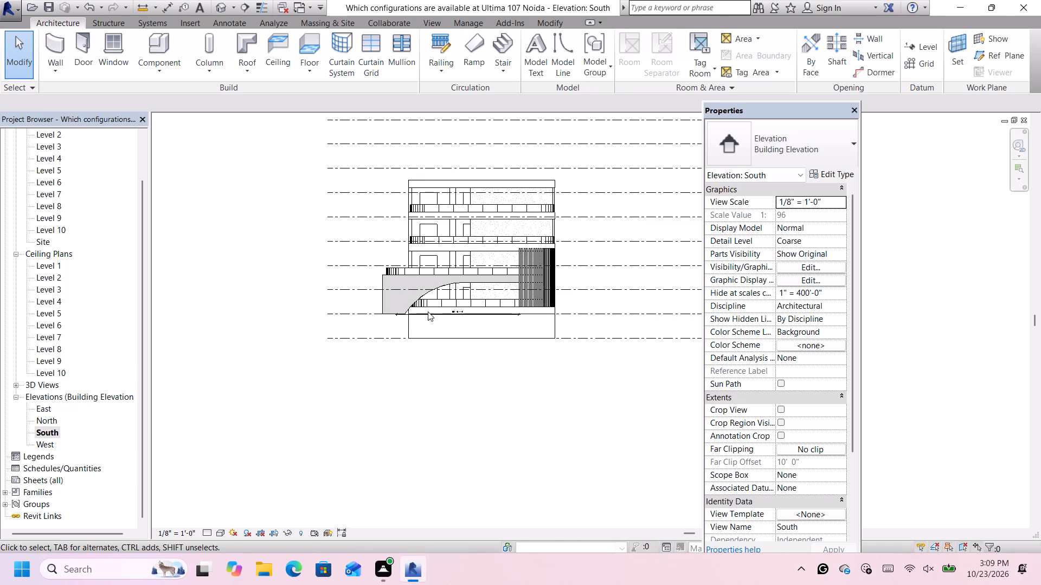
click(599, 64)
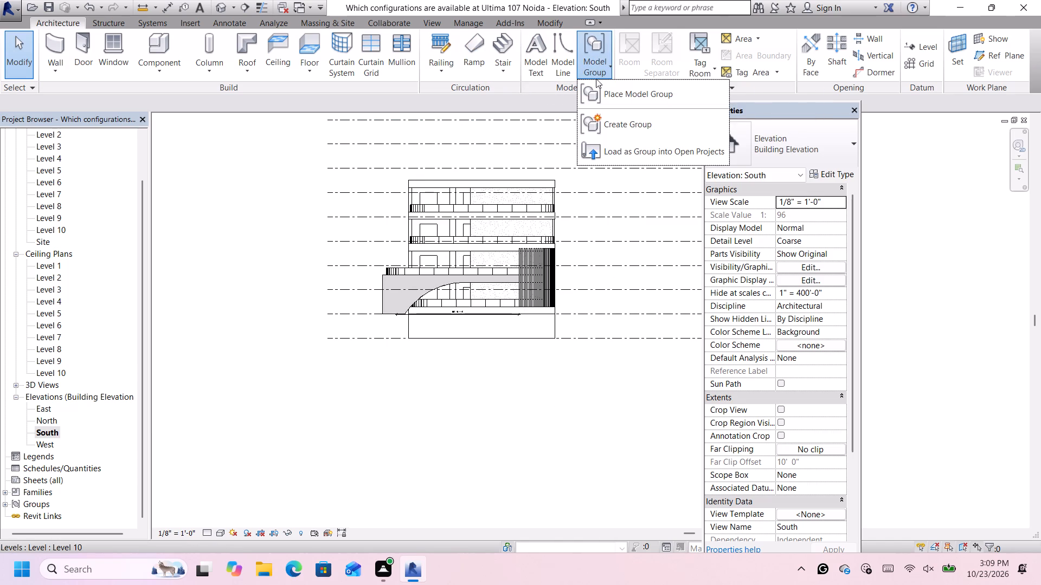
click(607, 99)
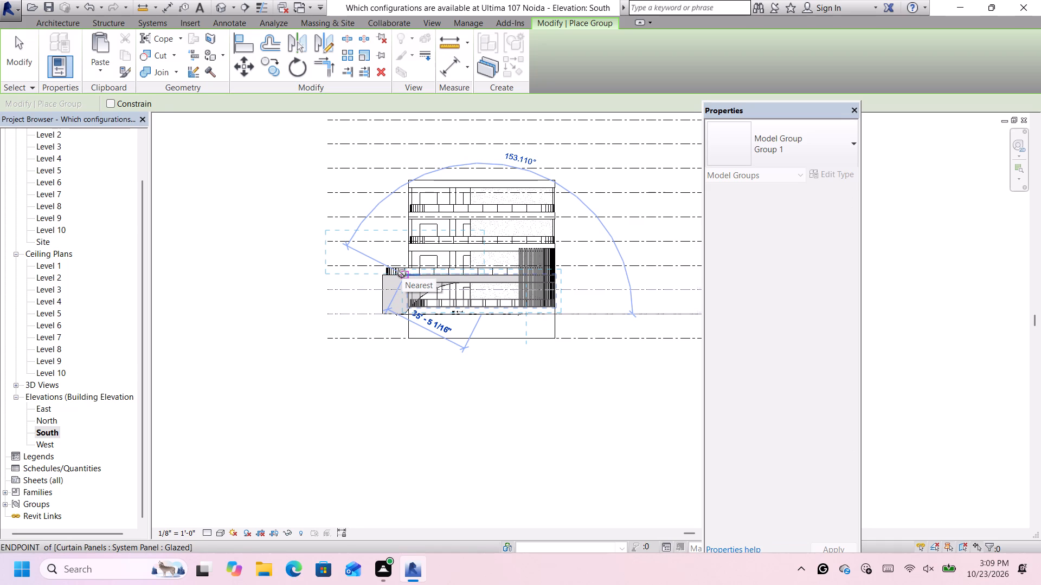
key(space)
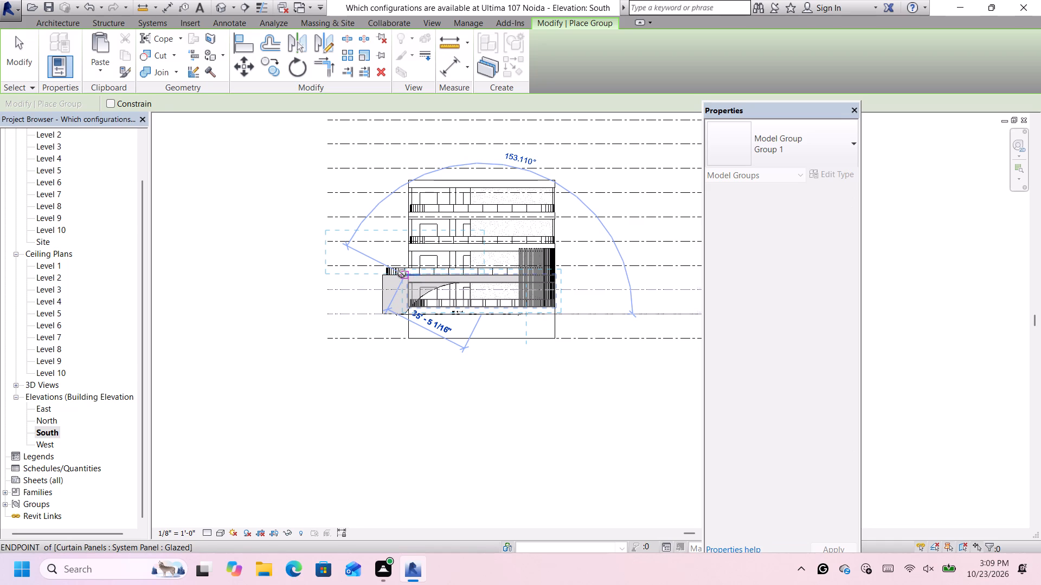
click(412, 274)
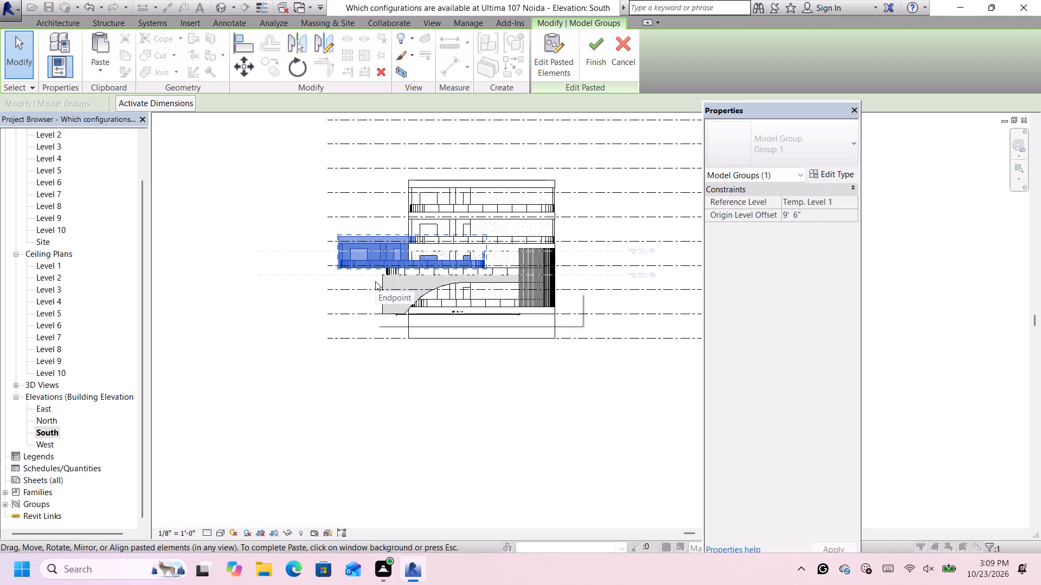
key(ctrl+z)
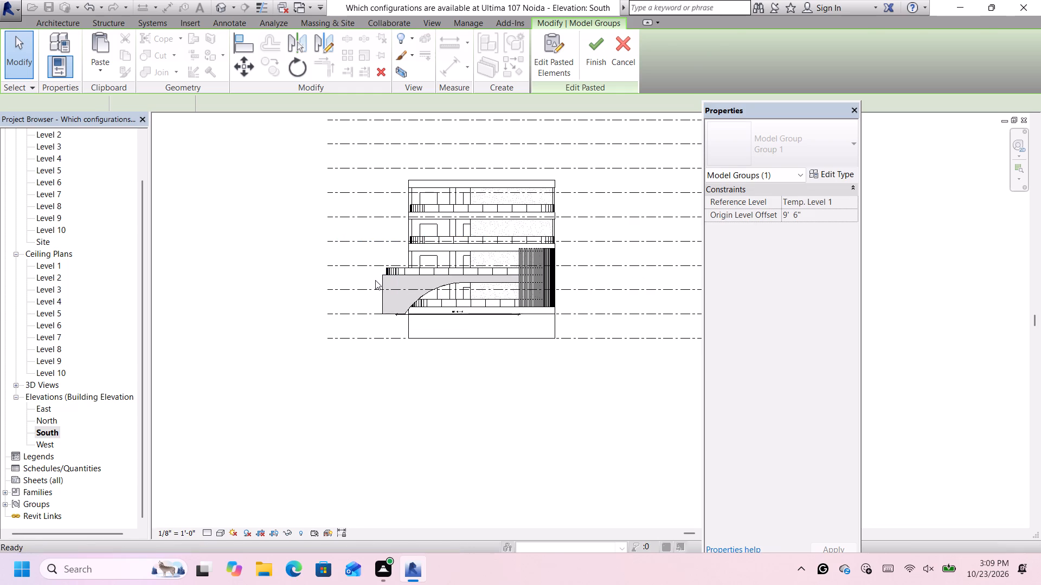
Copy the Level 2 timber slat screen group and paste it above the arched wall's outer end in the South elevation.
click(528, 278)
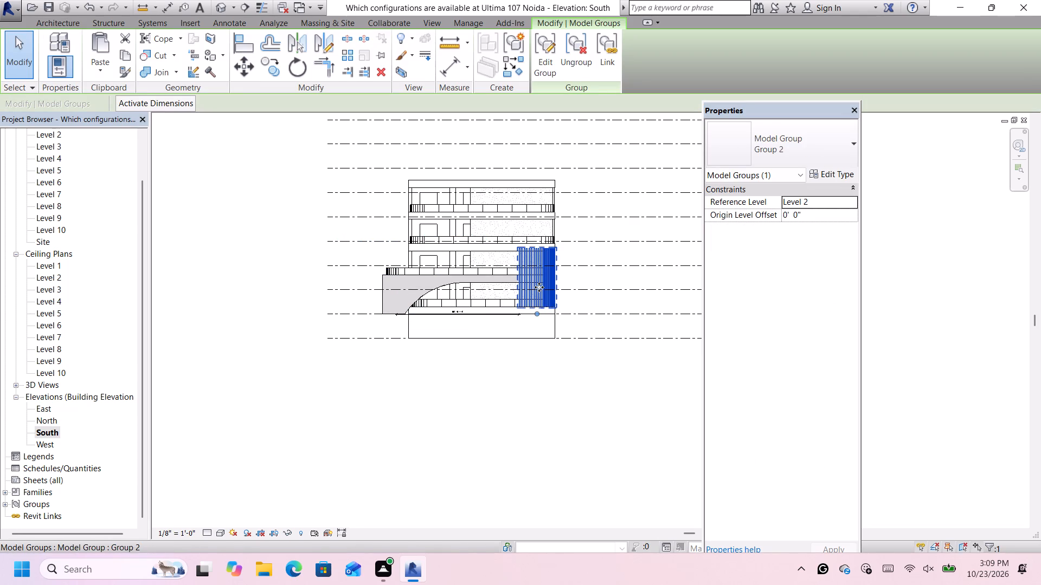
key(ctrl+c)
key(ctrl+v)
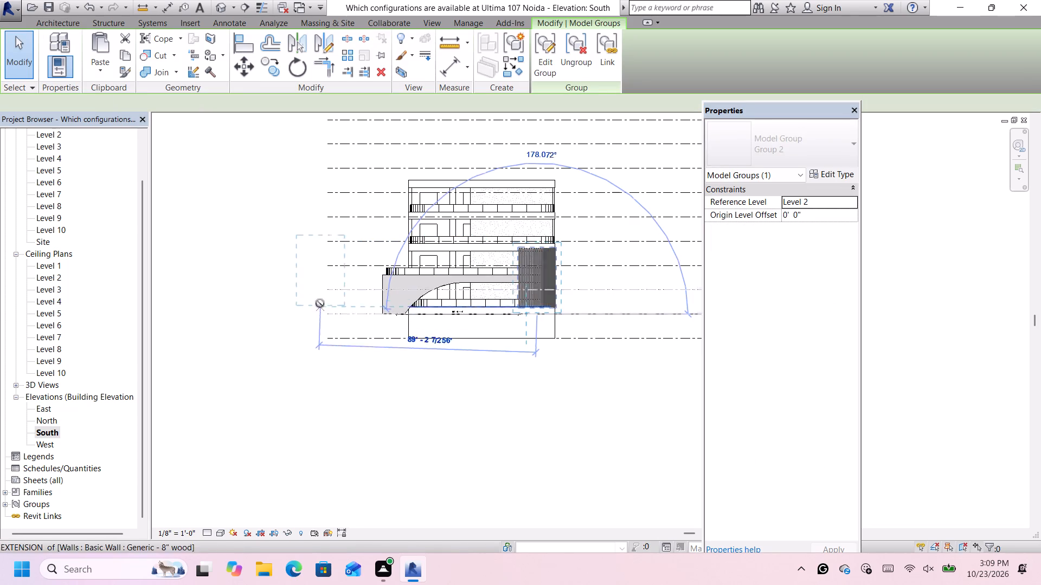
click(400, 276)
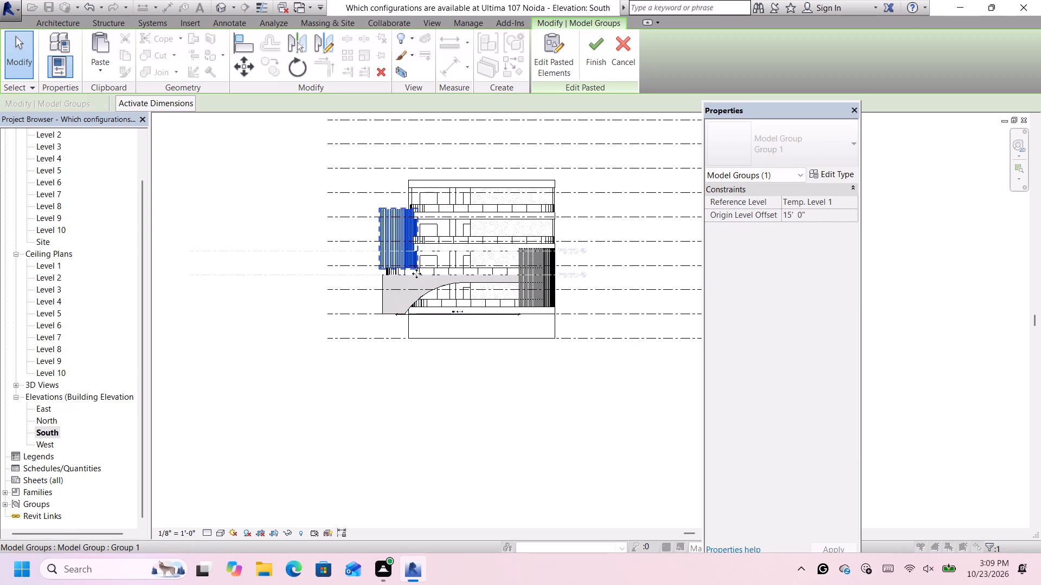
Nudge the pasted slat screen down three increments to bring its base to the arched wall's top edge.
scroll(434, 247, up, 3)
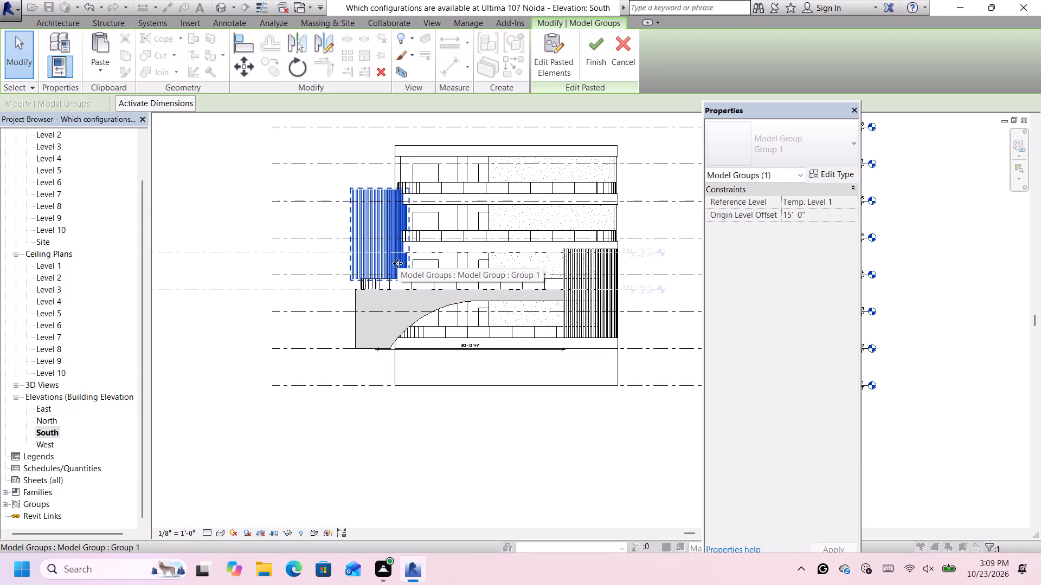
key(space)
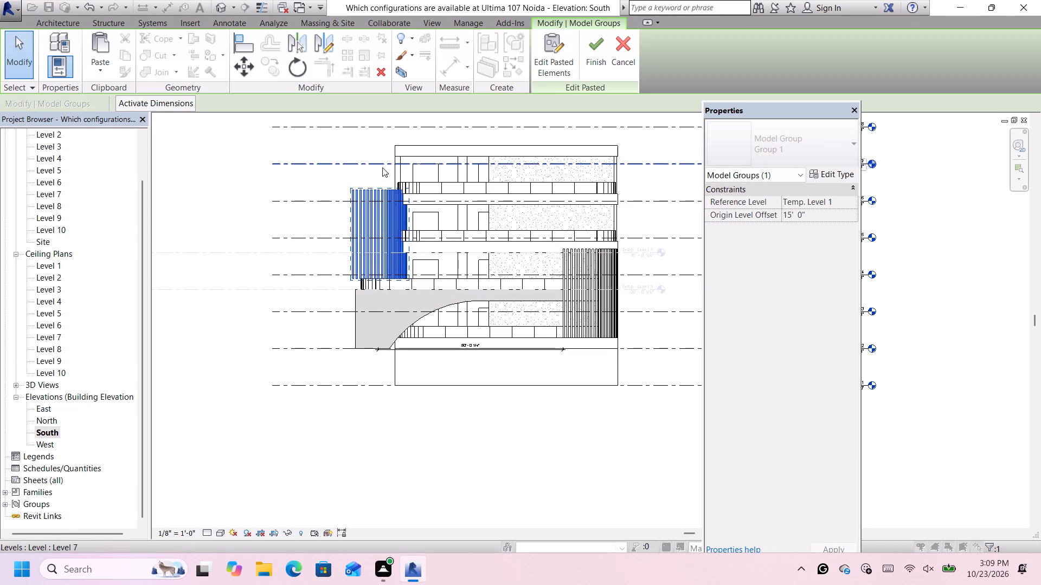
key(space)
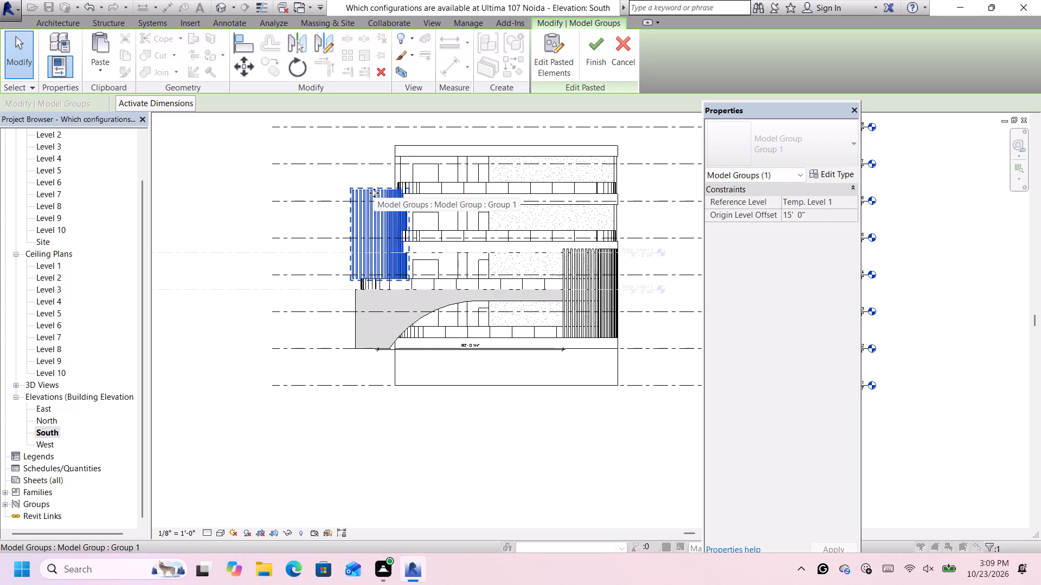
key(Down)
key(Down)
key(Down)
scroll(409, 293, up, 2)
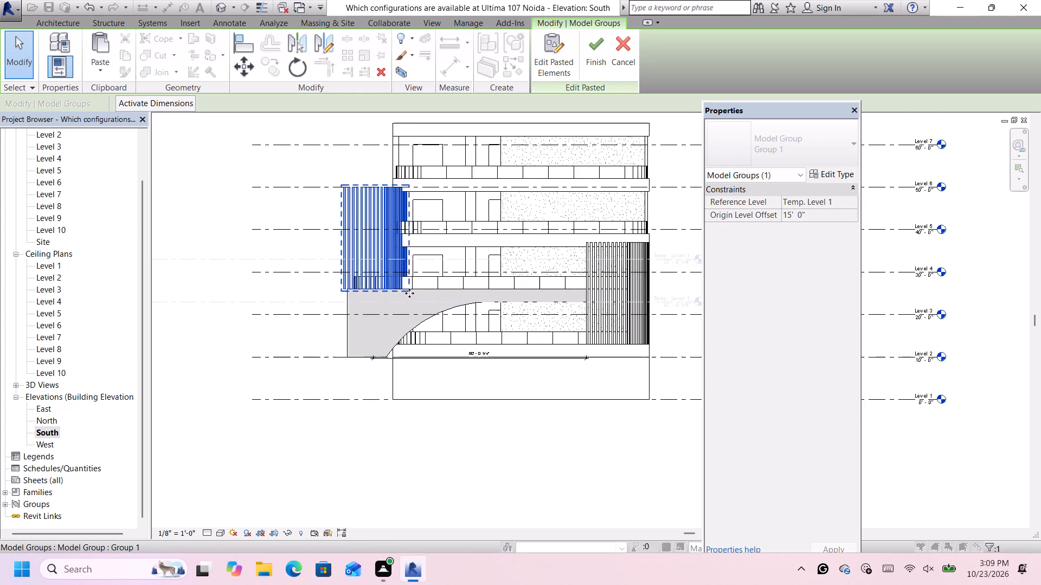
scroll(408, 277, down, 3)
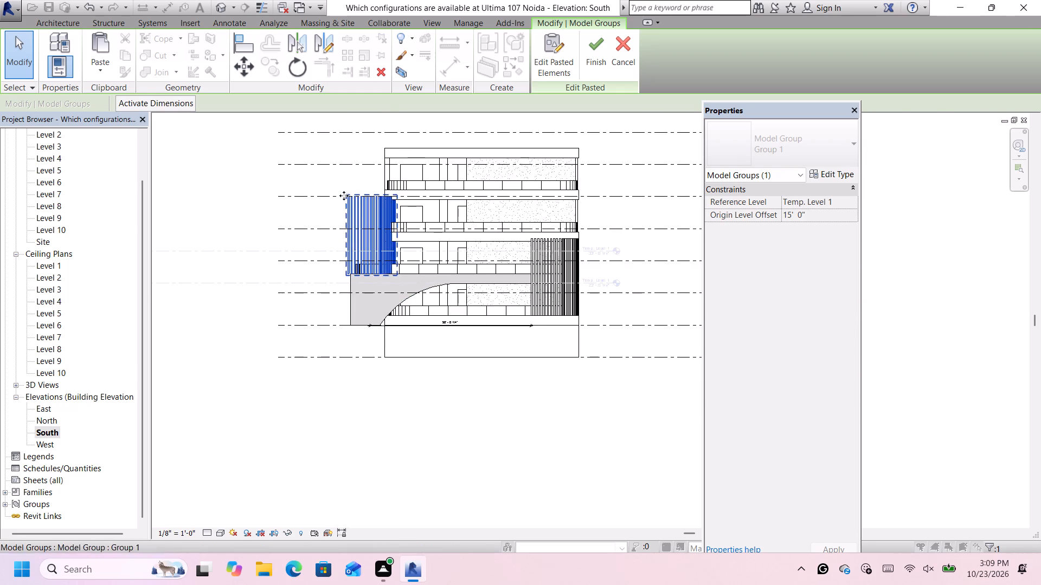
scroll(354, 190, up, 3)
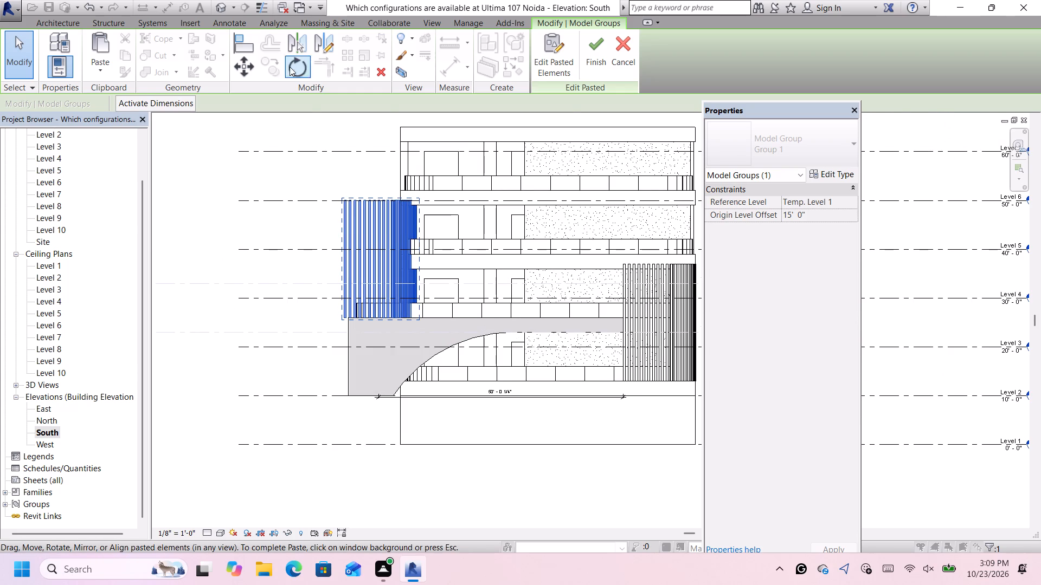
Rotate the pasted slat screen 90° in the default 3D view.
click(216, 9)
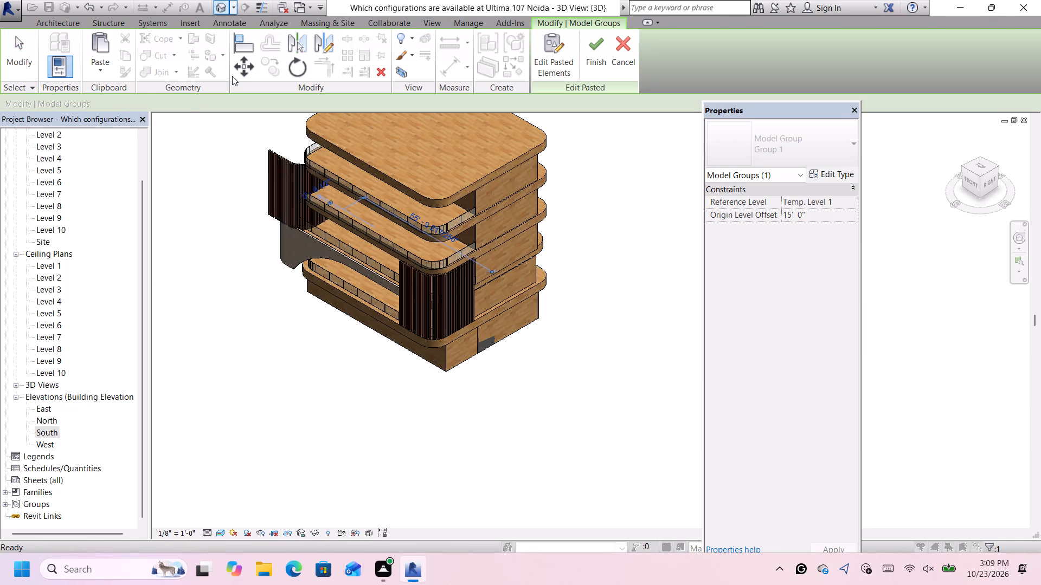
scroll(306, 224, down, 1)
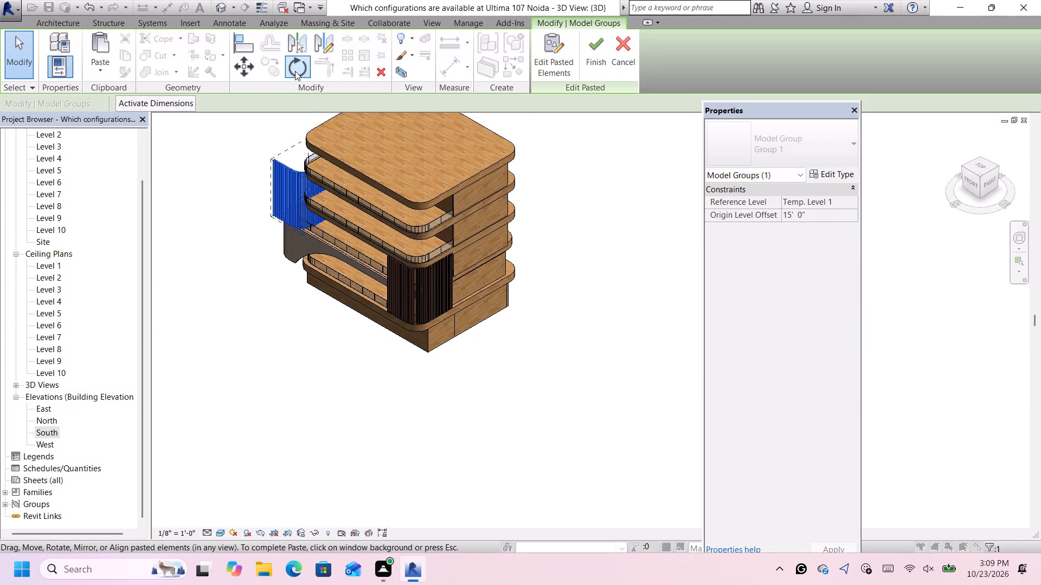
click(295, 71)
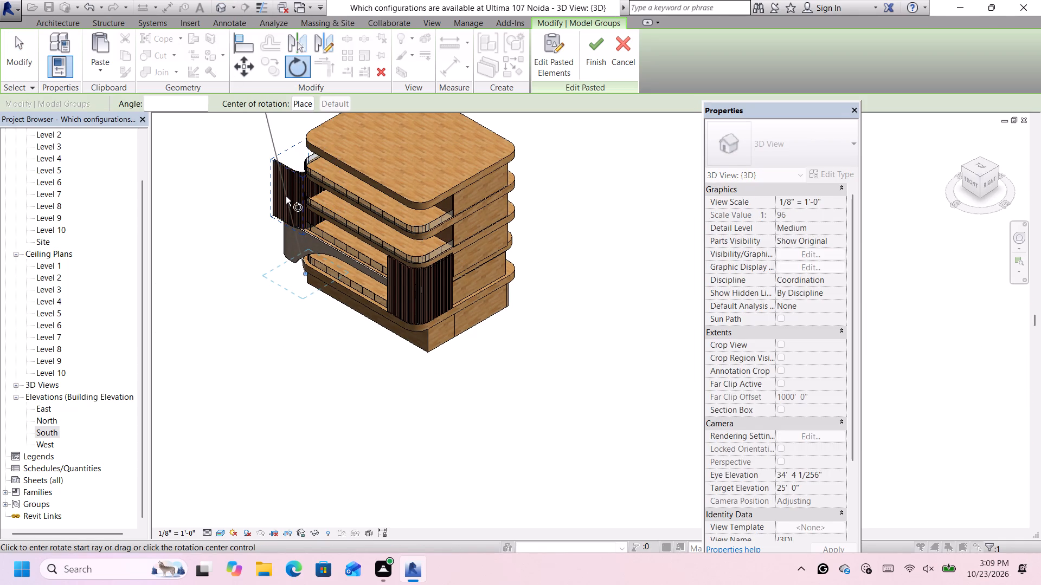
click(250, 304)
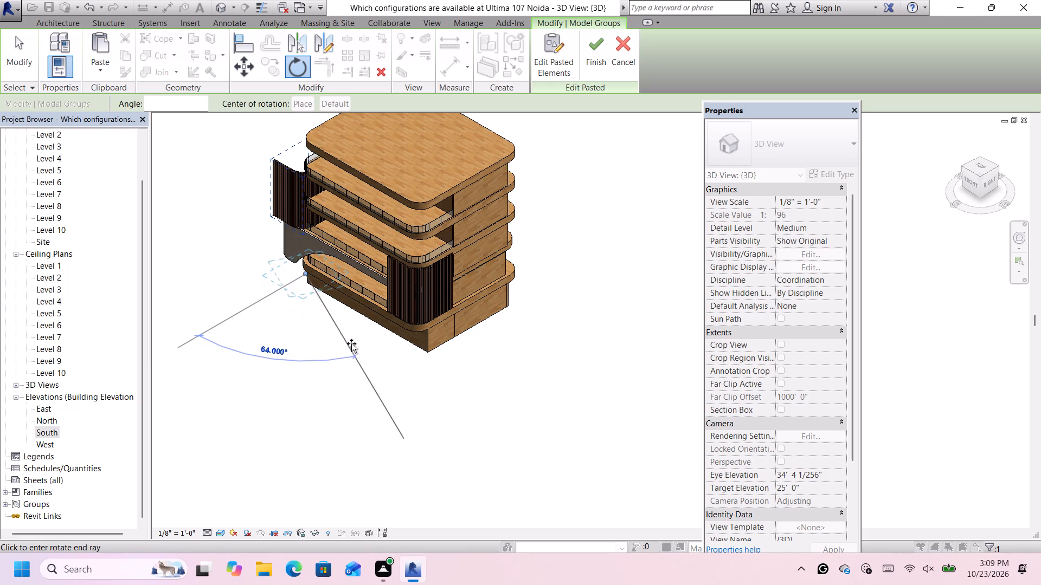
click(386, 320)
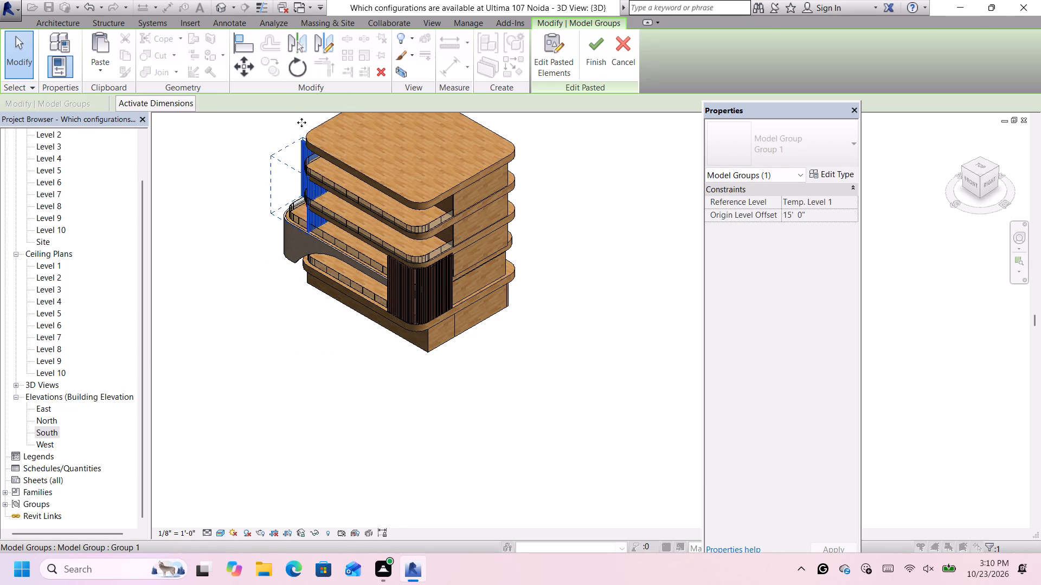
Rotate the pasted slat screen by about another quarter turn in the same direction.
click(297, 71)
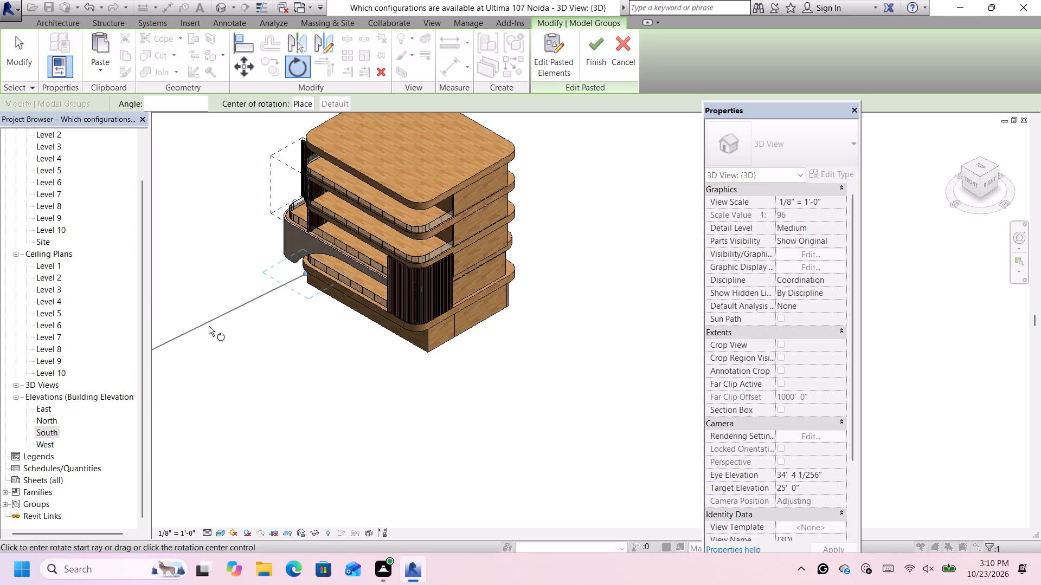
click(194, 342)
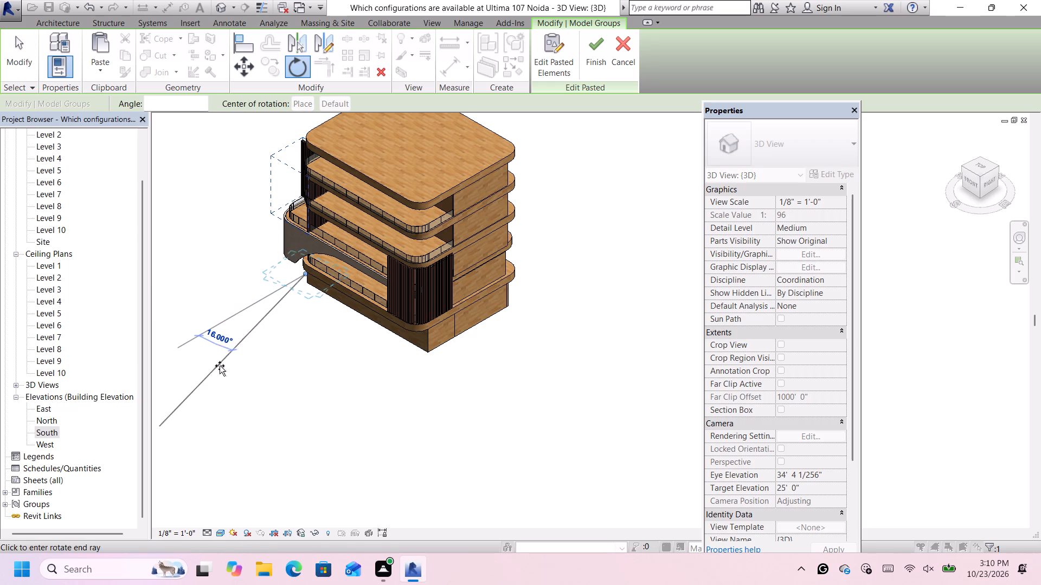
click(414, 333)
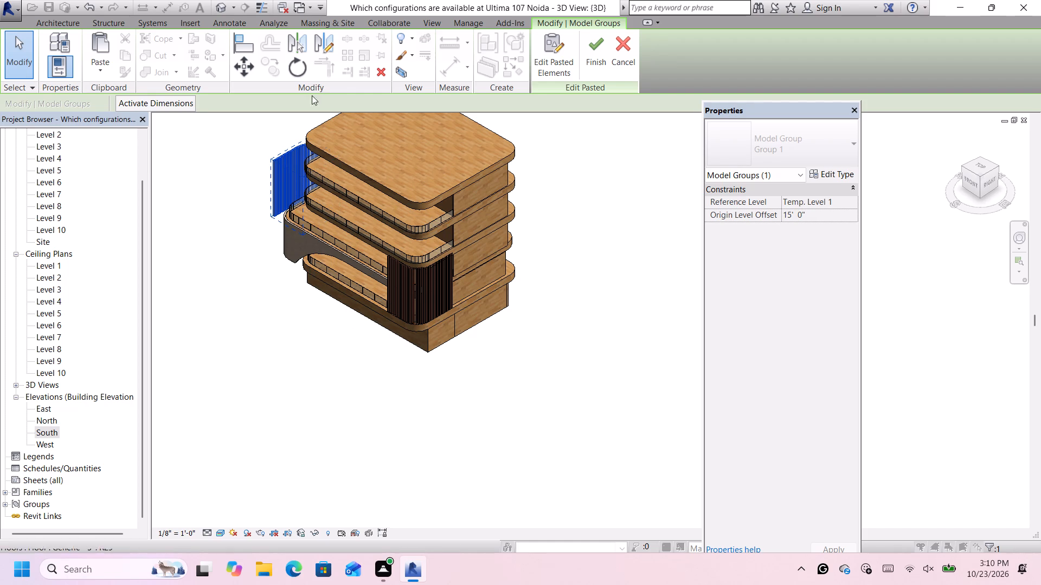
Rotate the pasted slat screen by about another quarter turn so its curve matches the arched wall's outer corner.
click(303, 69)
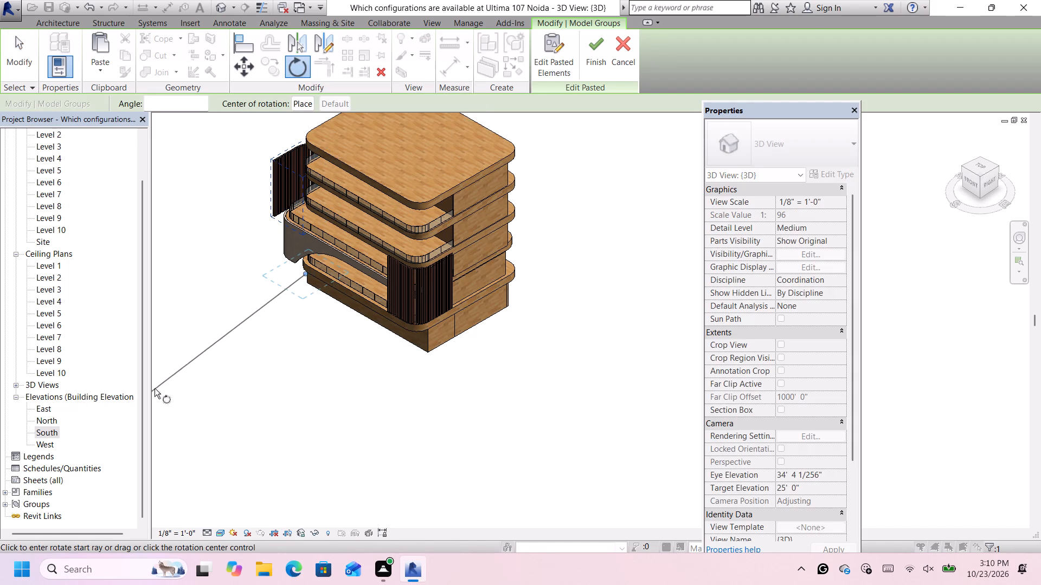
scroll(168, 365, down, 3)
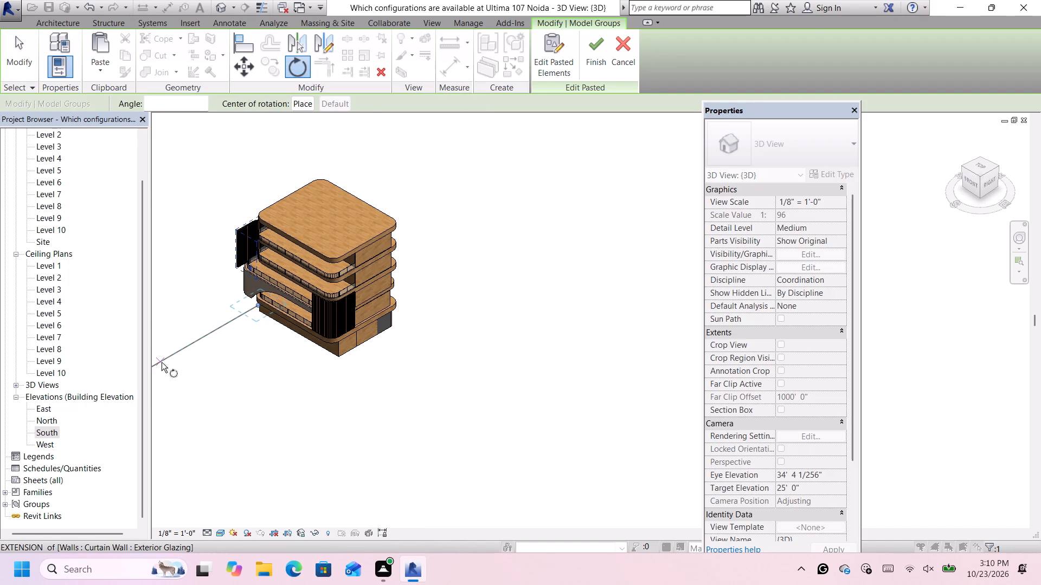
scroll(162, 362, up, 4)
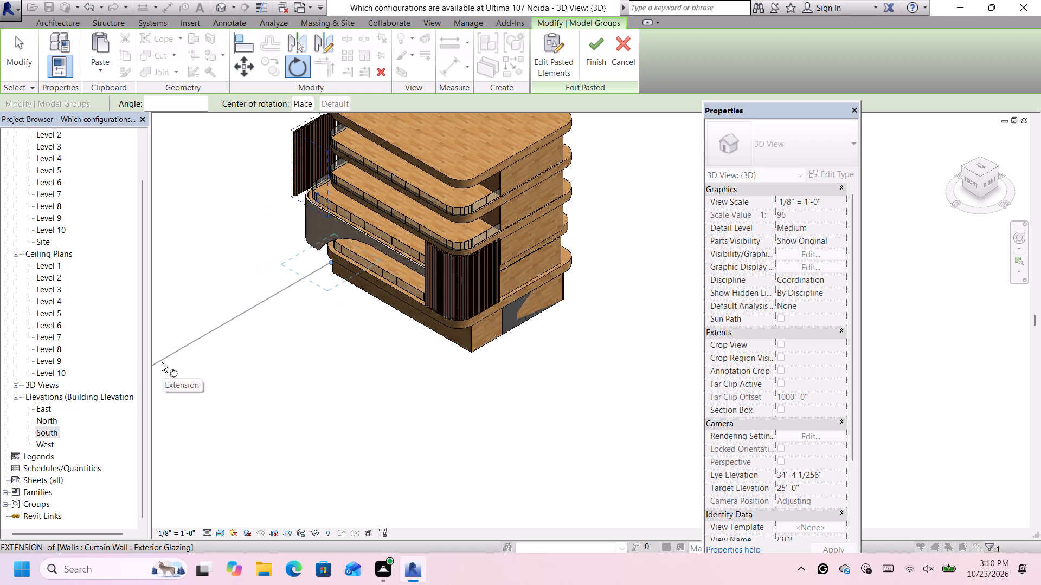
scroll(162, 362, down, 2)
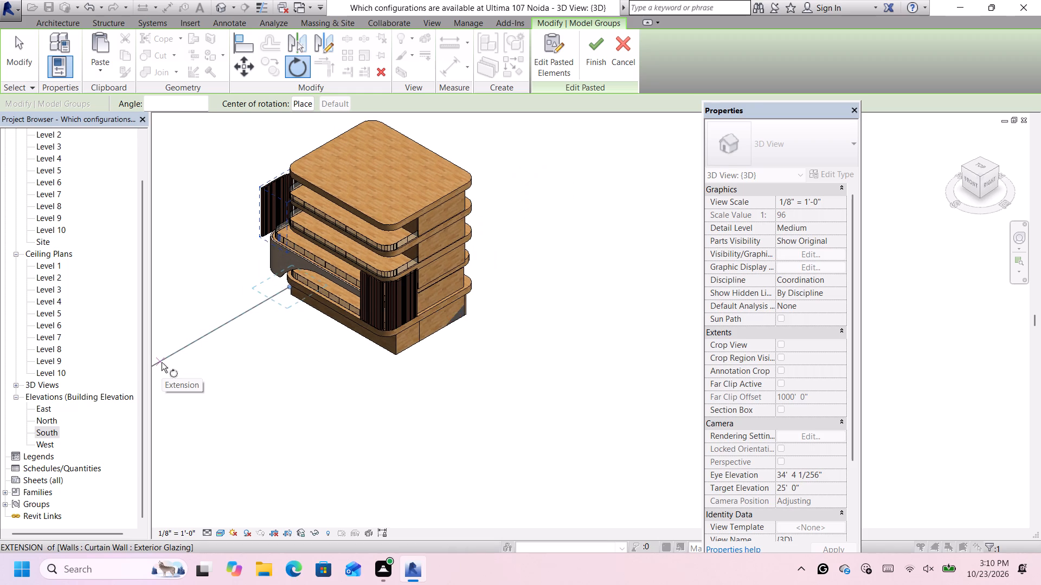
scroll(162, 362, up, 2)
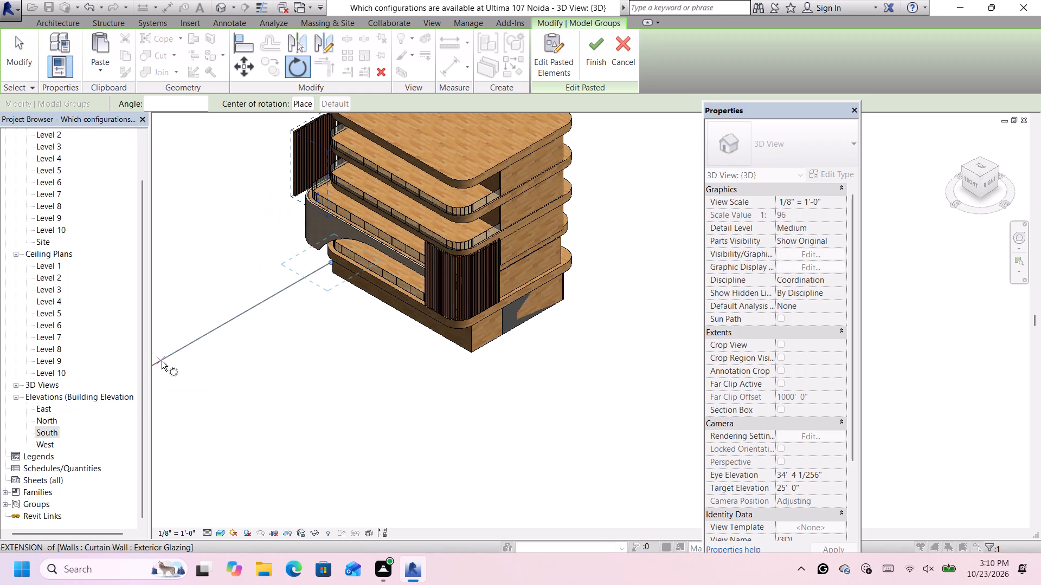
click(162, 361)
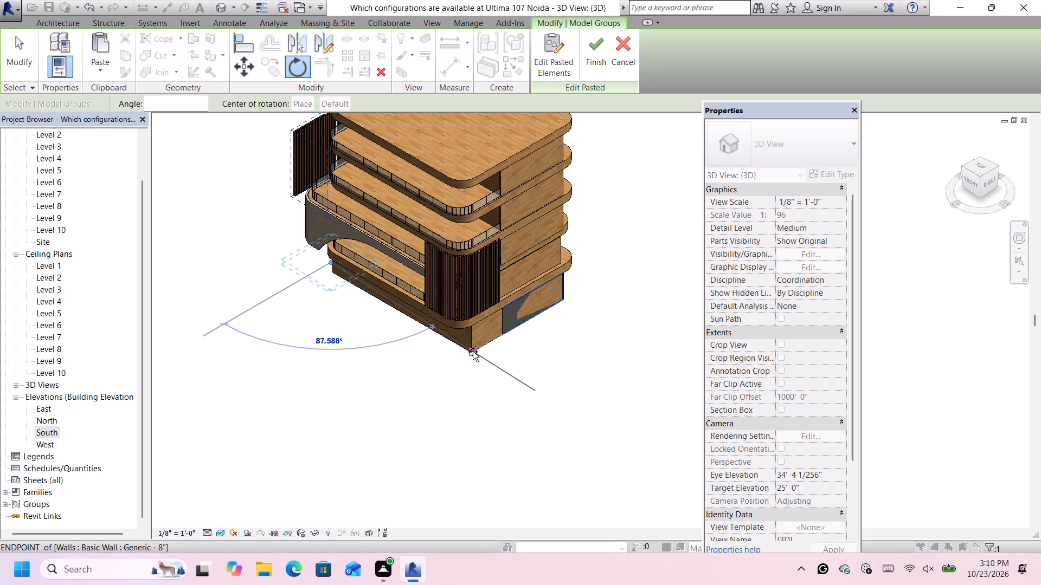
click(485, 357)
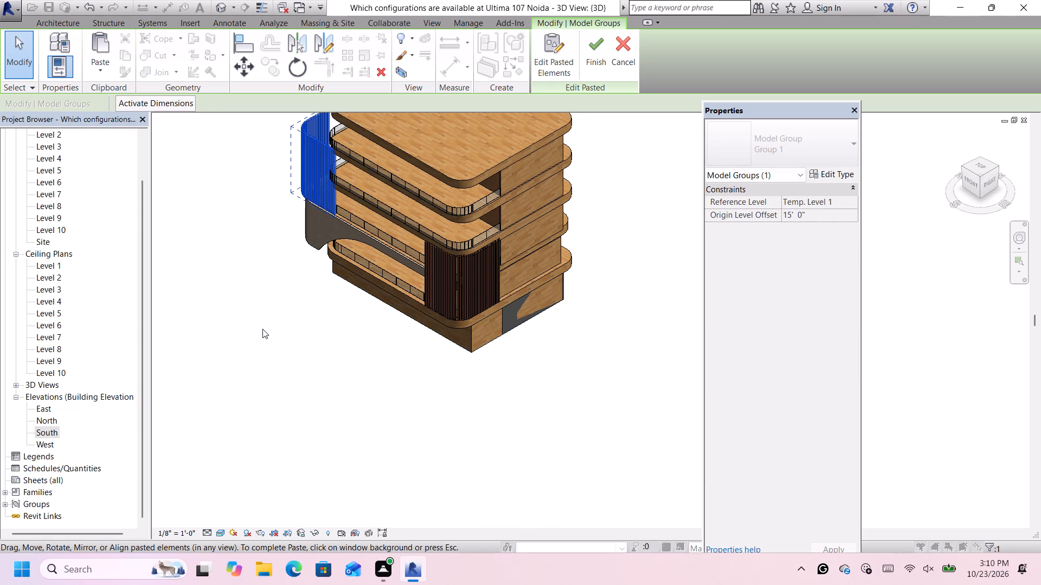
Nudge the pasted slat screen inward onto the arched wall's rounded outer corner.
scroll(262, 329, down, 4)
scroll(232, 336, up, 3)
scroll(275, 260, up, 1)
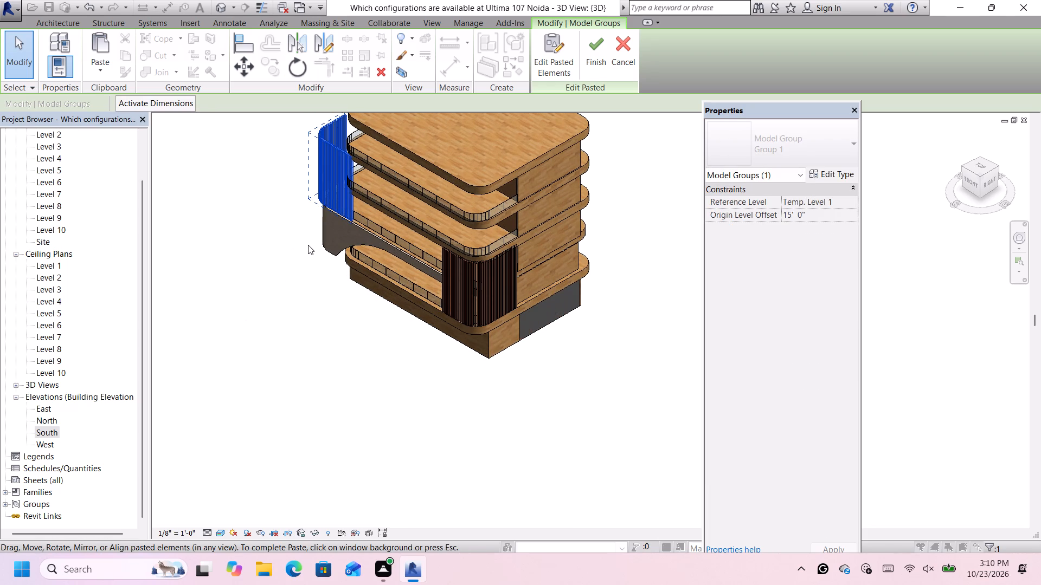
key(Right)
key(Right)
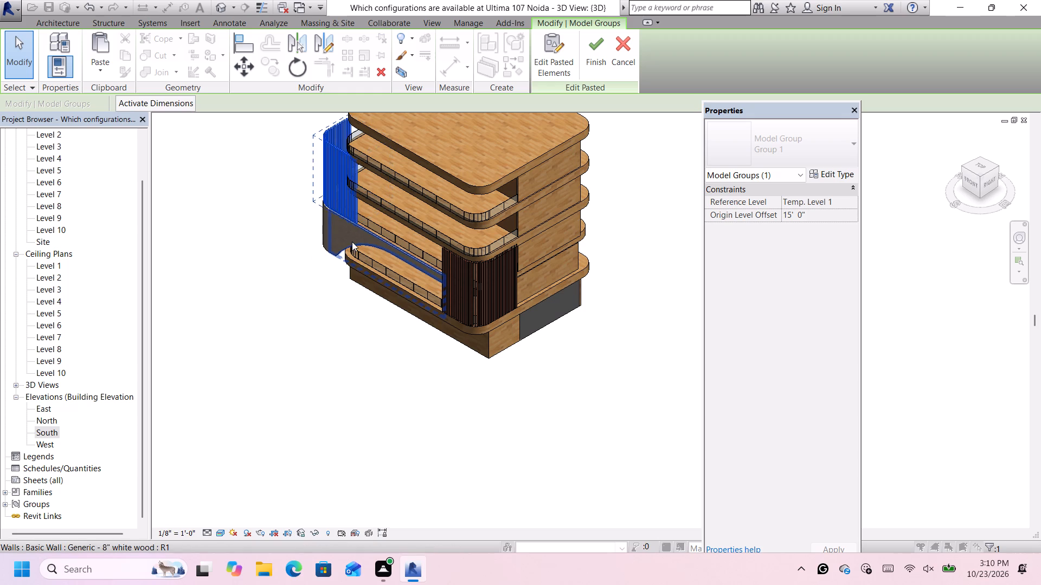
key(Right)
key(Right)
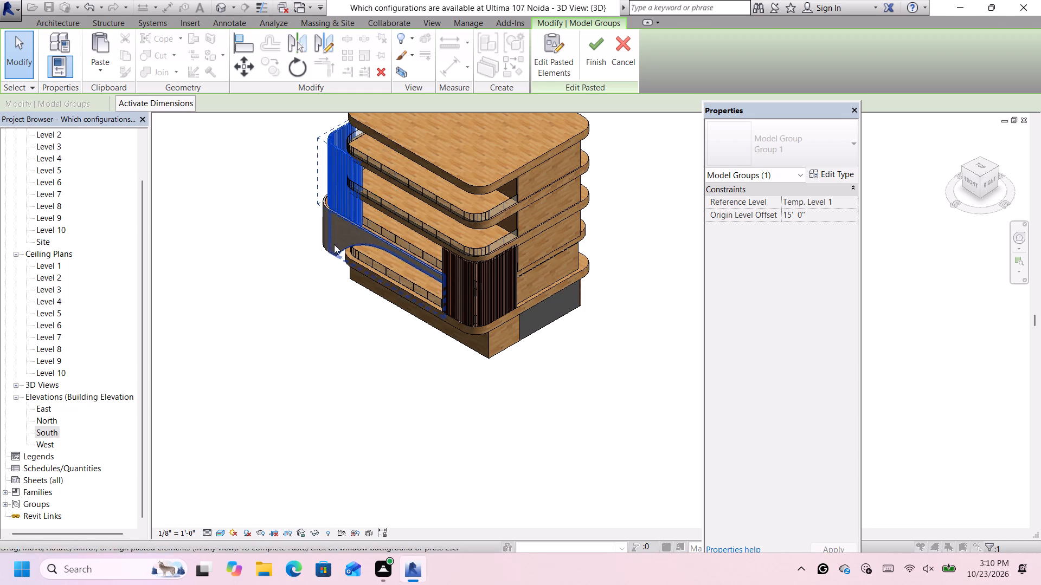
scroll(322, 206, up, 1)
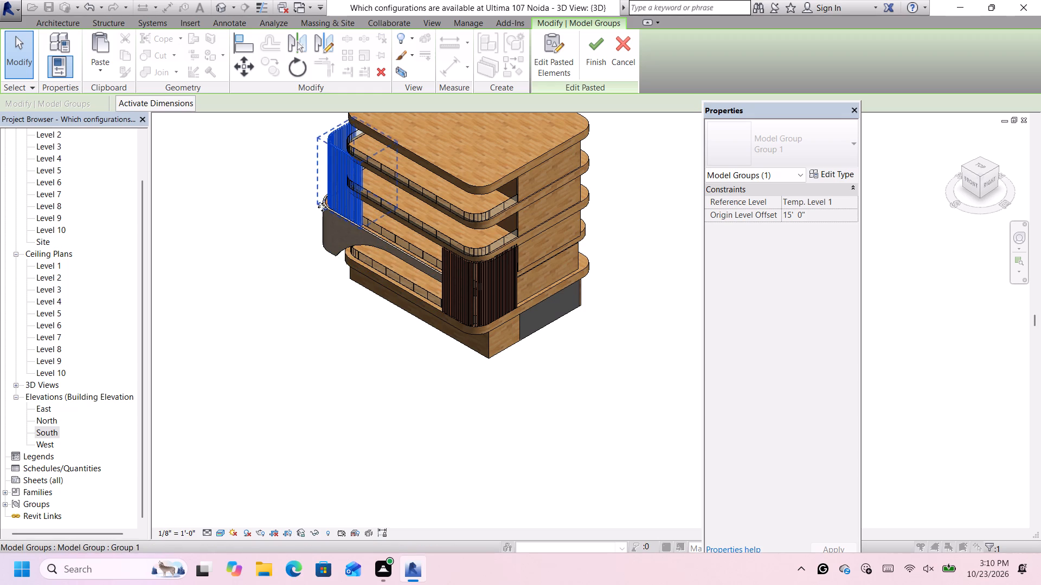
key(Up)
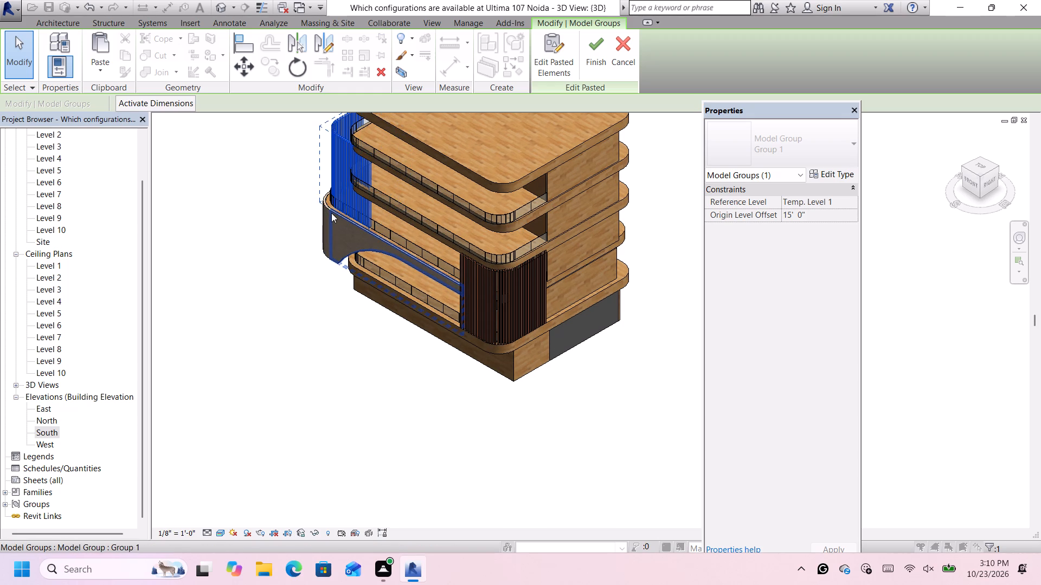
key(Up)
key(Down)
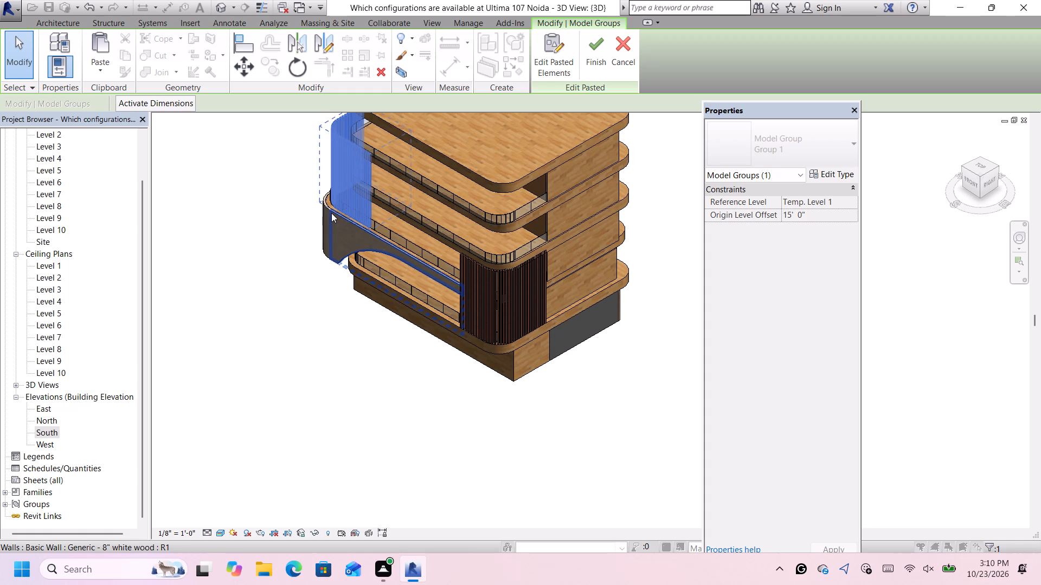
key(Down)
key(Up)
key(Up)
key(Down)
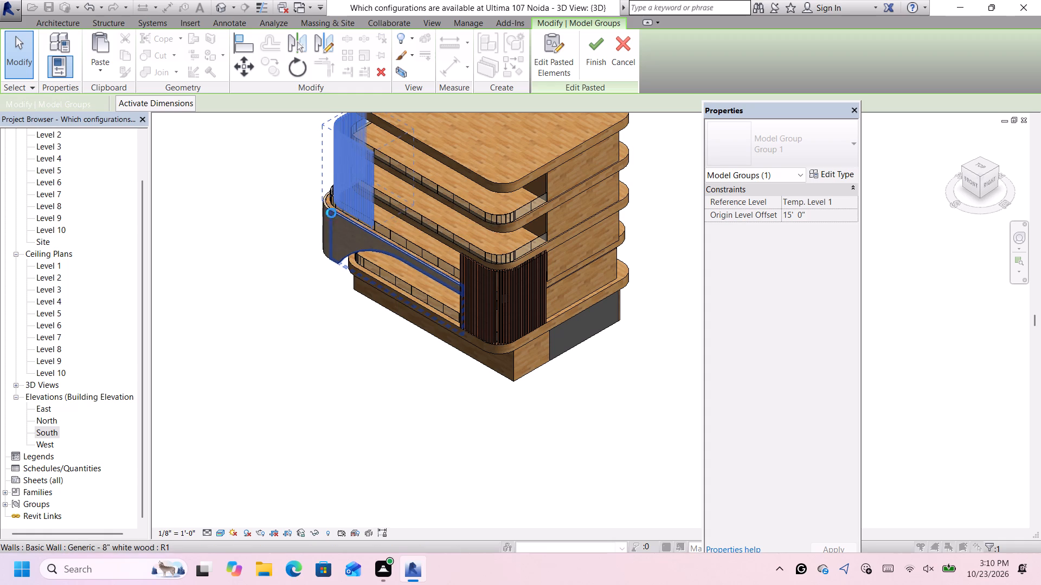
key(Left)
Fine-nudge the slat screen so its slats follow the arched wall's curved top edge, and complete the paste.
scroll(336, 210, up, 2)
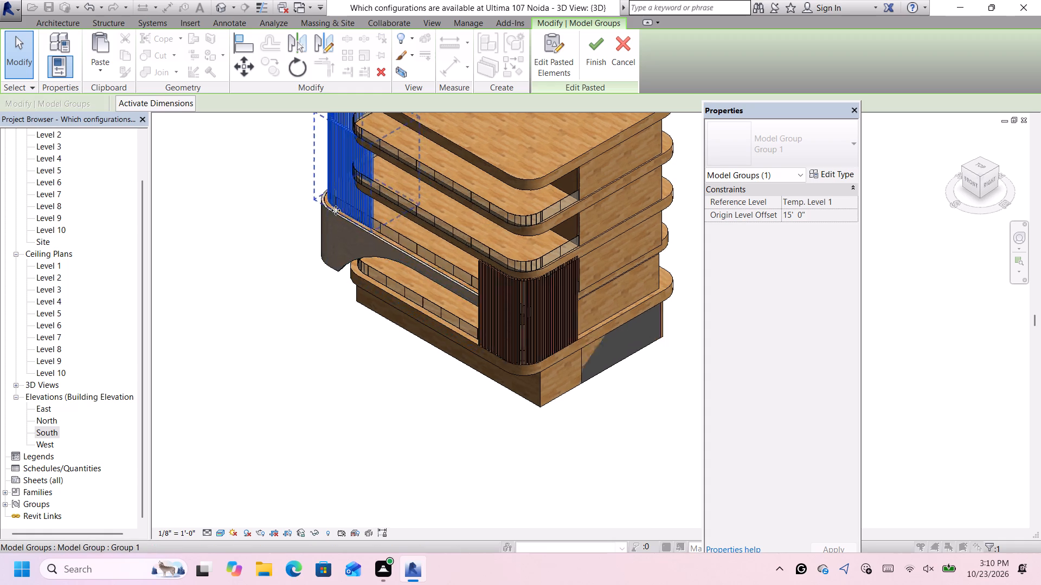
scroll(336, 210, up, 9)
key(Left)
key(Left)
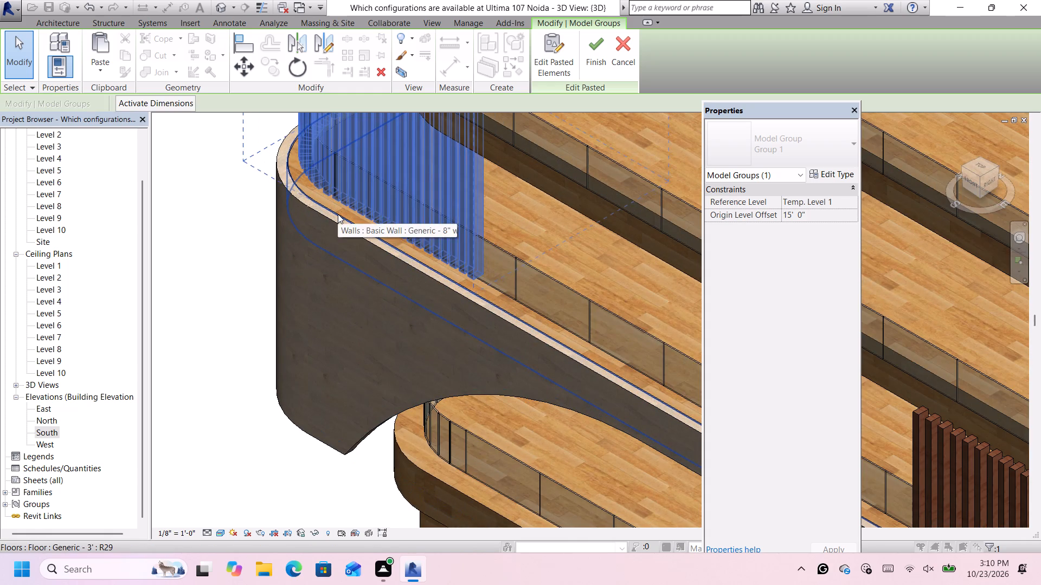
key(Left)
key(Down)
key(Down)
key(Down)
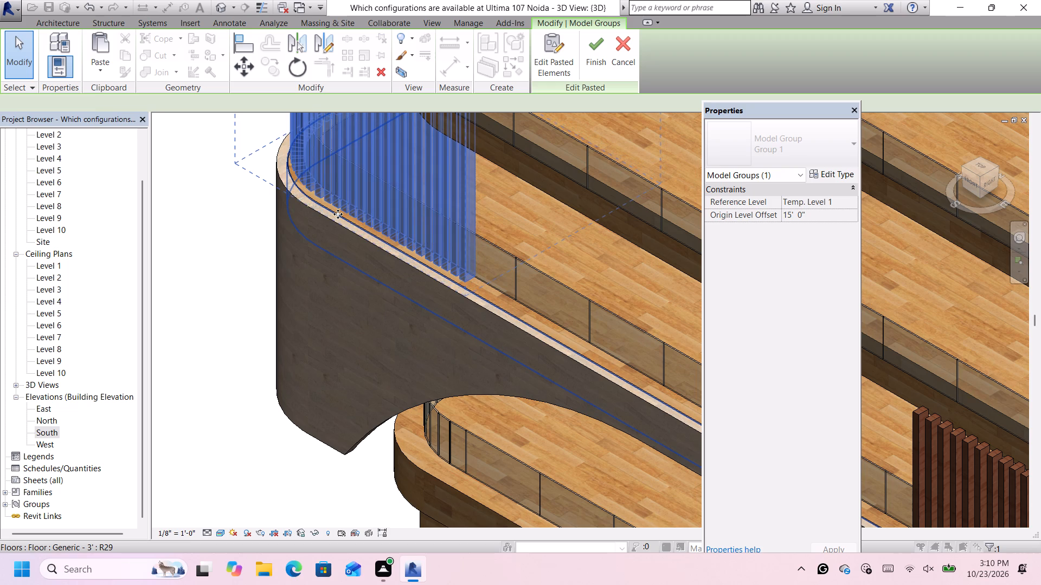
key(Right)
key(Up)
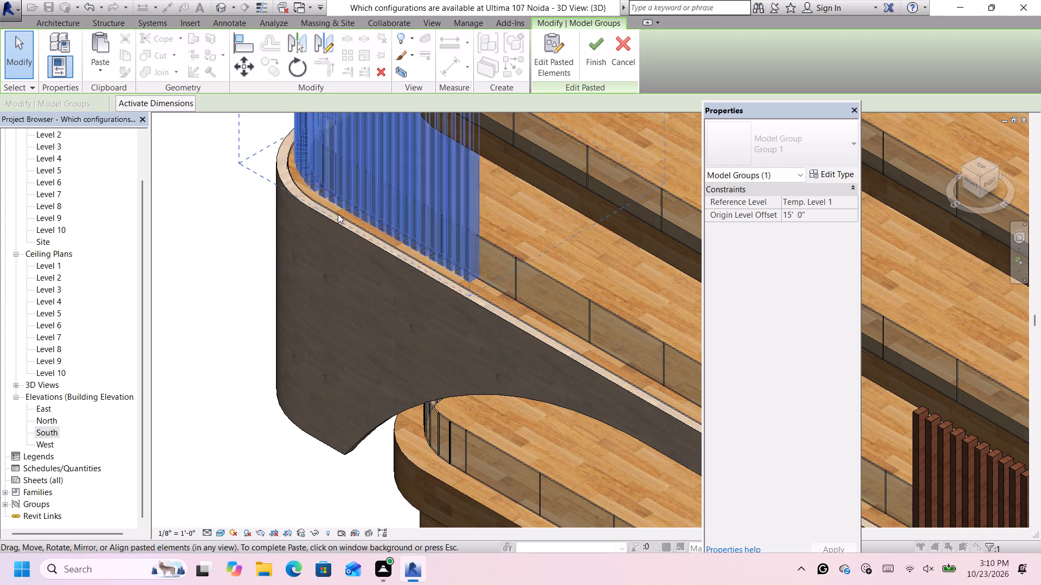
key(Left)
key(Left)
key(Down)
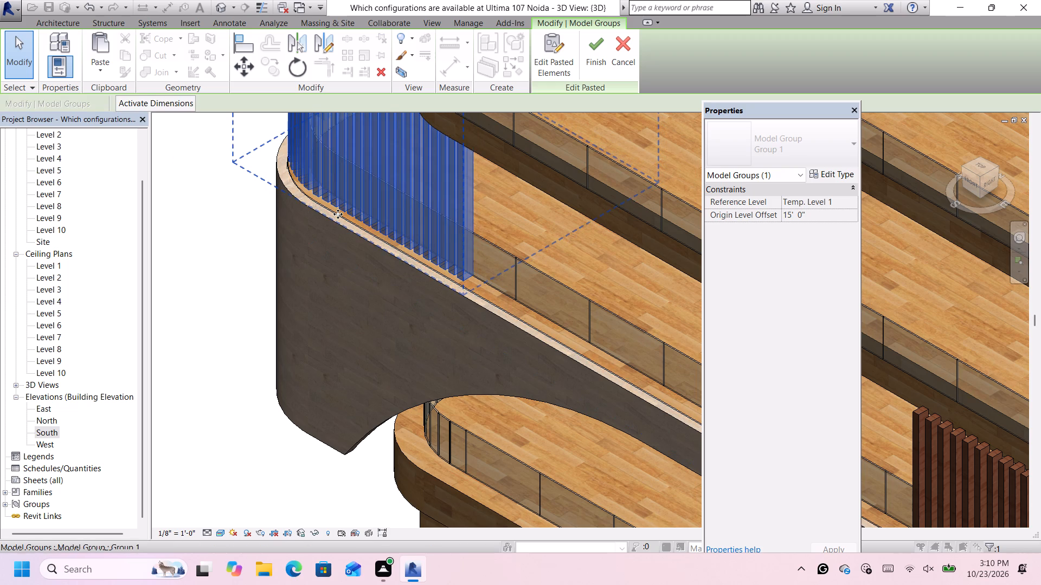
key(Right)
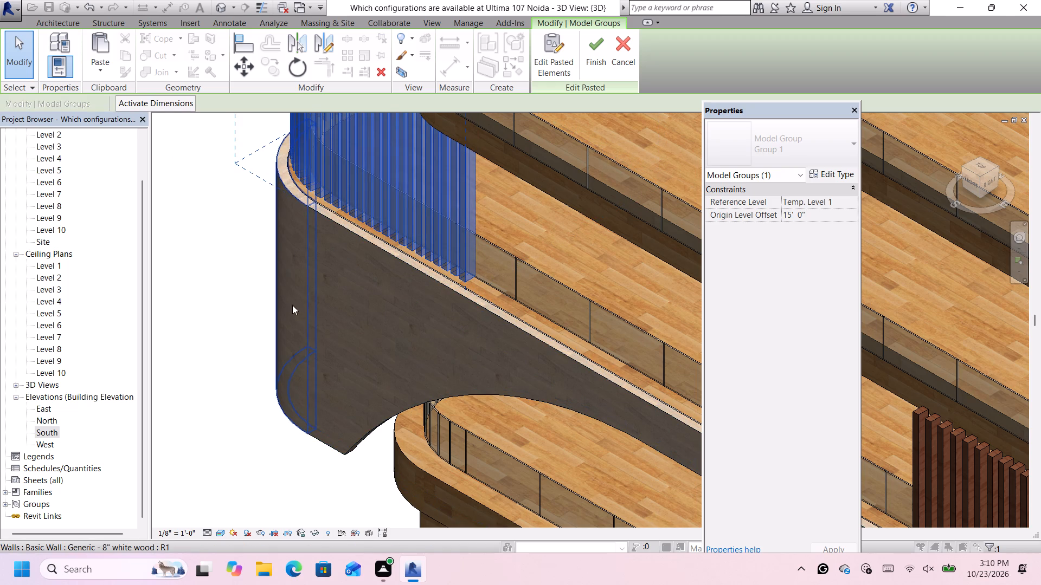
key(Right)
key(Down)
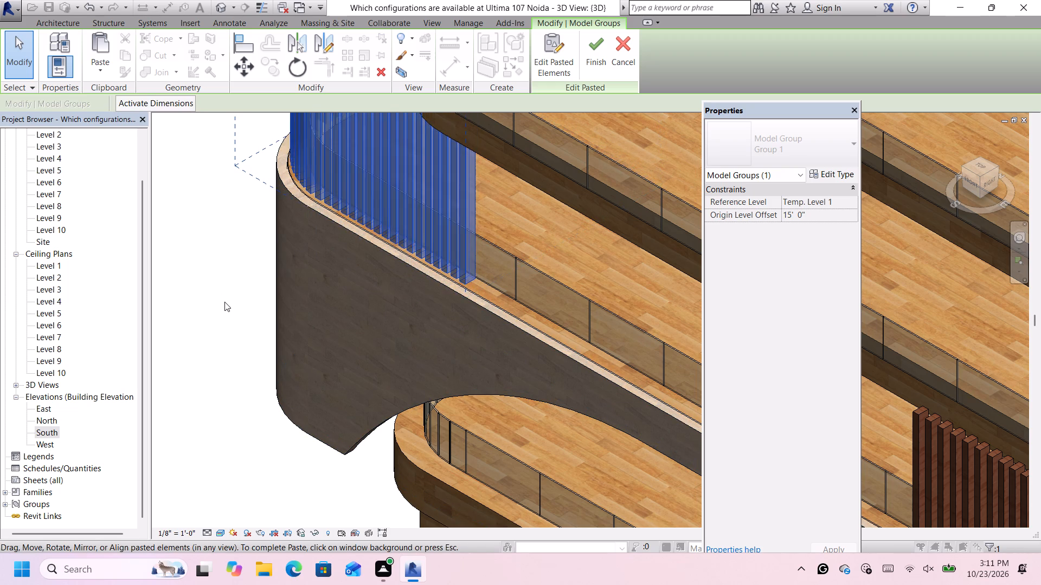
key(Down)
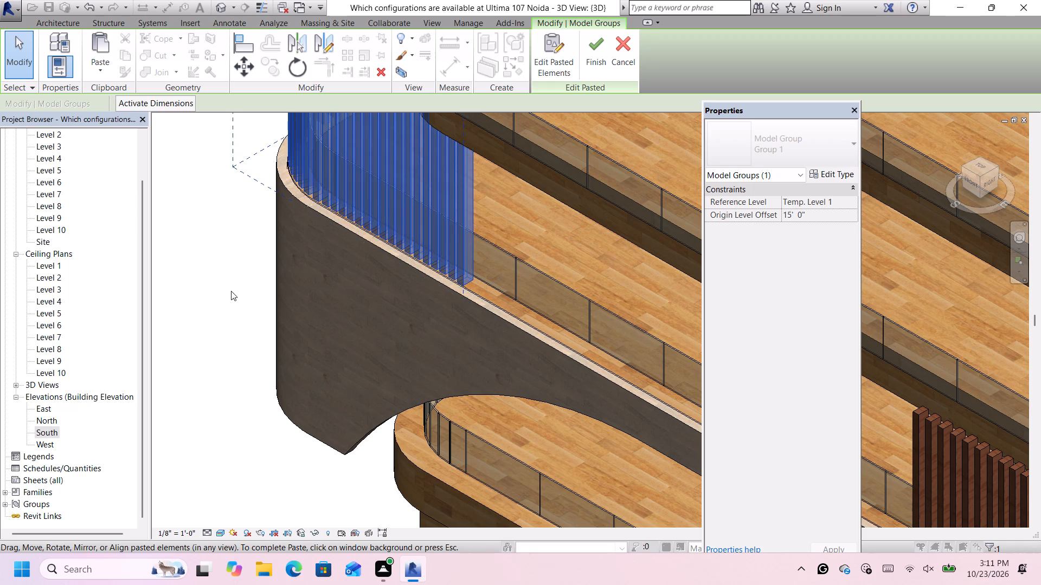
key(Down)
key(Up)
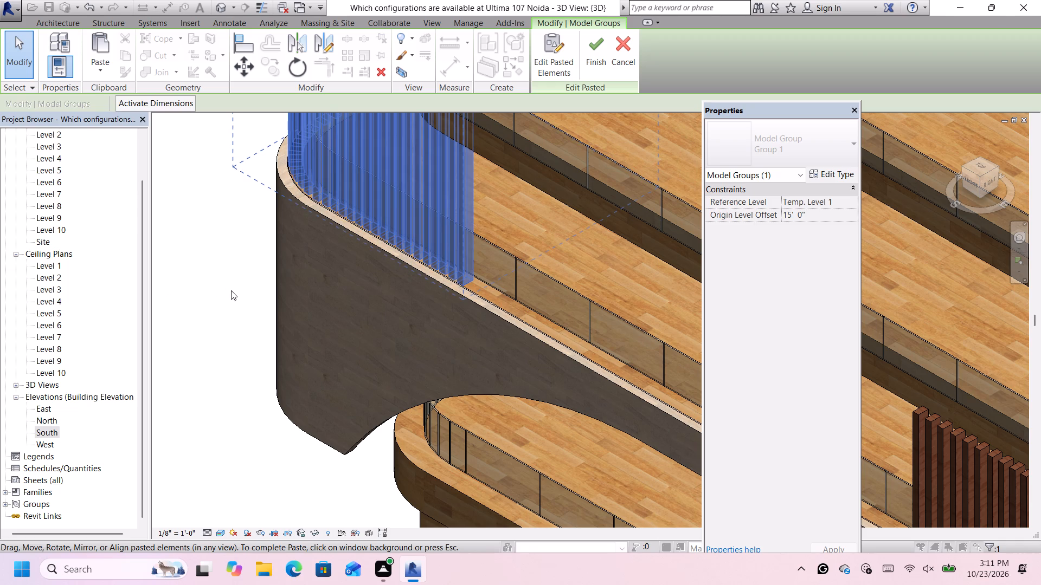
click(228, 300)
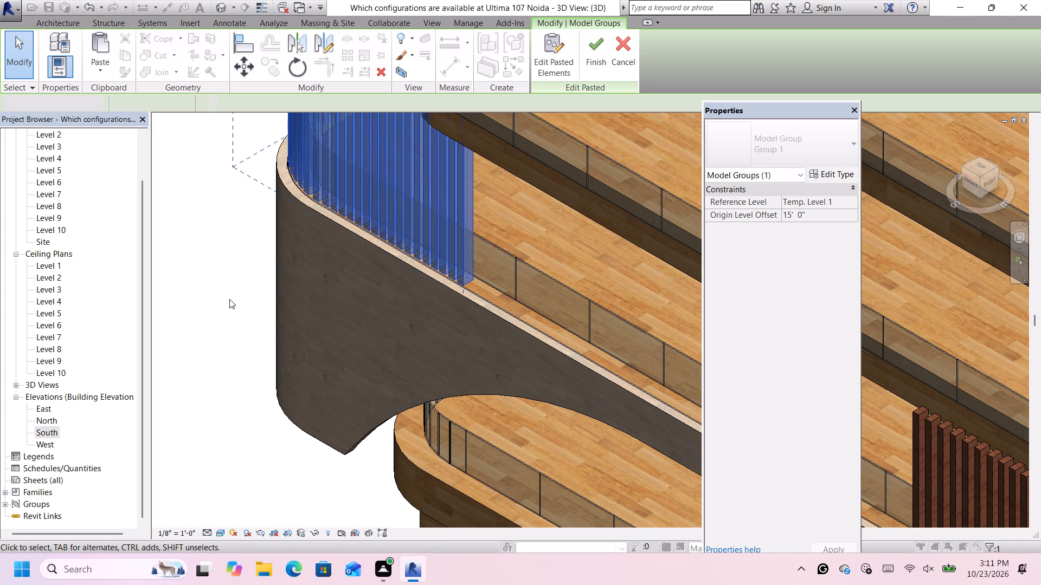
Examine the slat screen's fit on the arched wall from the left-front corner and in the front view.
scroll(229, 298, down, 9)
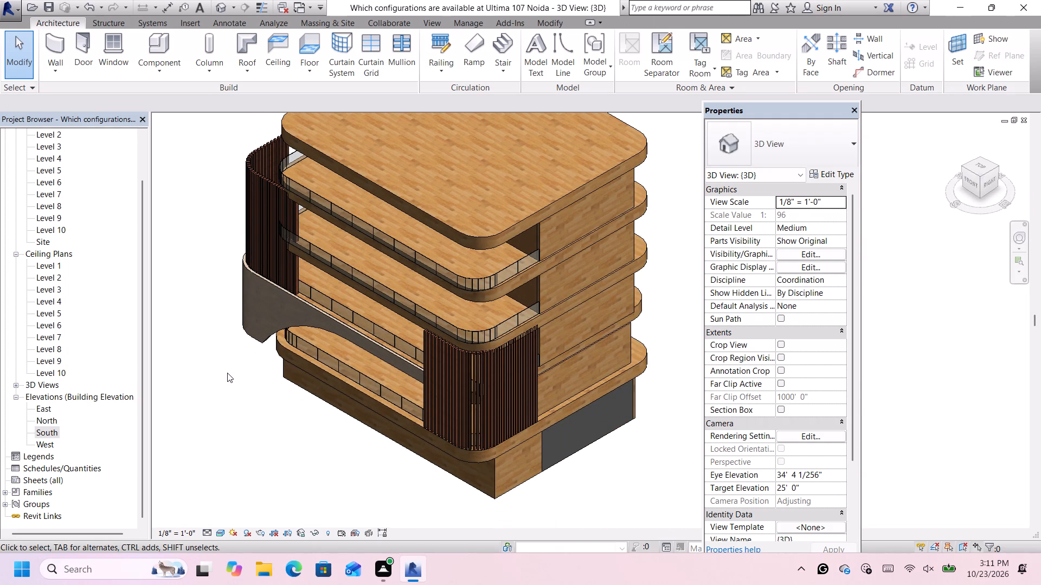
click(965, 171)
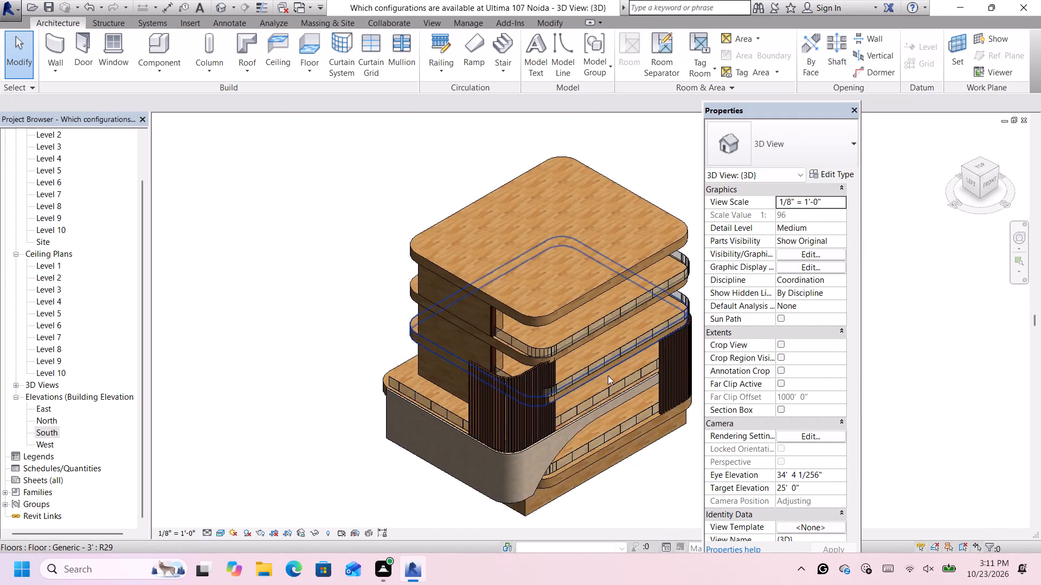
scroll(605, 378, down, 2)
scroll(607, 466, up, 3)
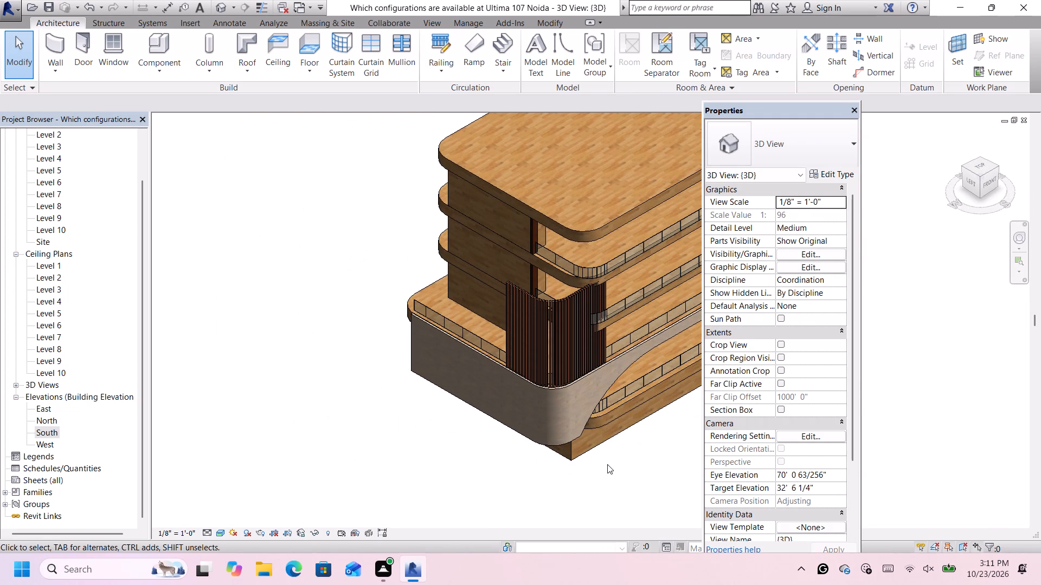
scroll(608, 433, down, 1)
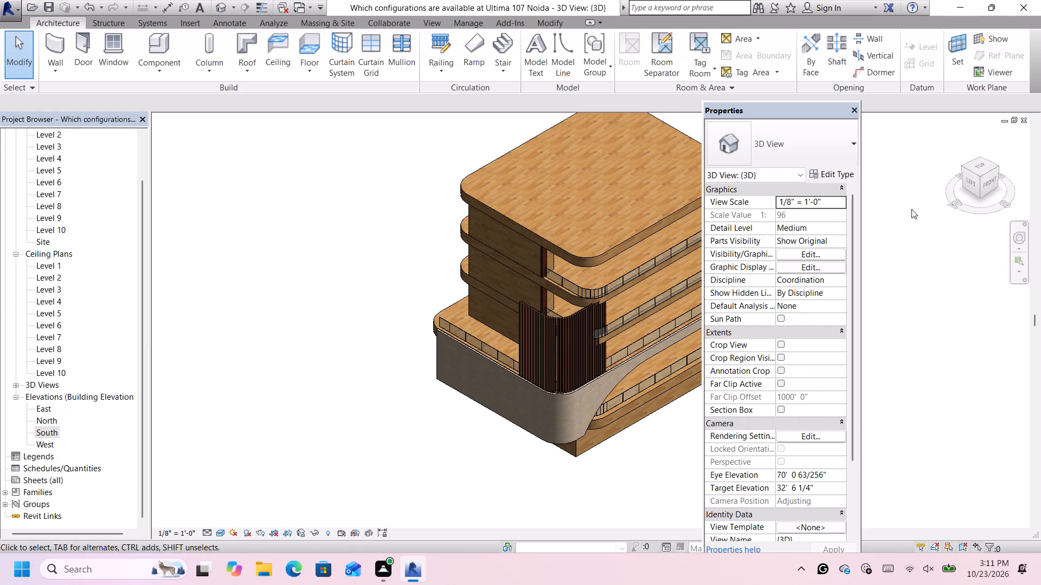
click(994, 178)
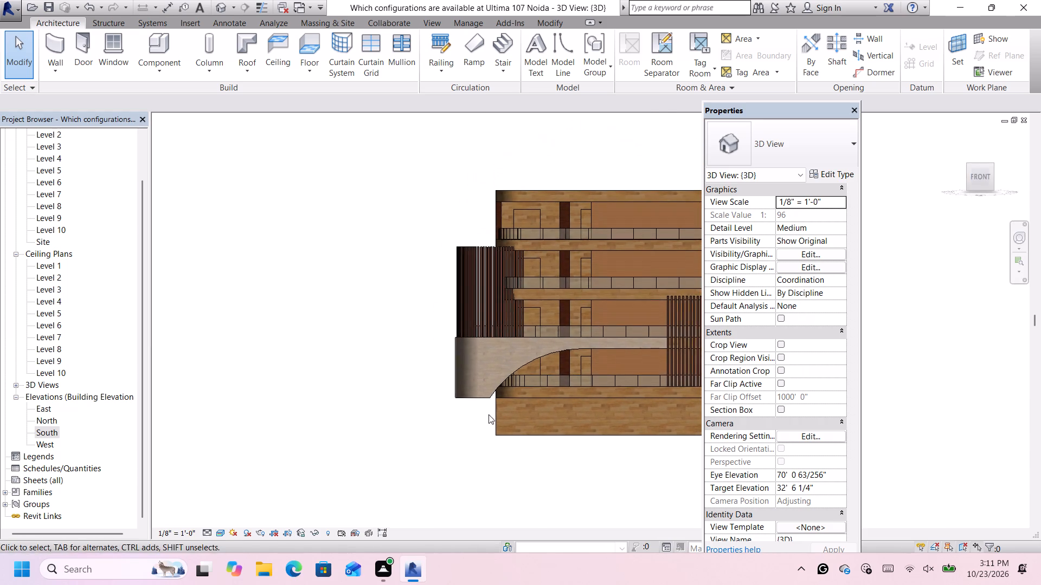
scroll(568, 460, up, 1)
scroll(567, 460, down, 4)
scroll(696, 367, up, 3)
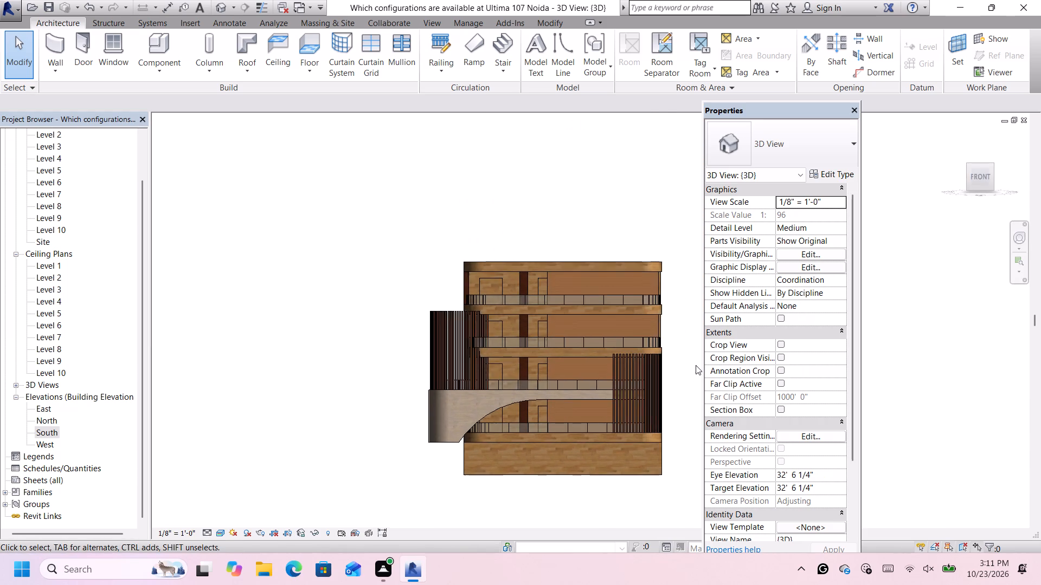
scroll(696, 365, up, 1)
scroll(689, 365, down, 1)
scroll(688, 364, up, 2)
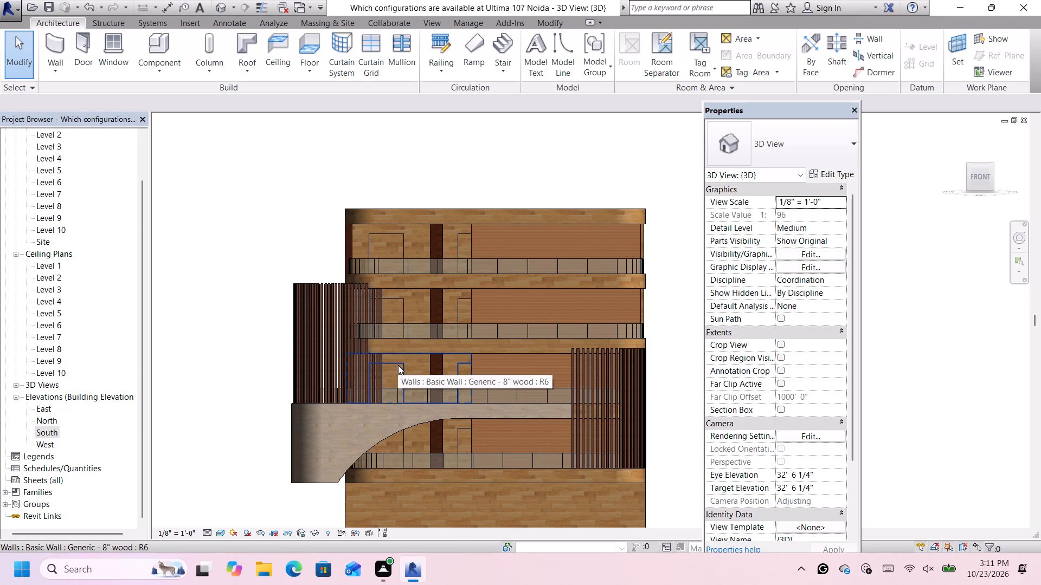
scroll(357, 327, up, 2)
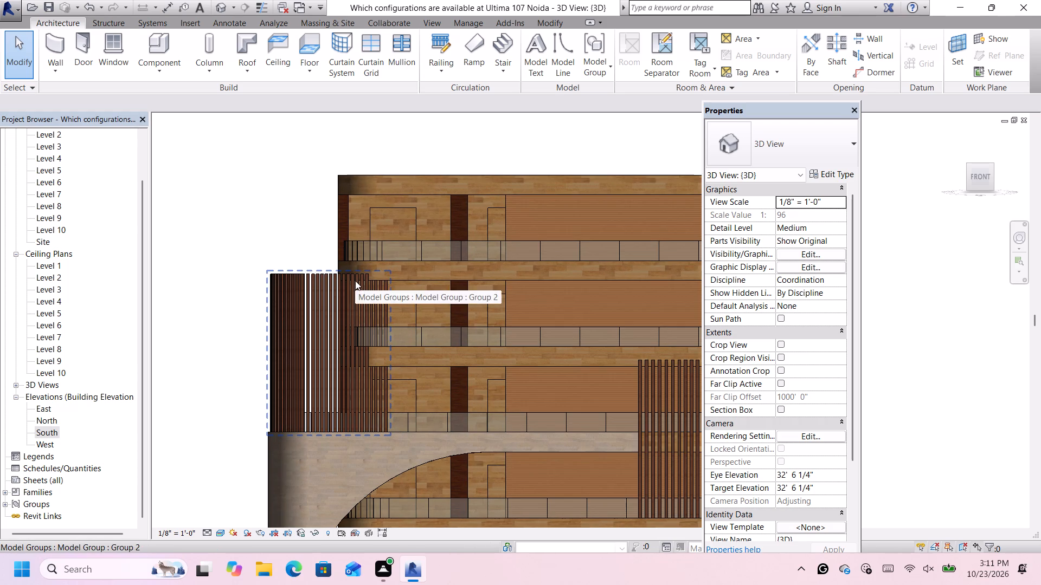
Ungroup the slat screen above the arched wall into individual timber columns.
click(355, 281)
click(569, 47)
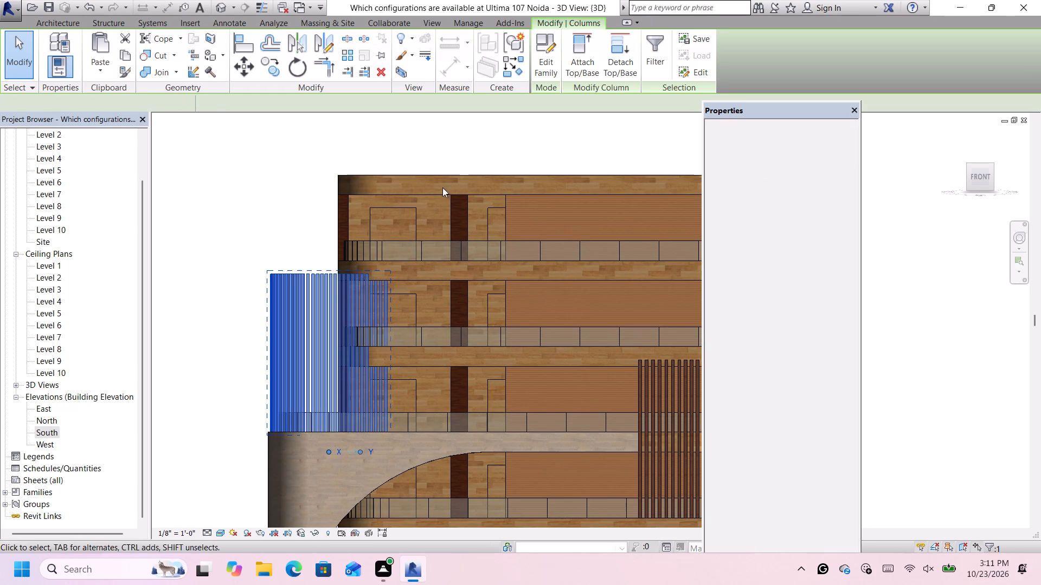
click(246, 273)
scroll(343, 288, up, 2)
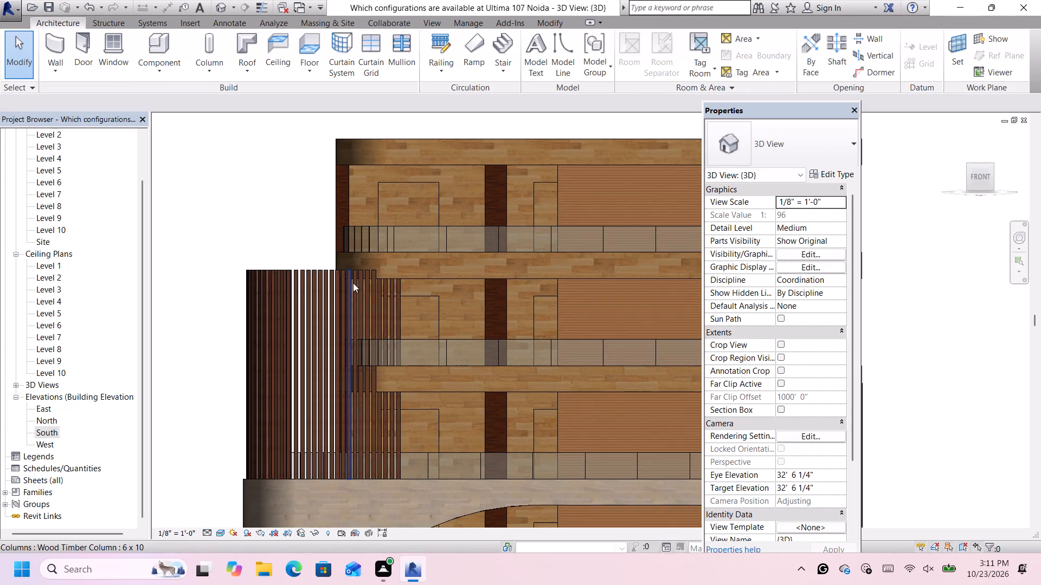
scroll(354, 283, up, 2)
scroll(381, 280, down, 4)
scroll(394, 289, up, 1)
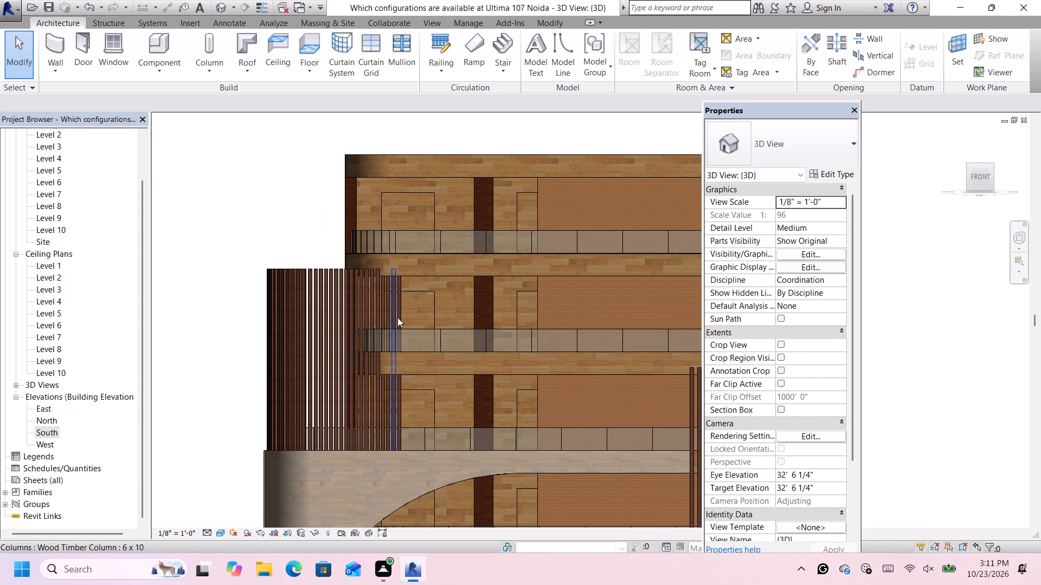
Undo the ungrouping of the slat screen above the arched wall.
scroll(402, 336, down, 2)
scroll(426, 393, up, 1)
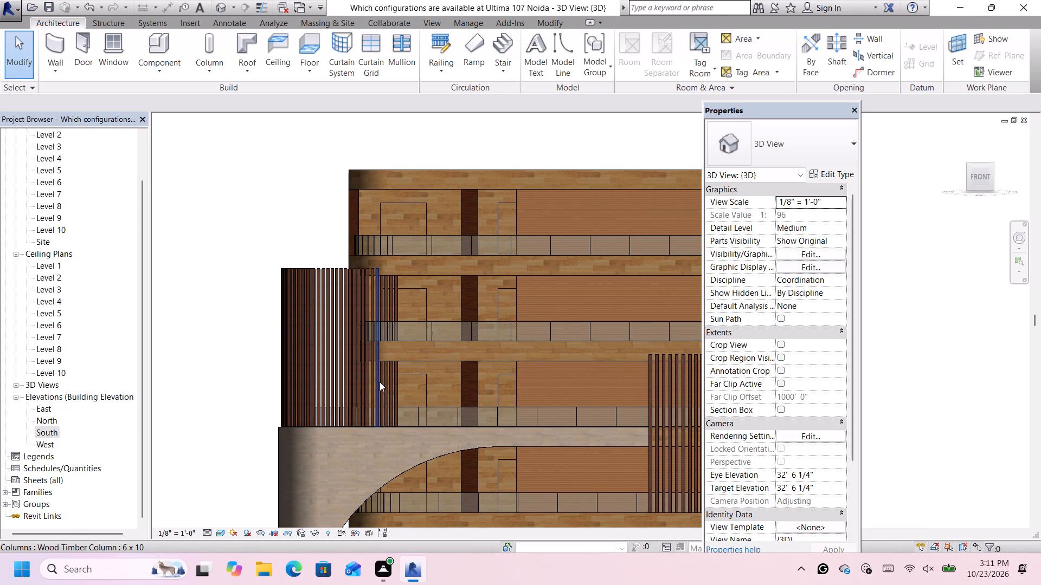
key(ctrl+z)
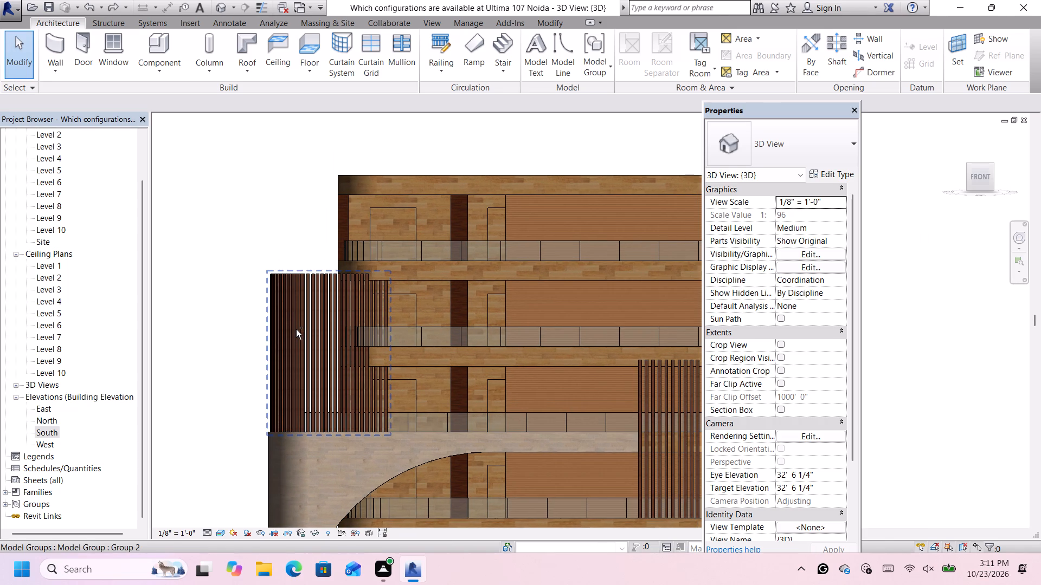
Nudge the grouped slat screen sideways along the arched wall, away from its outer end and toward the building, in the front view.
click(296, 330)
key(Right)
key(Right)
key(Right)
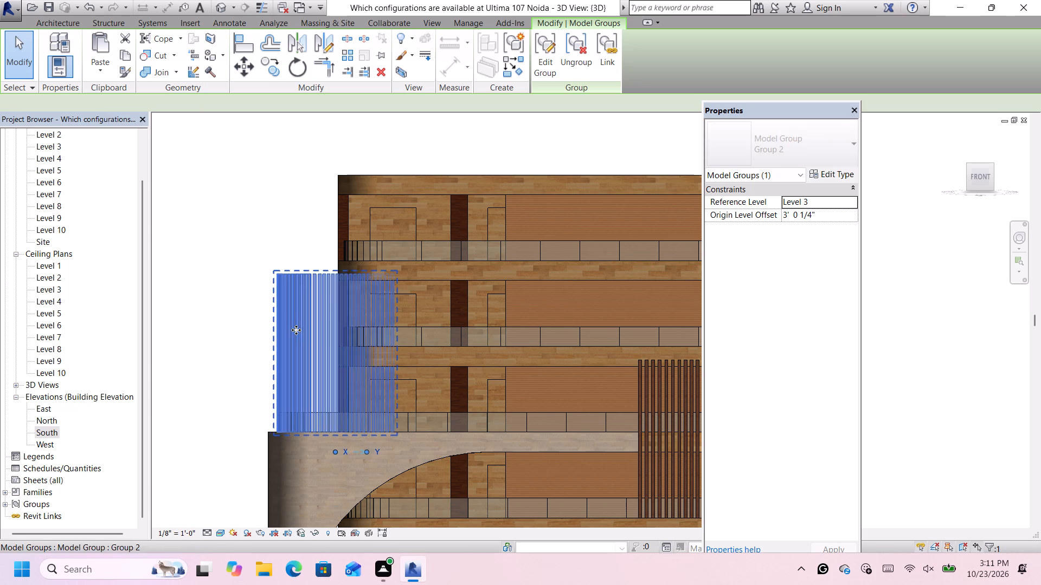
key(Right)
key(Right)
scroll(311, 380, down, 2)
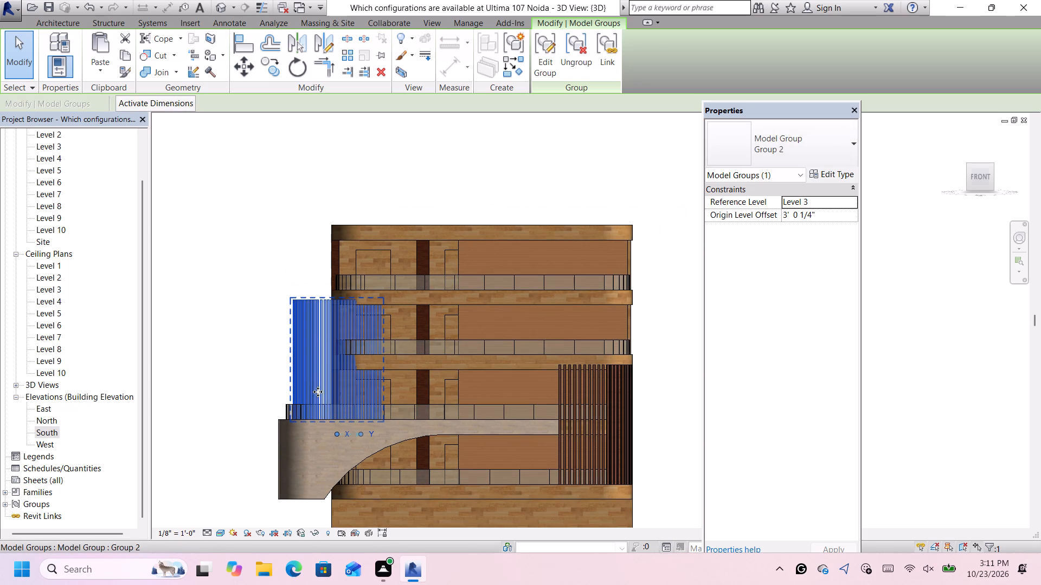
key(Right)
key(Right)
click(240, 436)
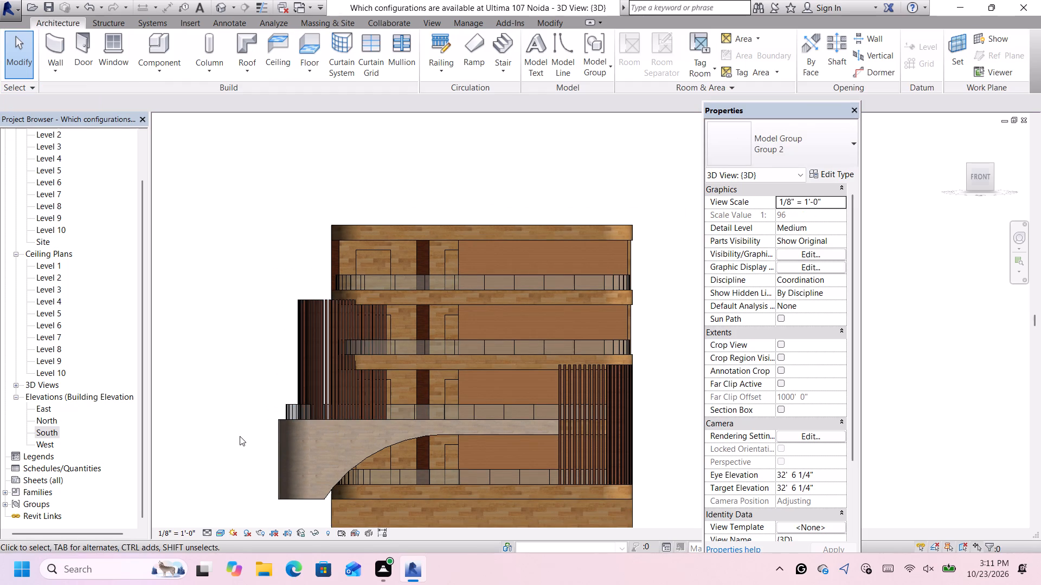
From the left-front corner view, nudge the exterior glazing on the left side of the arched wall's terrace inward from the slab edge.
scroll(290, 406, up, 3)
scroll(263, 336, up, 1)
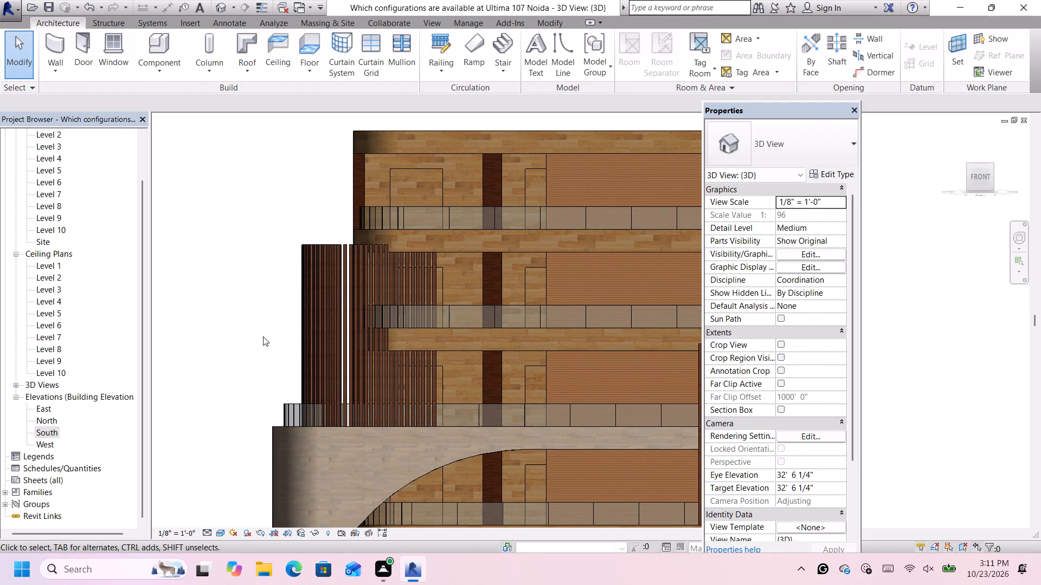
click(968, 163)
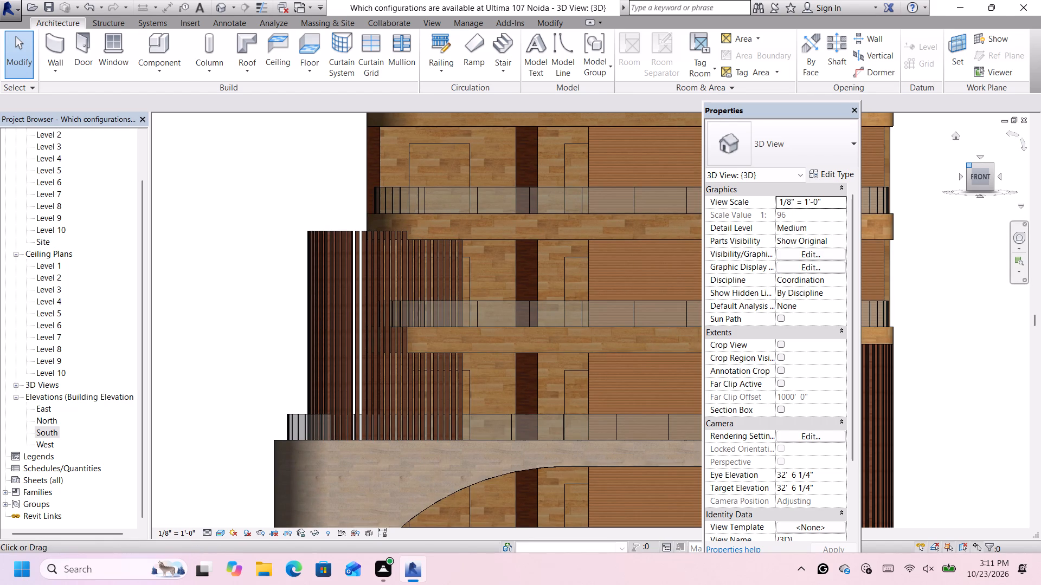
click(968, 166)
scroll(548, 419, up, 1)
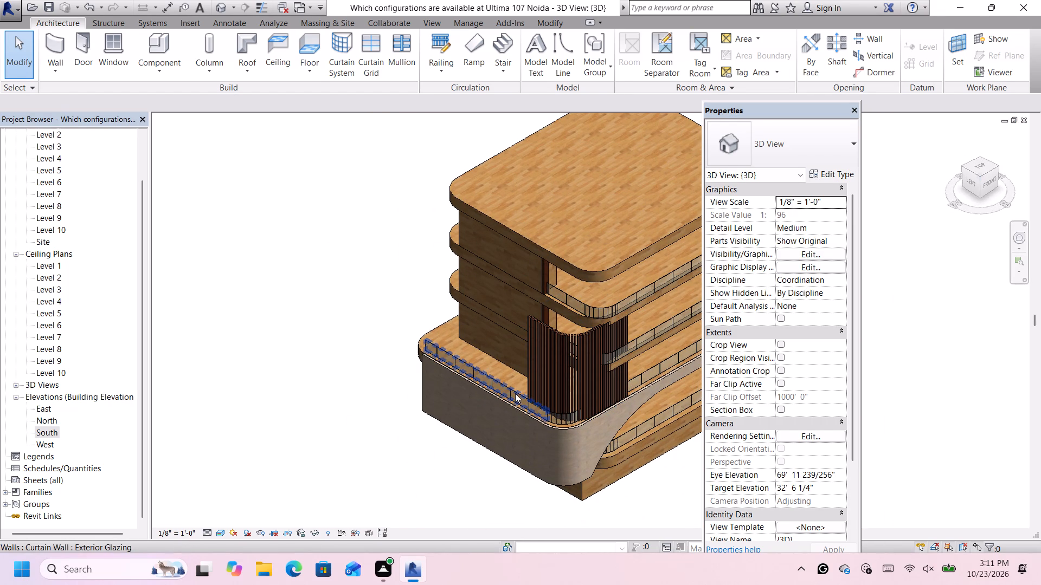
click(515, 393)
key(Up)
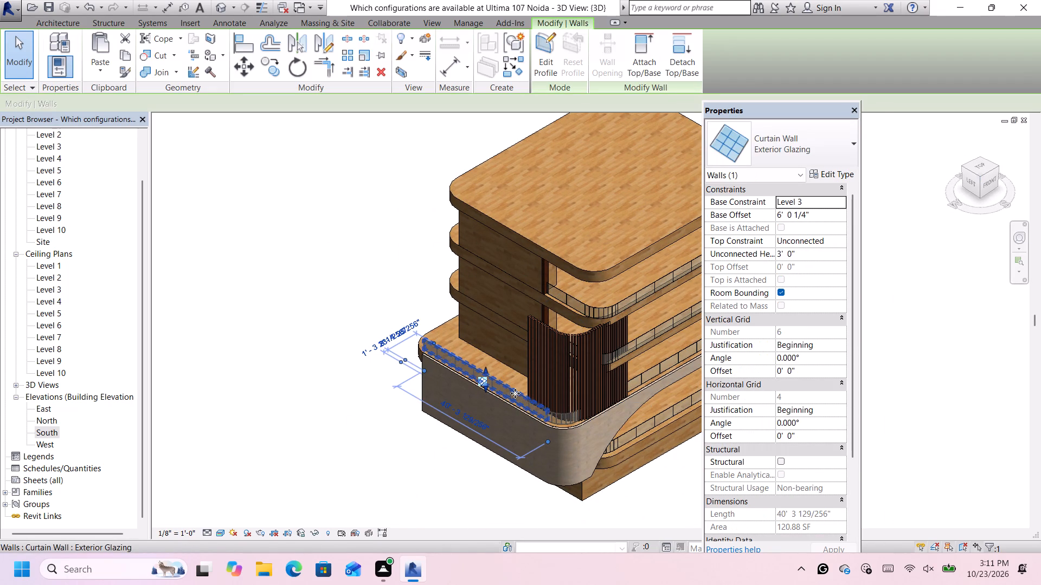
key(Down)
key(Right)
key(Right)
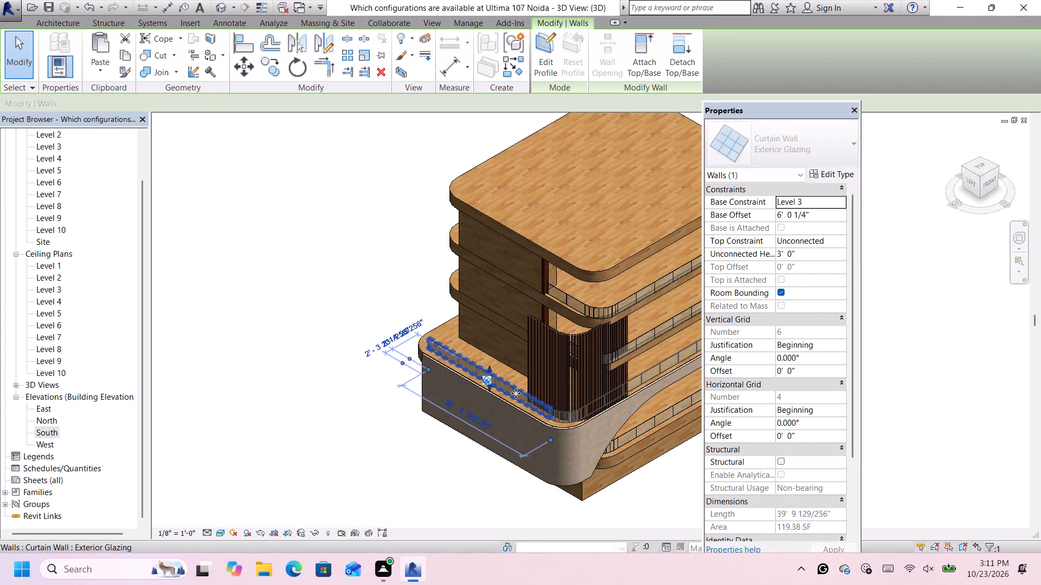
key(Right)
key(Right)
key(Right)
key(Right)
key(Right)
key(Right)
key(Right)
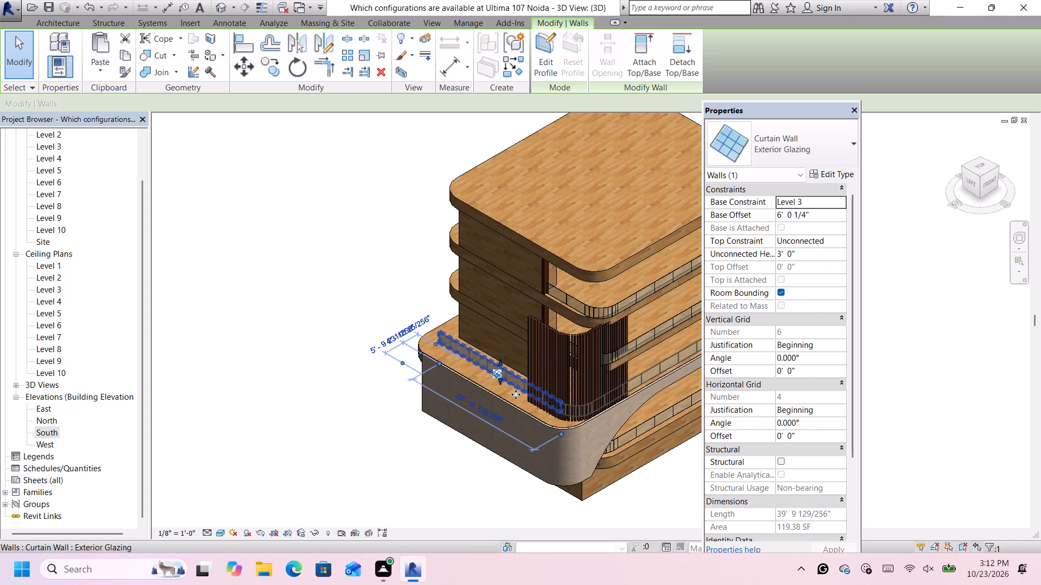
scroll(516, 394, down, 1)
click(601, 513)
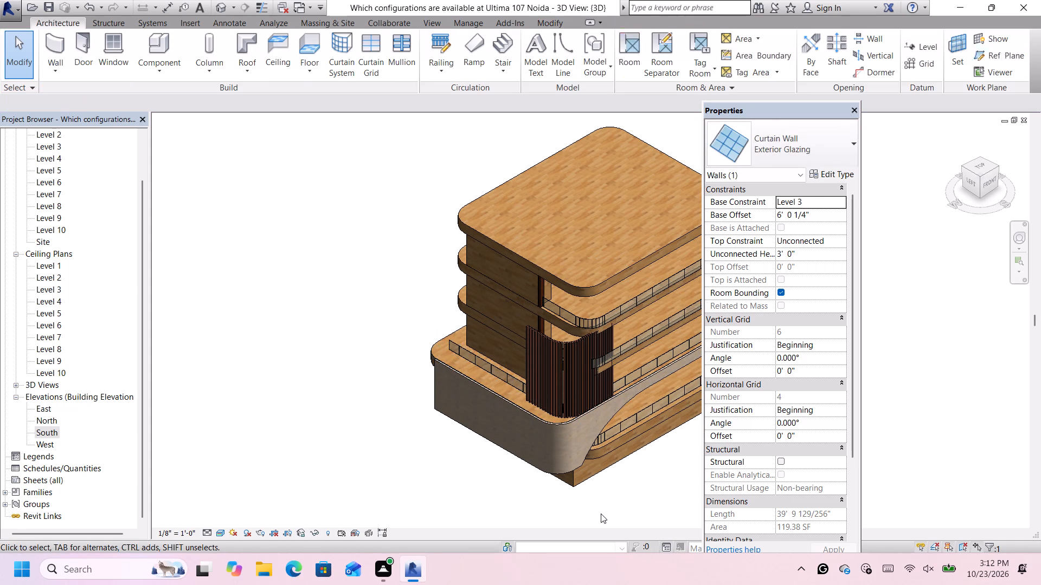
Nudge the Level 5 front exterior glazing inward from the slab edge, deleting the curtain grid lines that conflict with the wall boundaries.
scroll(633, 465, down, 4)
scroll(644, 465, up, 5)
scroll(643, 464, down, 4)
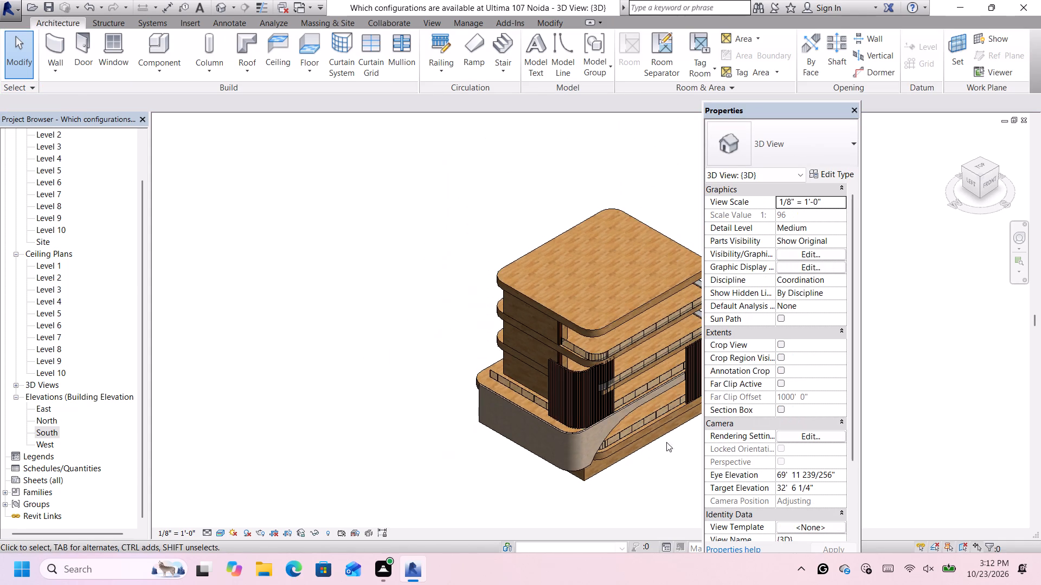
scroll(668, 459, up, 1)
scroll(629, 342, up, 4)
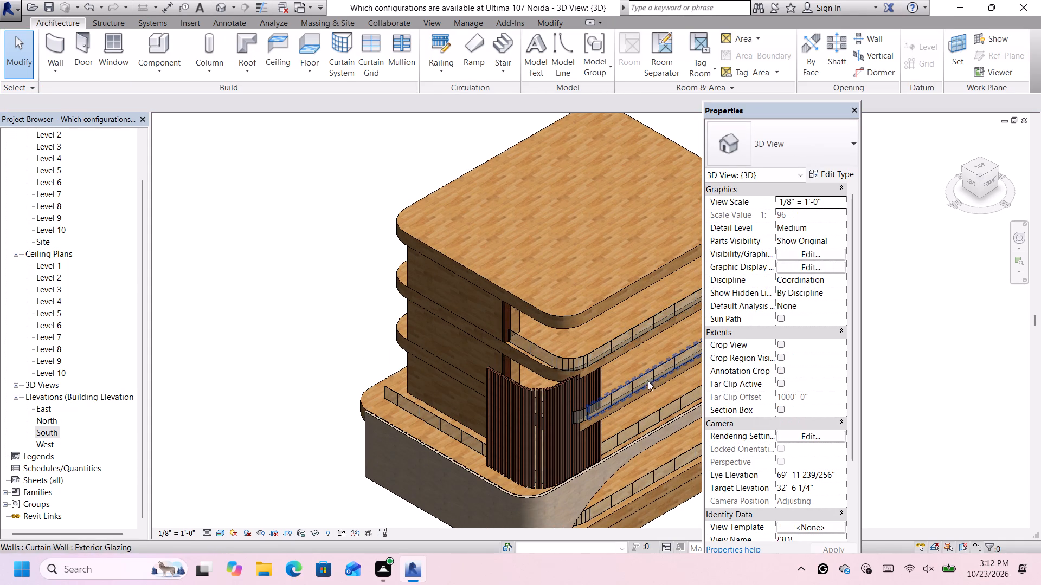
click(648, 376)
key(Up)
key(Up)
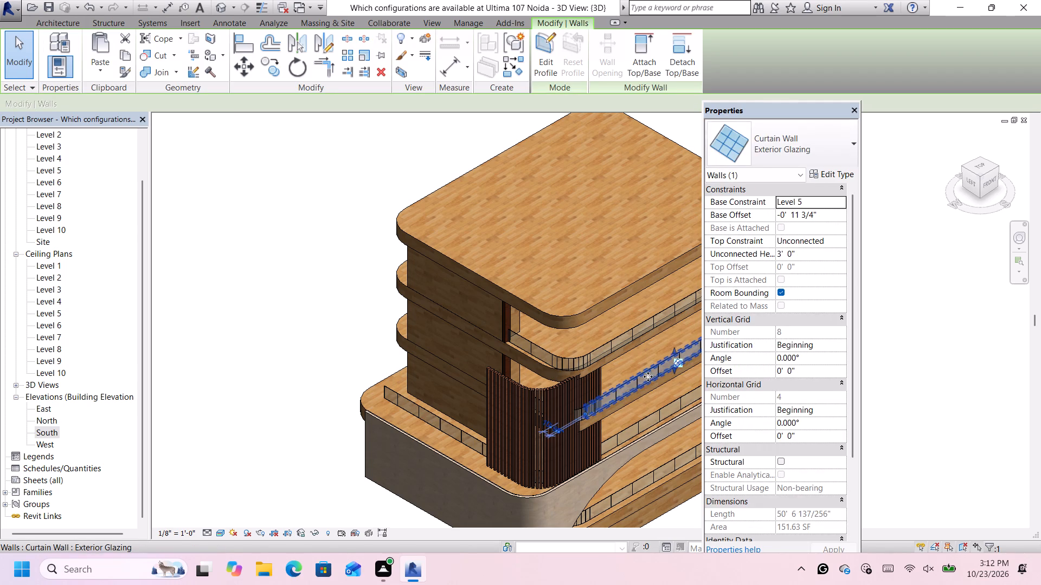
key(Up)
key(Up)
key(Up)
key(Up)
click(795, 532)
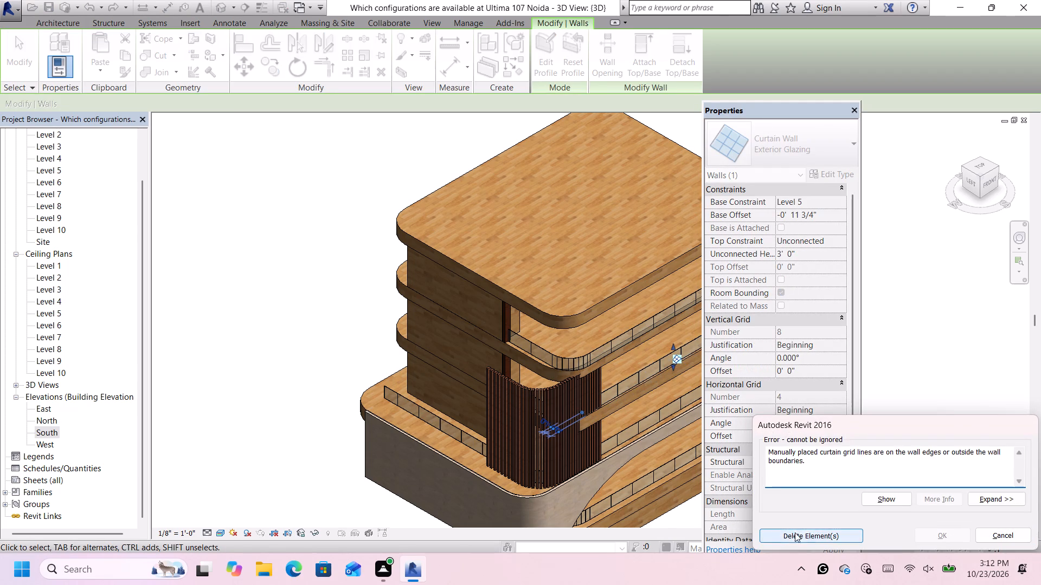
key(Up)
key(Up)
scroll(660, 384, down, 2)
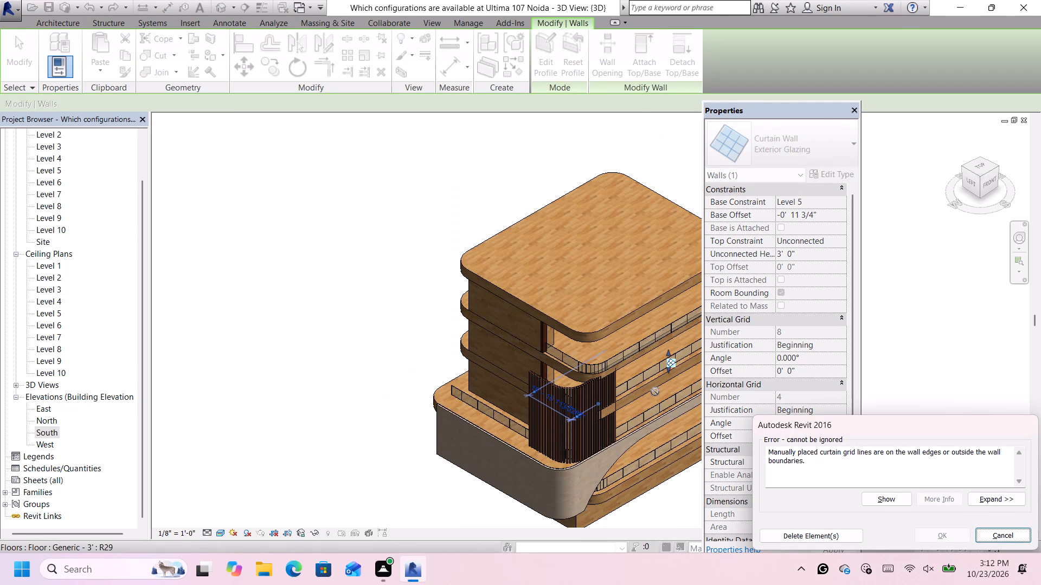
click(791, 538)
scroll(677, 532, down, 5)
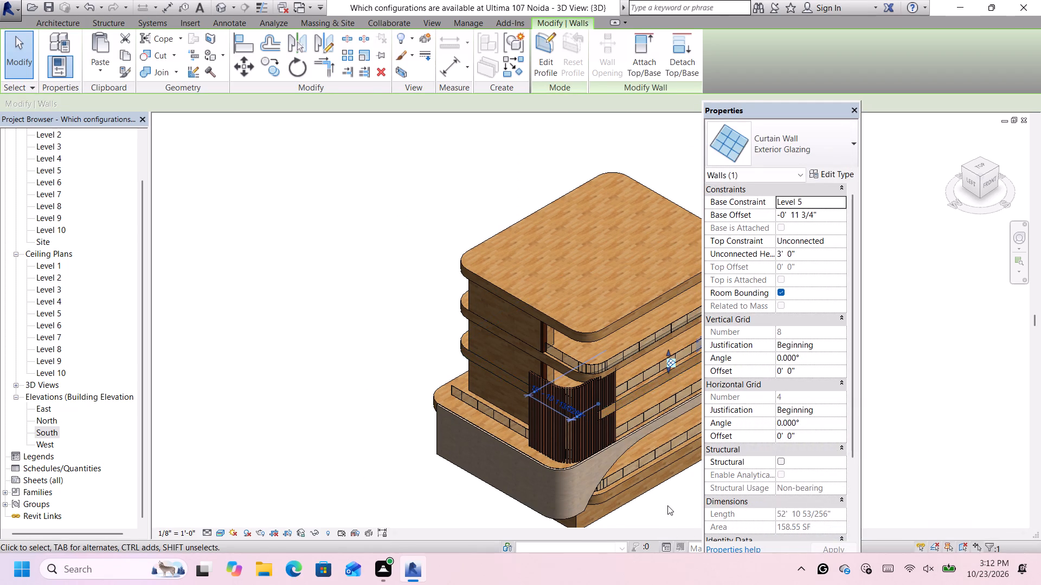
Nudge the Level 5 front glazing slightly further inward, again deleting its conflicting curtain grid lines.
scroll(667, 504, down, 8)
scroll(693, 497, up, 6)
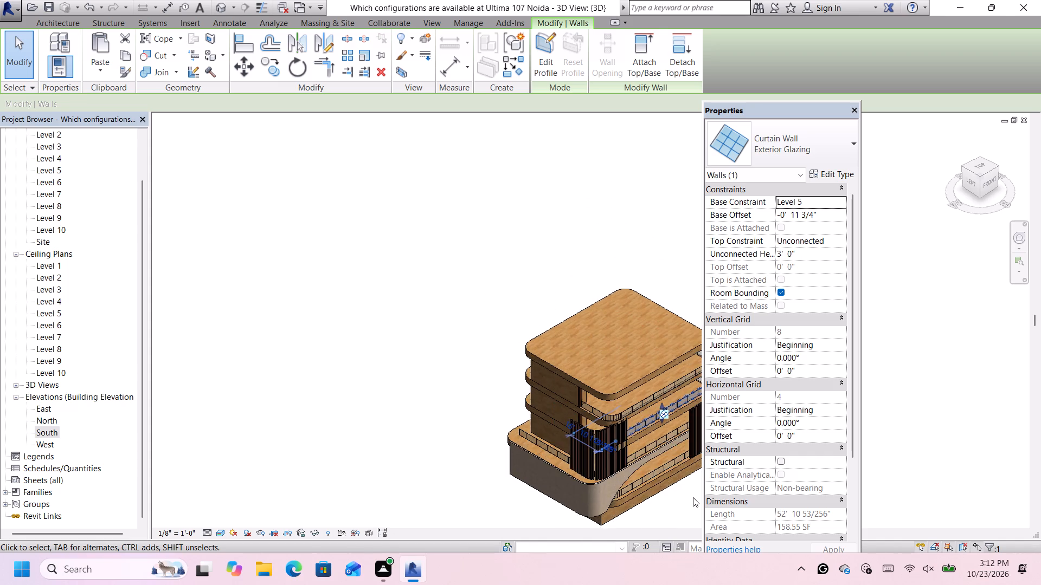
scroll(692, 497, up, 5)
scroll(629, 314, up, 4)
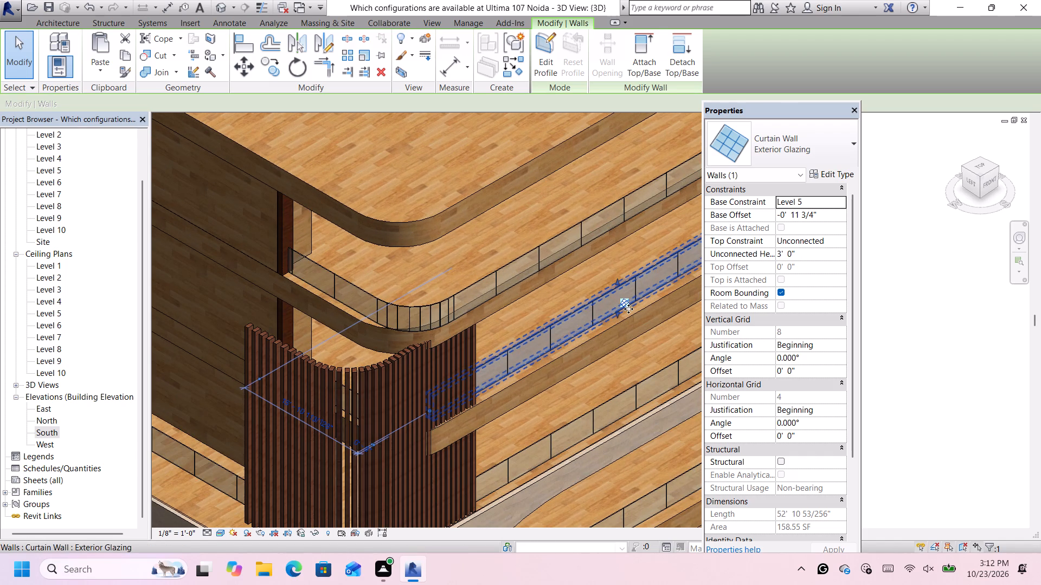
key(Up)
key(Up)
key(Up)
key(Up)
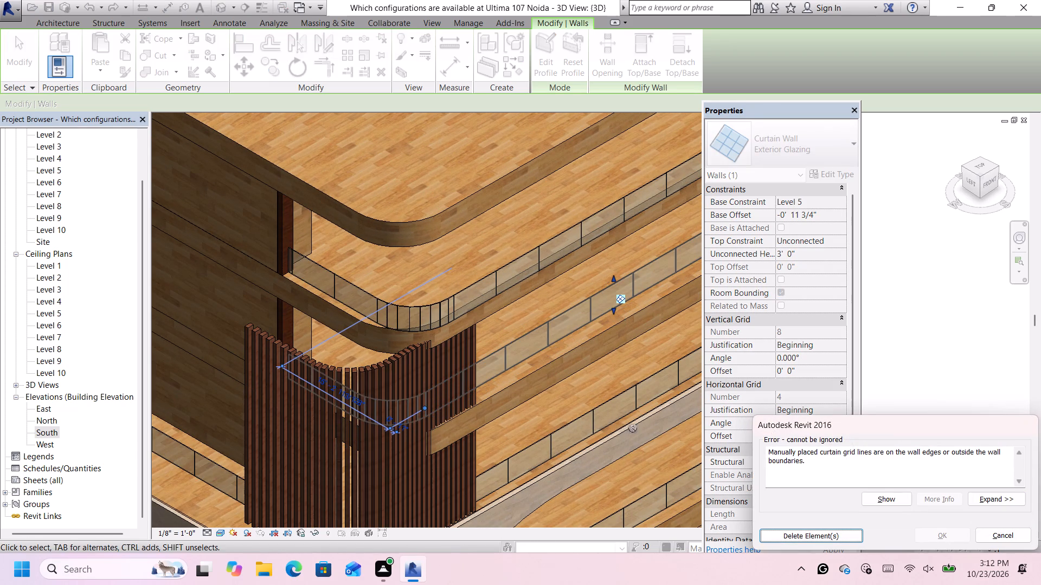
click(783, 536)
scroll(610, 469, down, 6)
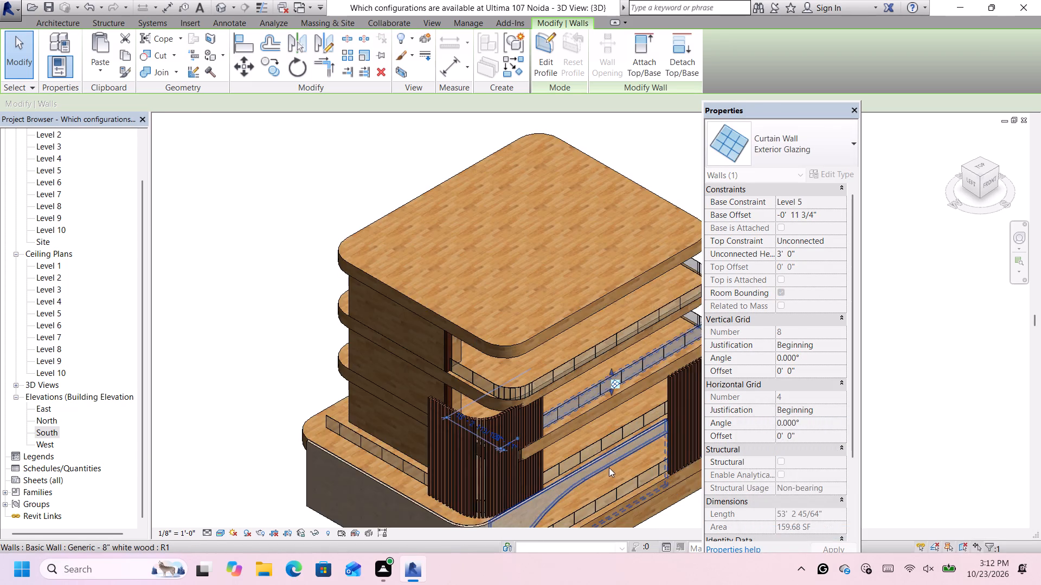
Nudge the Level 5 exterior glazing at the building's right end inward from the slab edge, deleting the conflicting elements.
scroll(692, 326, up, 8)
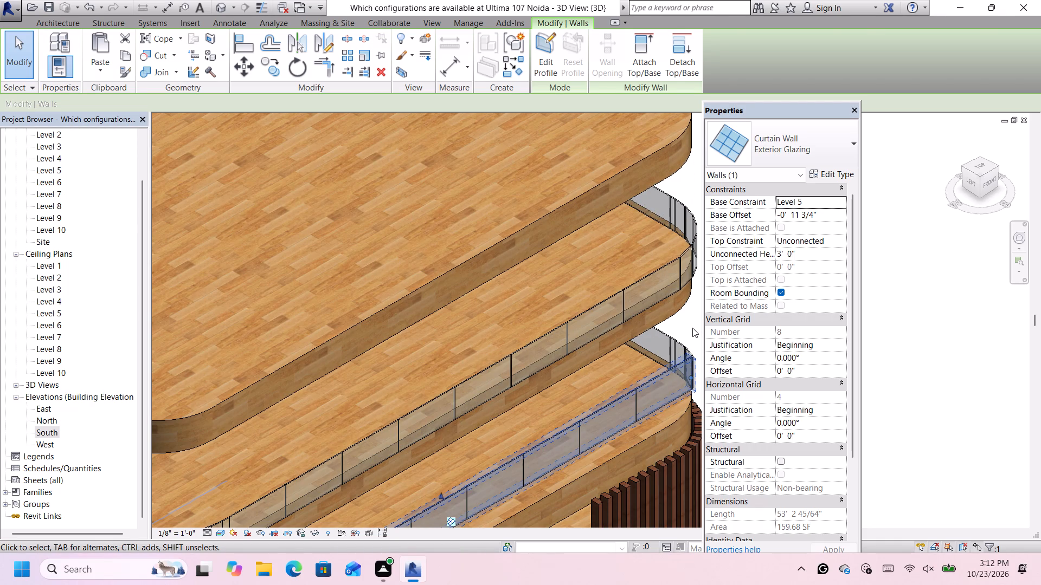
click(692, 328)
click(656, 337)
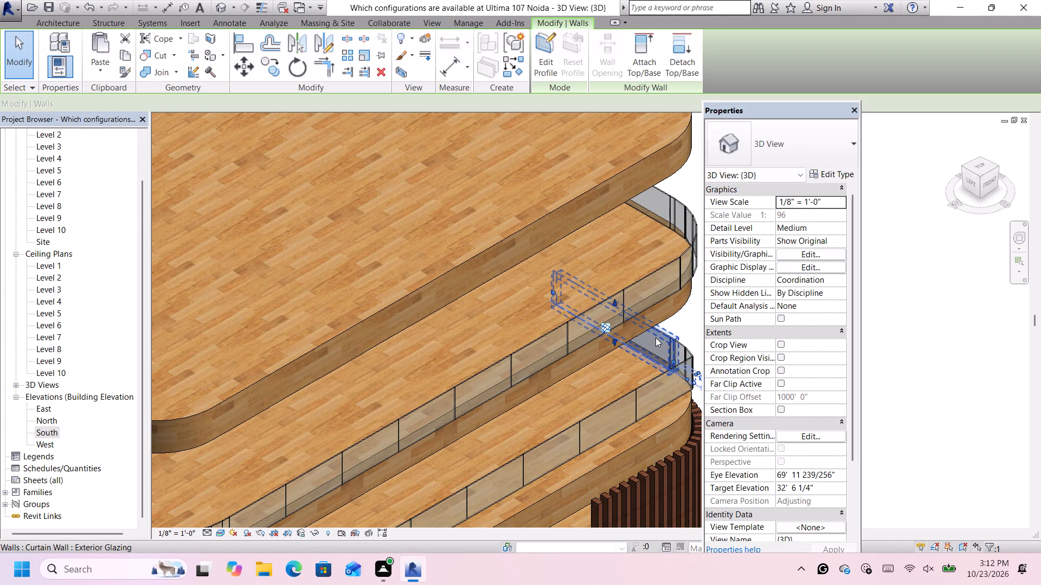
key(Left)
key(Left)
key(Left)
key(Left)
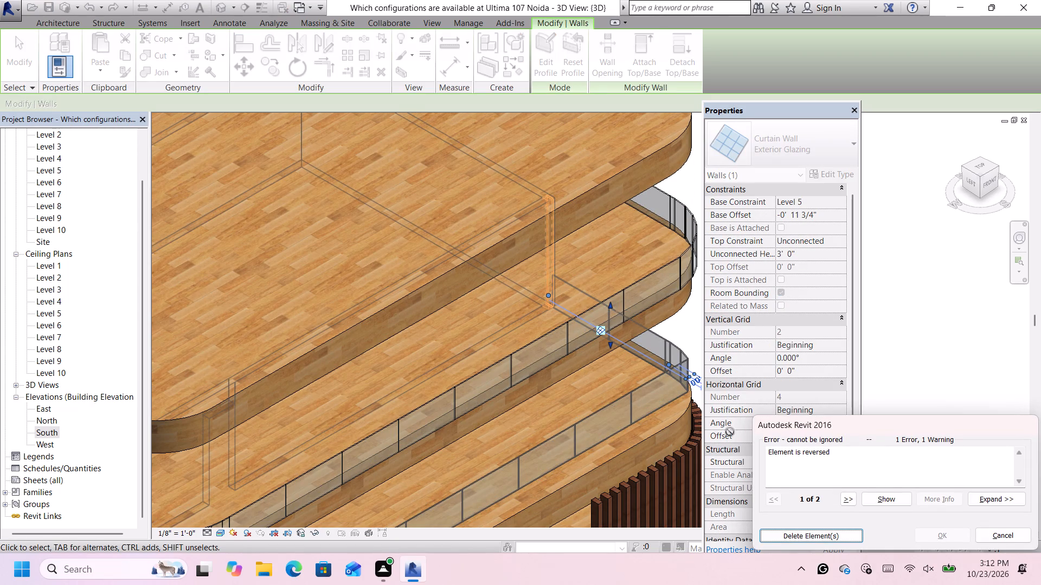
click(819, 538)
key(Left)
key(Left)
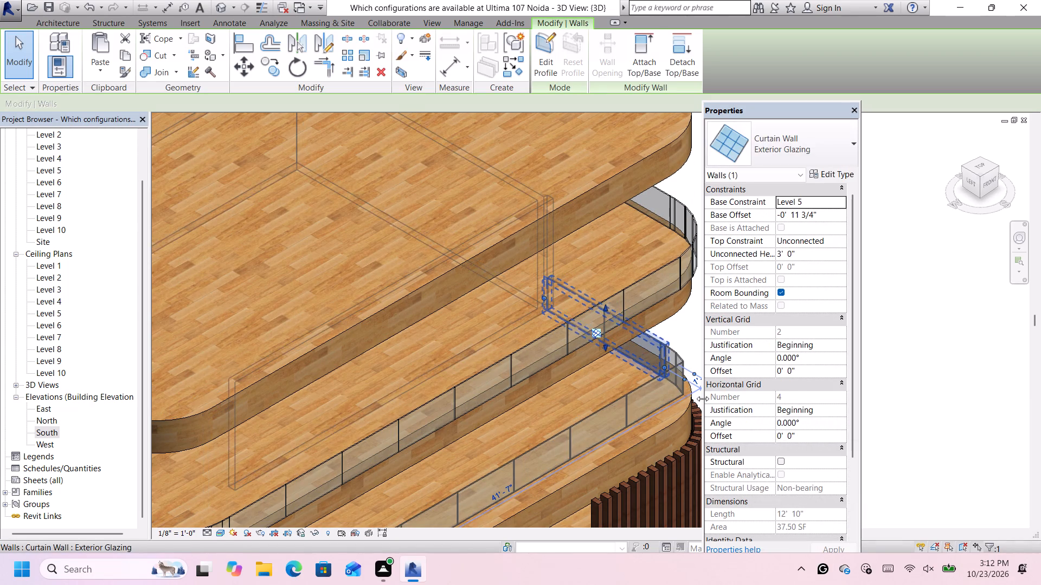
click(687, 339)
Nudge the Level 6 front exterior glazing inward from the slab edge, deleting the curtain grid lines that conflict with the wall boundaries.
scroll(687, 340, down, 5)
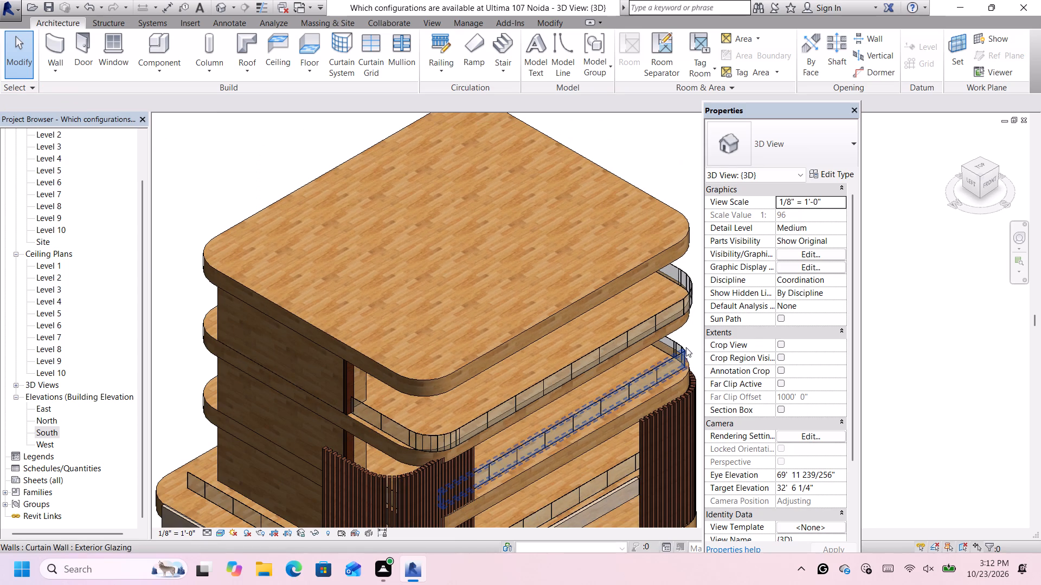
scroll(574, 409, down, 3)
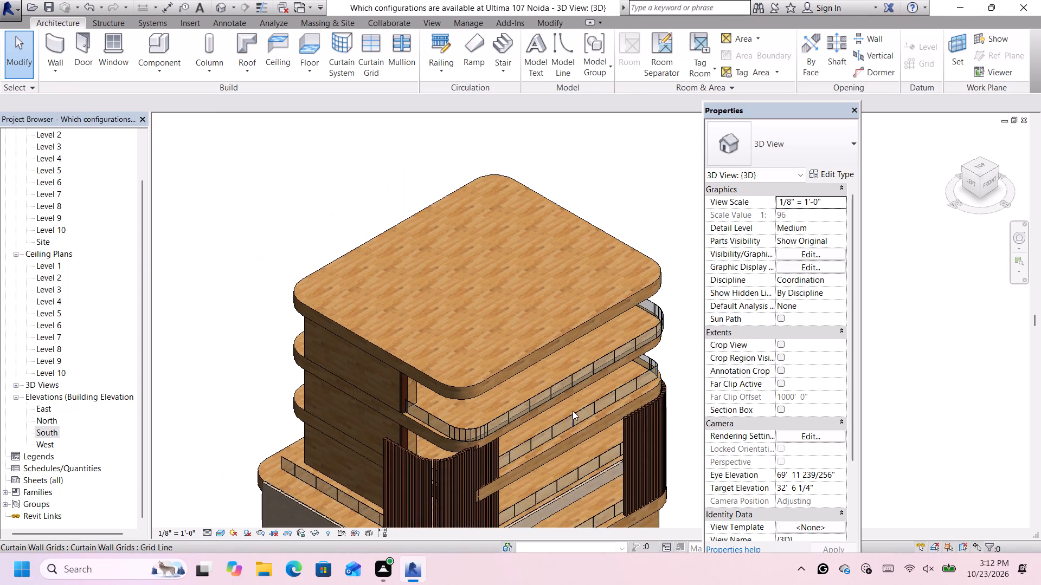
scroll(573, 411, down, 1)
scroll(604, 427, up, 2)
scroll(652, 375, up, 2)
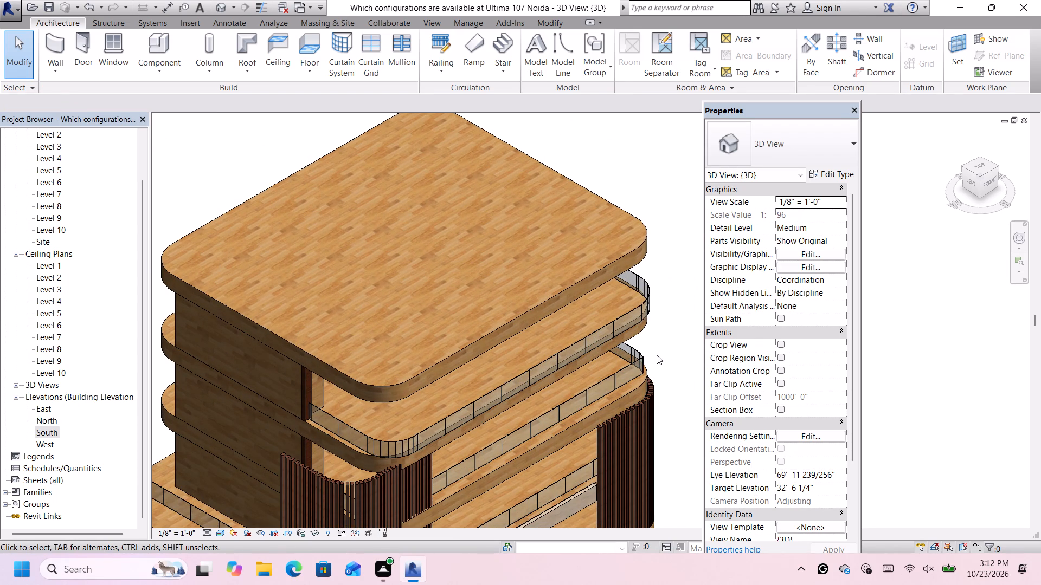
scroll(656, 358, up, 1)
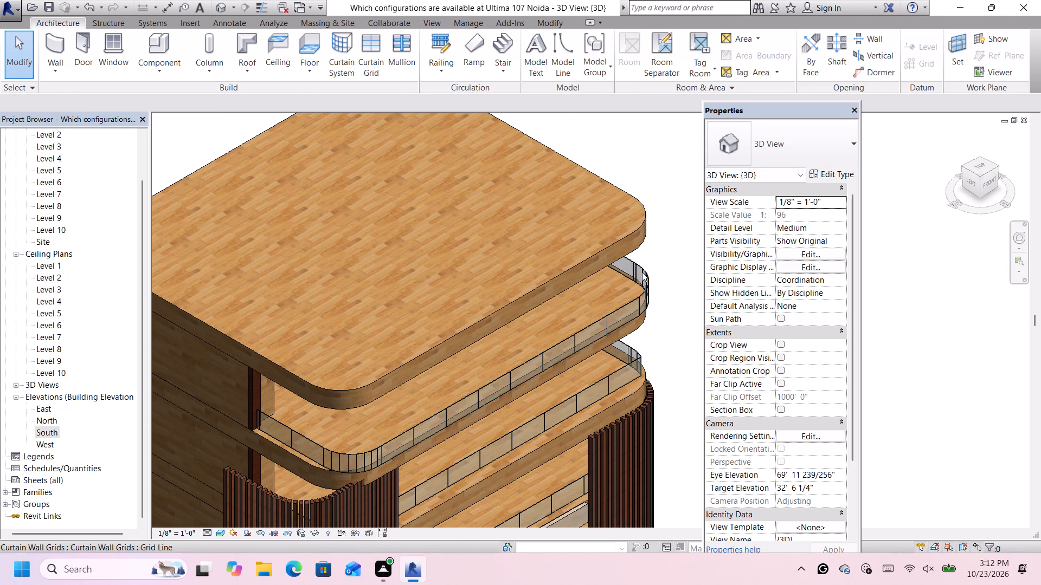
click(594, 322)
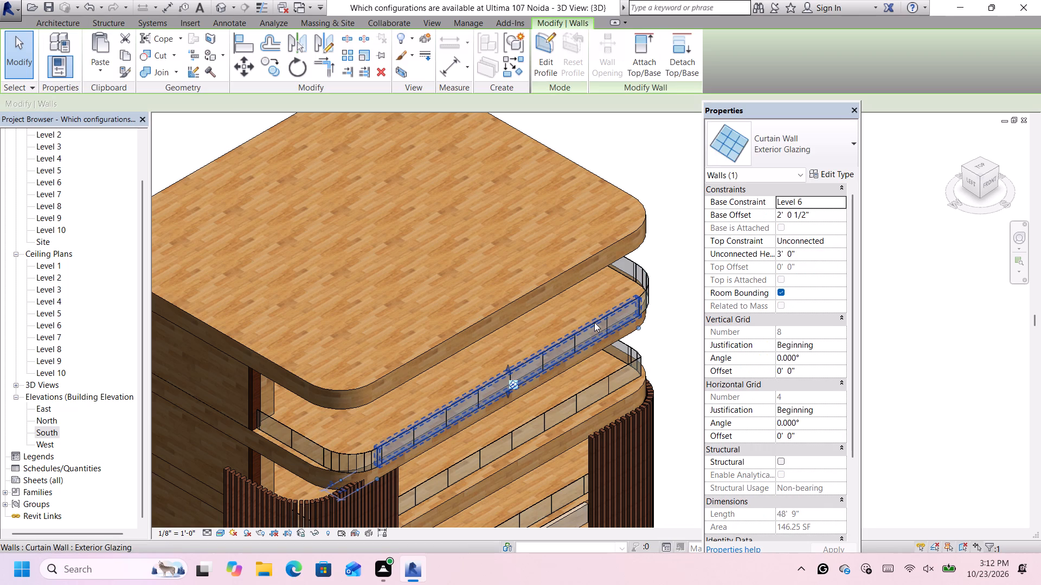
key(Up)
key(Up)
key(Up)
key(Up)
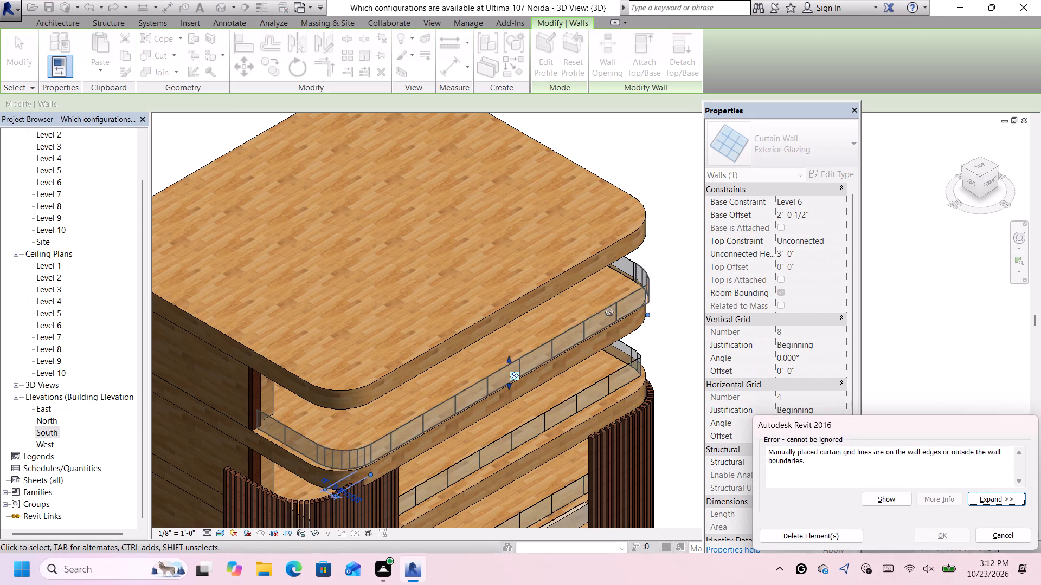
click(813, 534)
key(Up)
key(Up)
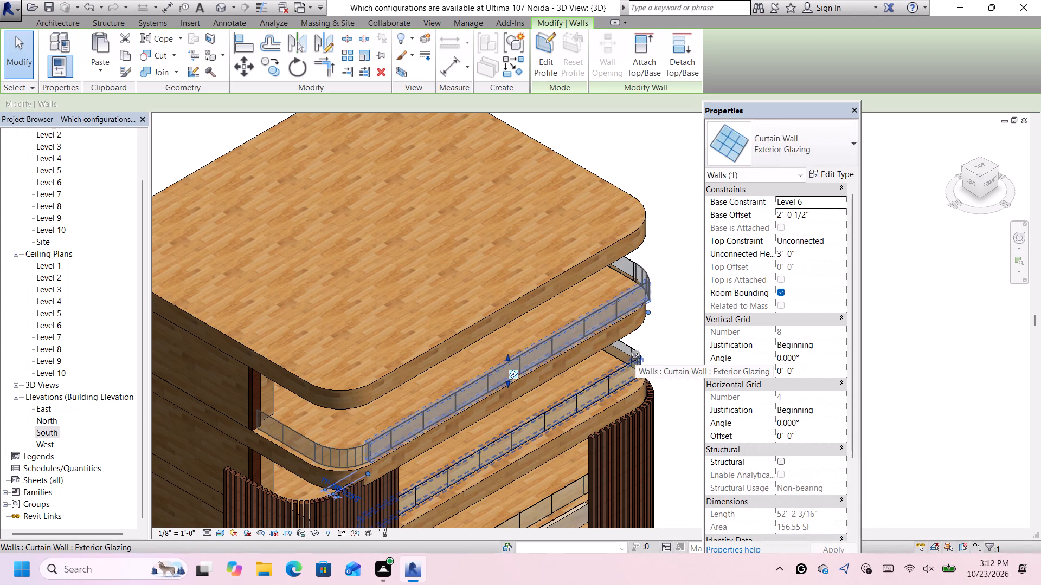
key(Up)
key(Up)
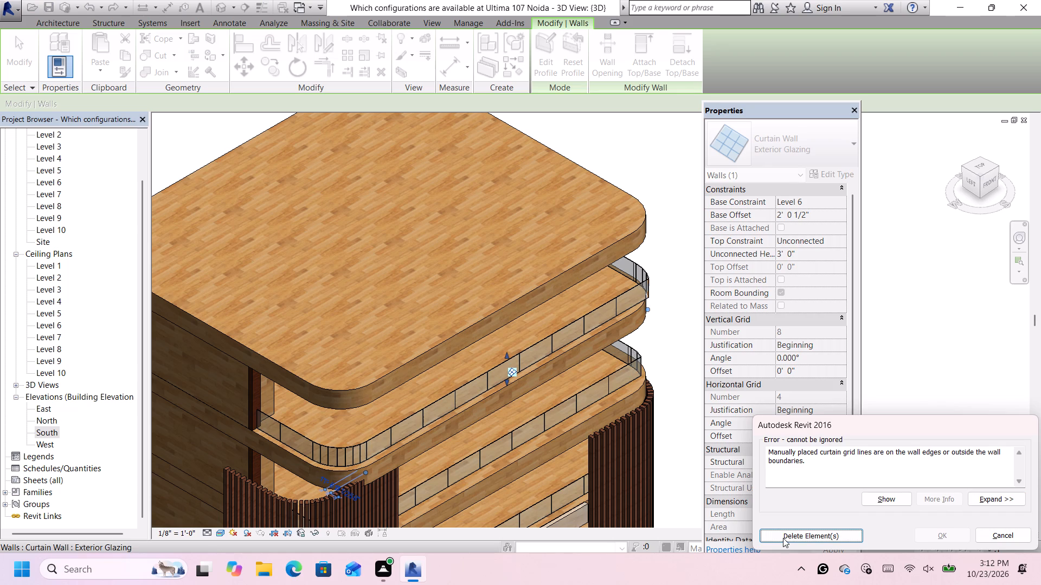
click(794, 535)
key(Up)
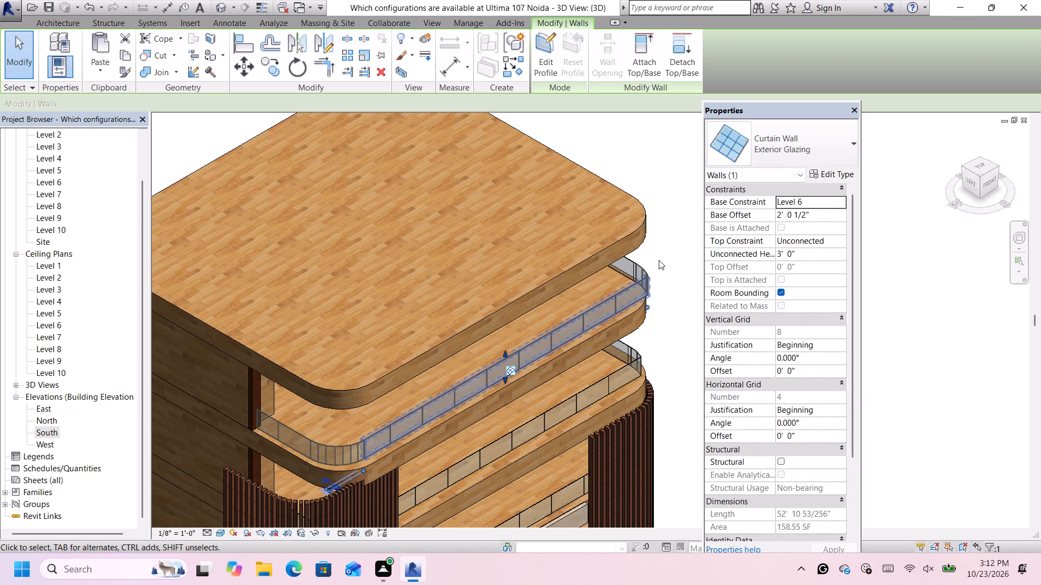
Nudge the Level 6 front exterior glazing slightly further inward from the slab edge, deleting the conflicting curtain grid lines.
key(Up)
key(Up)
key(Up)
key(Up)
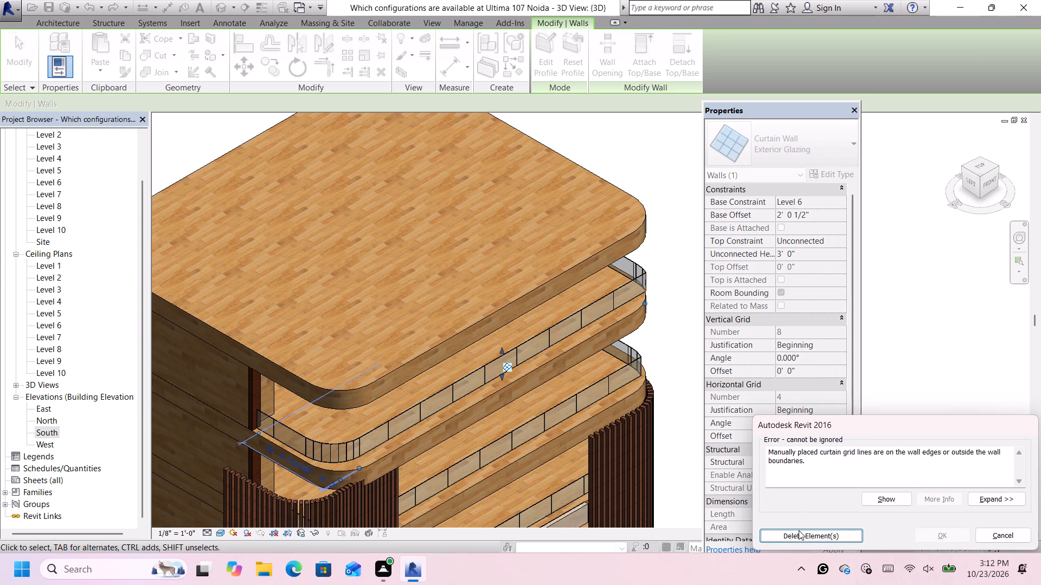
click(804, 534)
Nudge the Level 6 exterior glazing at the building's right end inward from the slab edge, deleting the conflicting elements.
scroll(668, 266, up, 5)
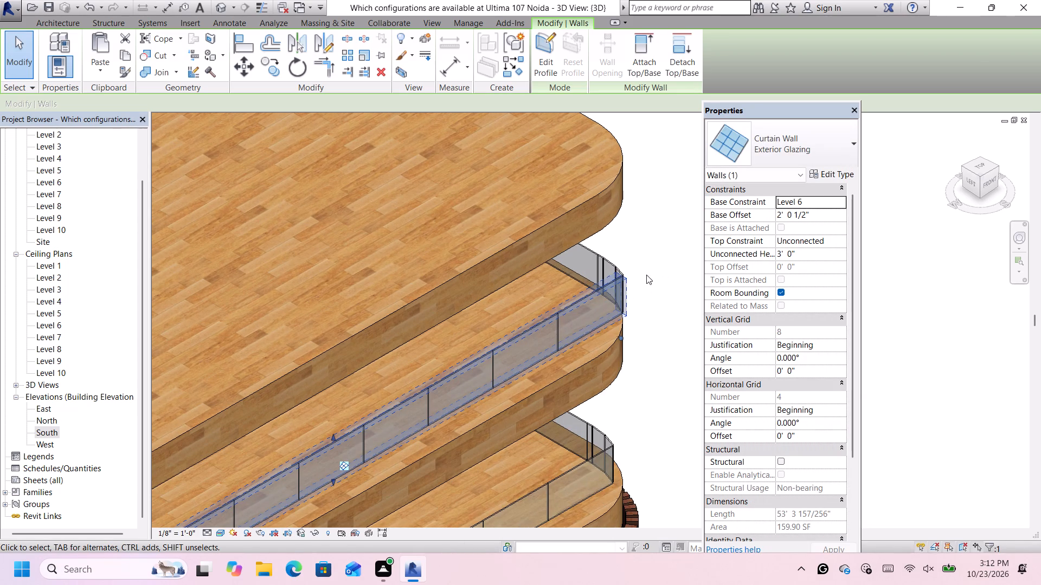
click(593, 250)
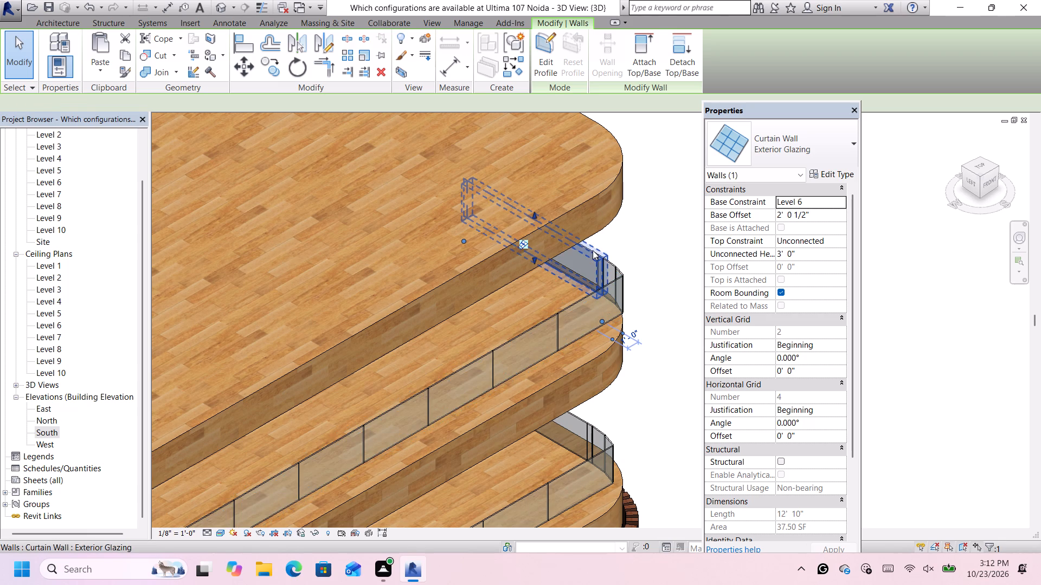
key(Left)
key(Left)
key(Left)
key(Left)
key(Left)
key(Left)
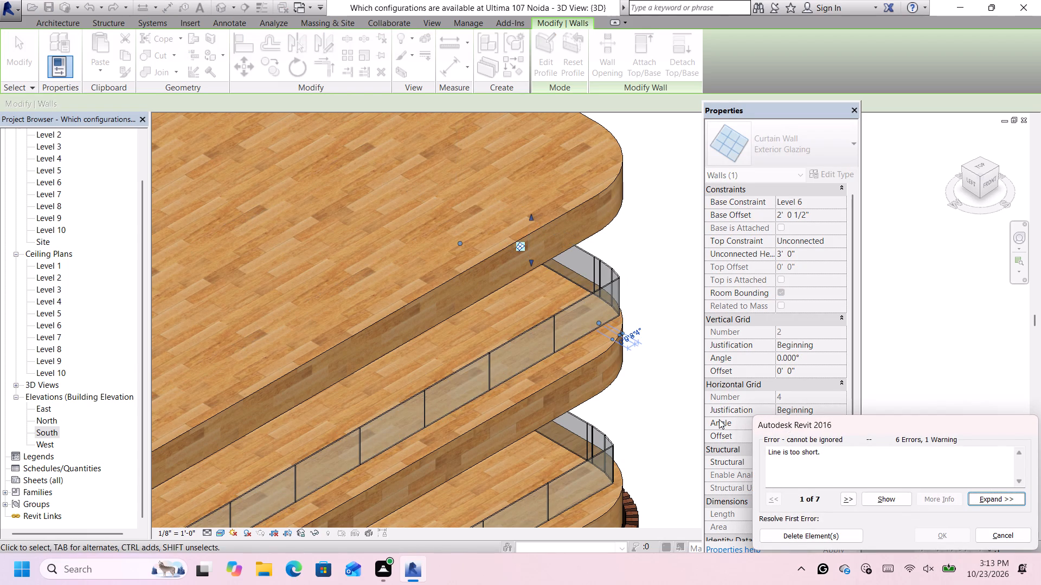
click(794, 536)
key(Left)
key(Left)
key(Left)
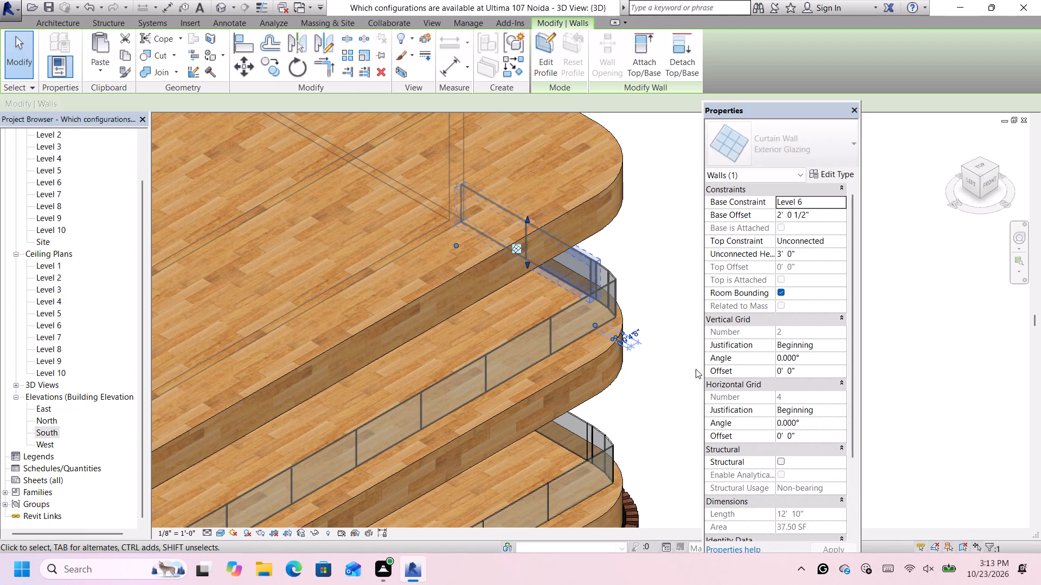
key(Left)
scroll(695, 370, down, 7)
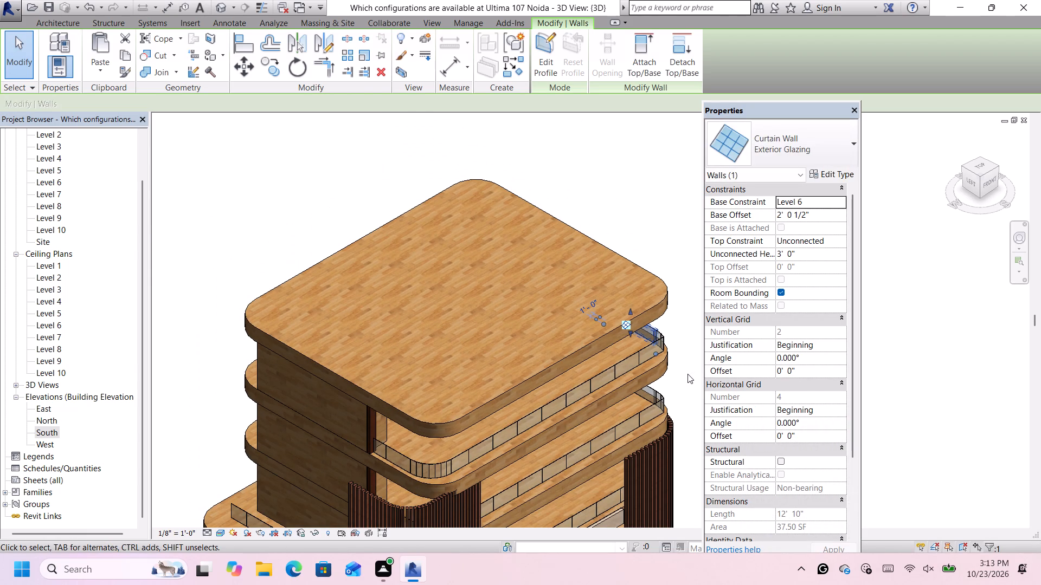
scroll(687, 374, up, 1)
click(687, 374)
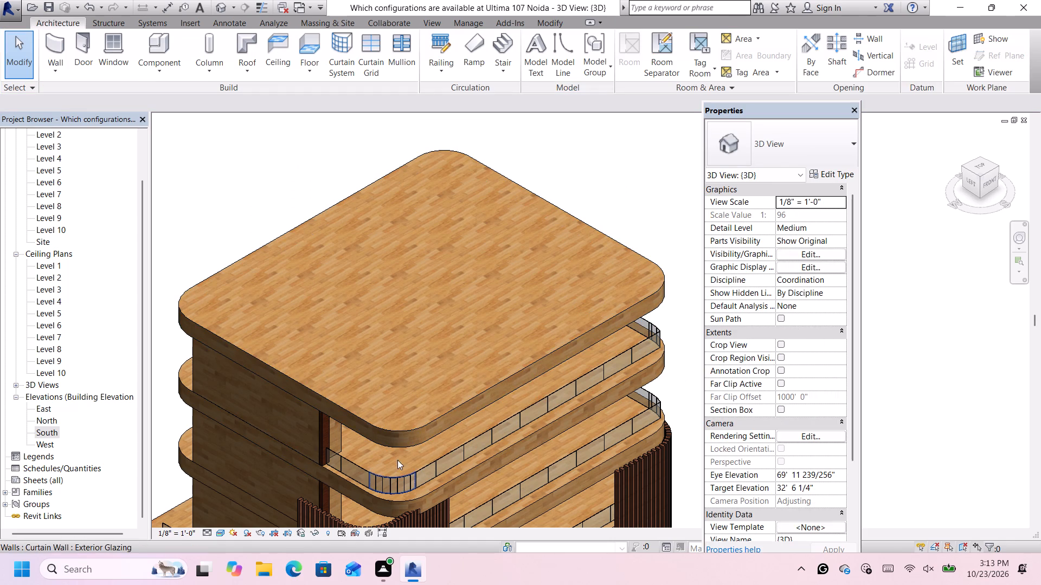
Nudge the short Level 6 exterior glazing at the building's left end inward from the slab edge, deleting the conflicting elements.
click(354, 466)
key(Right)
key(Right)
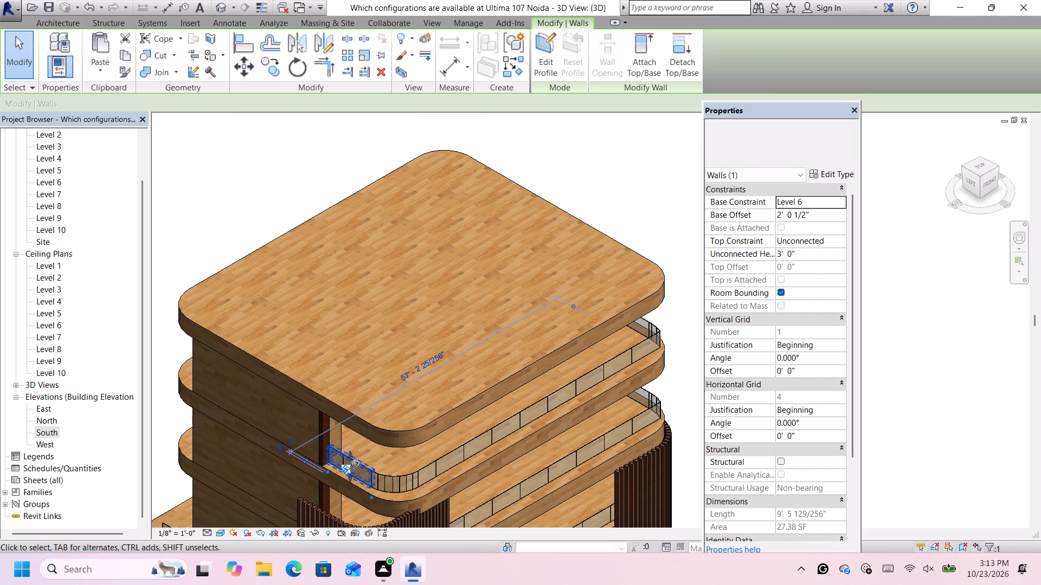
click(813, 530)
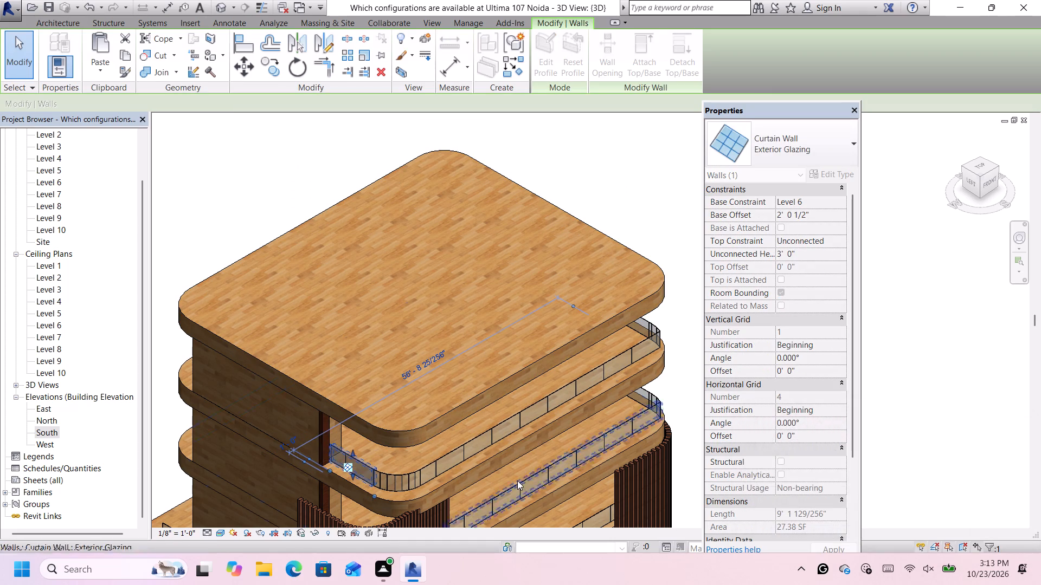
scroll(517, 471, down, 6)
scroll(627, 385, up, 1)
click(627, 386)
Edit the boundary of the Generic - 3' floor beneath the Level 5 glazing, nudging its long front edge inward, and finish the sketch.
scroll(625, 387, down, 5)
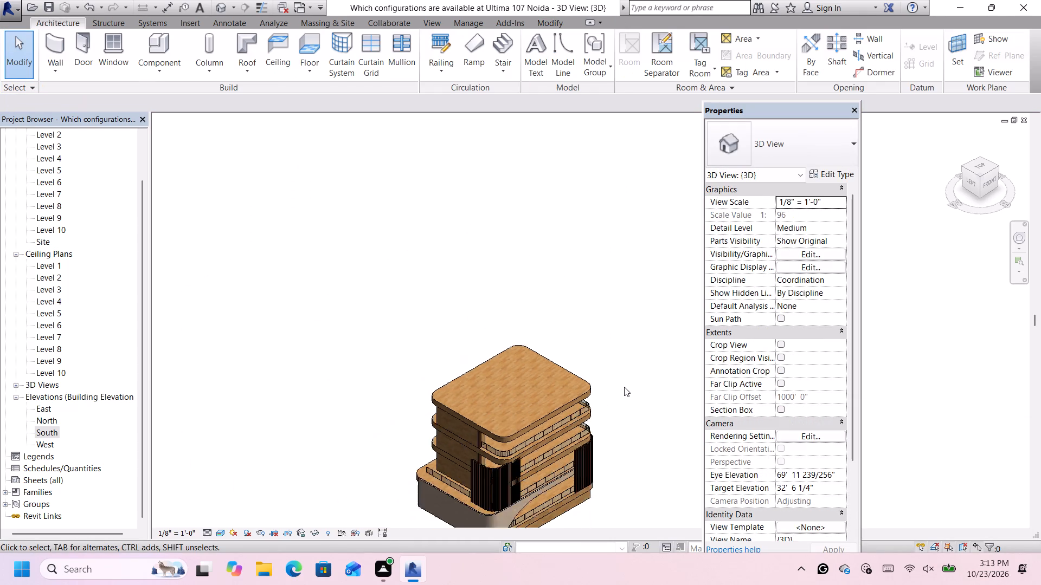
scroll(634, 526, up, 4)
scroll(607, 488, up, 5)
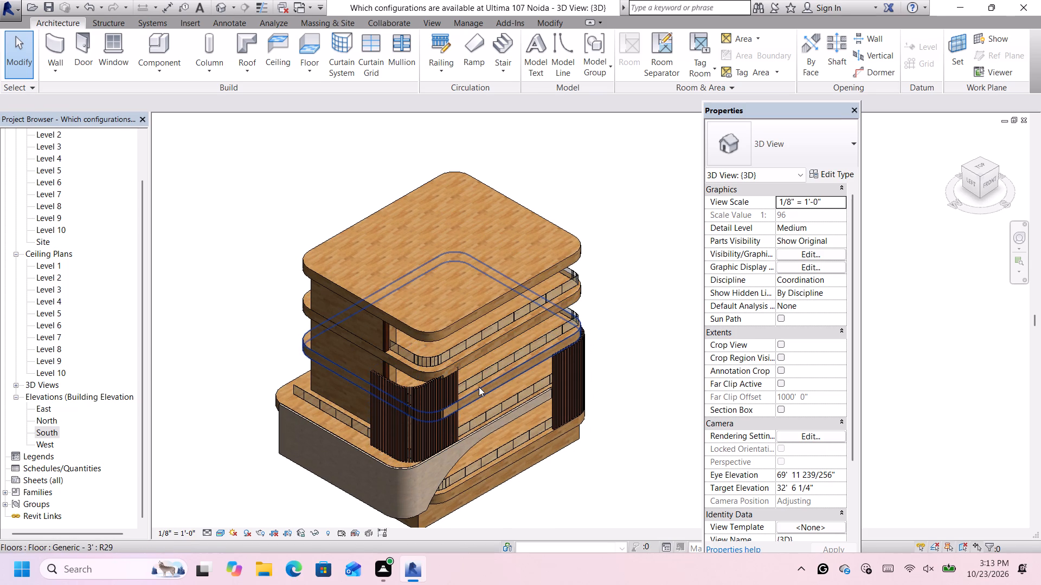
double_click(479, 387)
scroll(479, 387, up, 1)
click(515, 426)
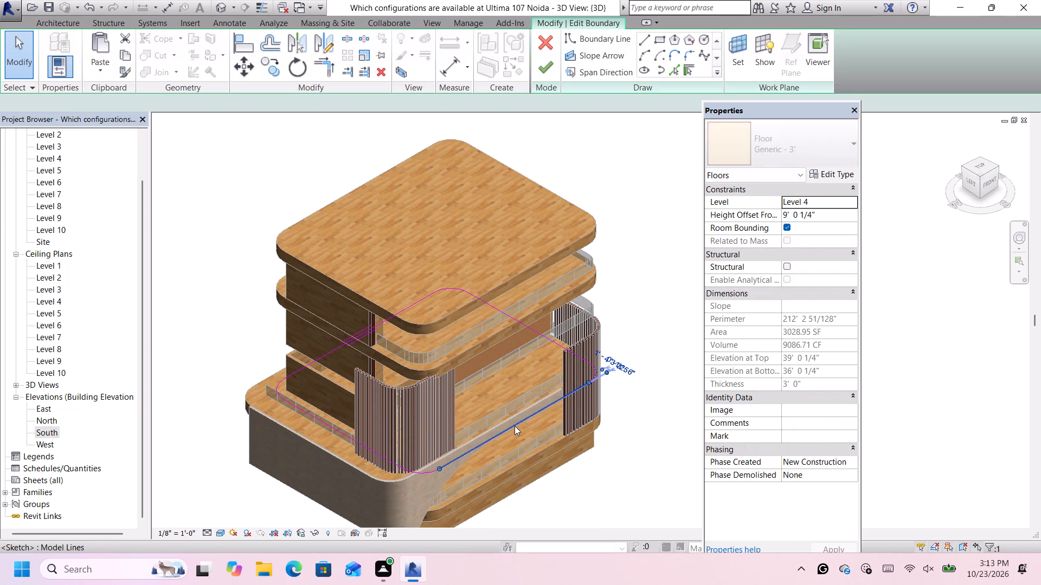
key(Up)
key(Up)
key(Up)
key(Up)
key(Up)
key(Up)
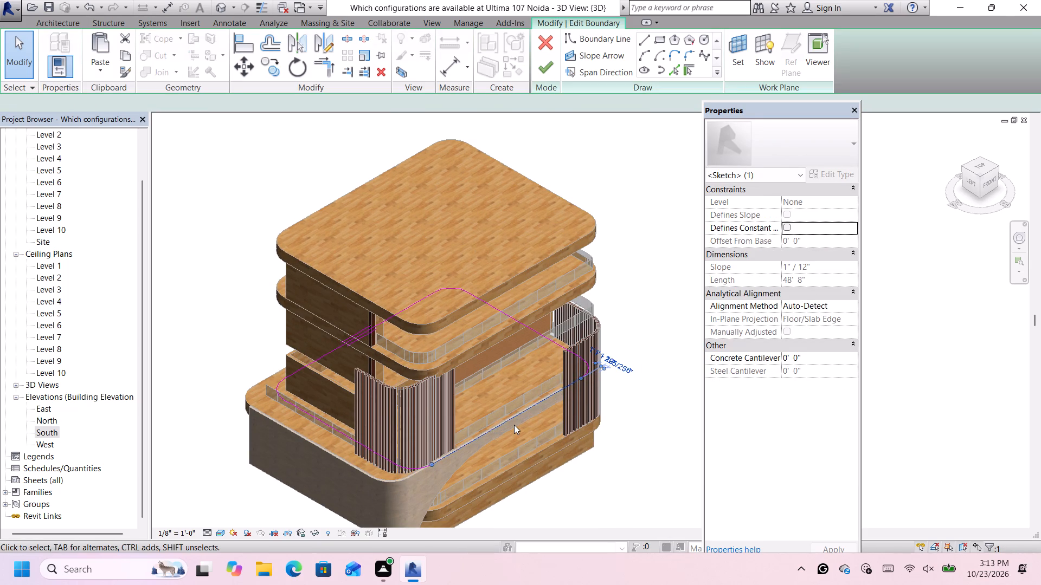
key(Up)
key(Up)
key(Up)
key(Up)
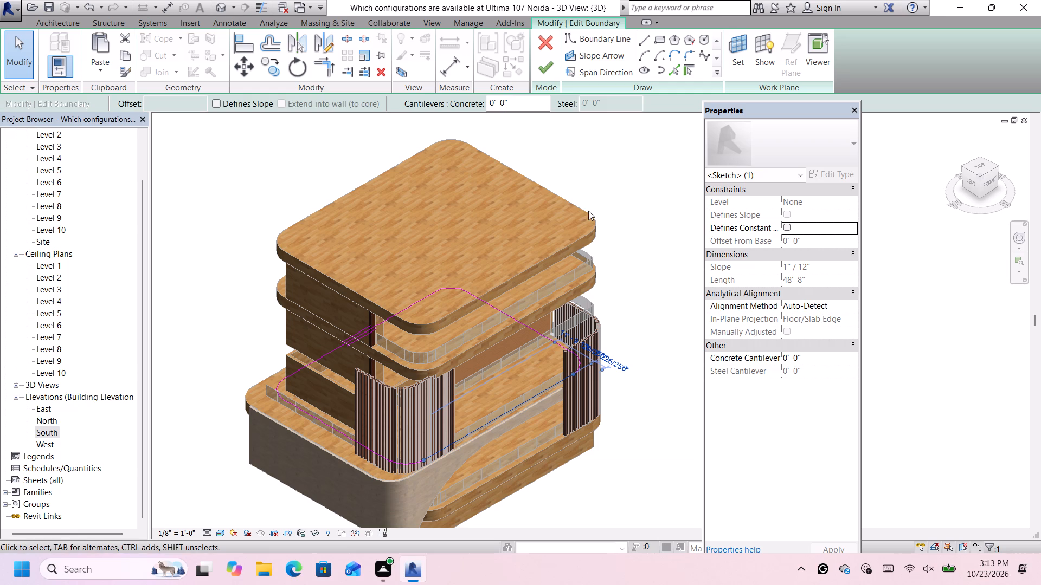
click(548, 66)
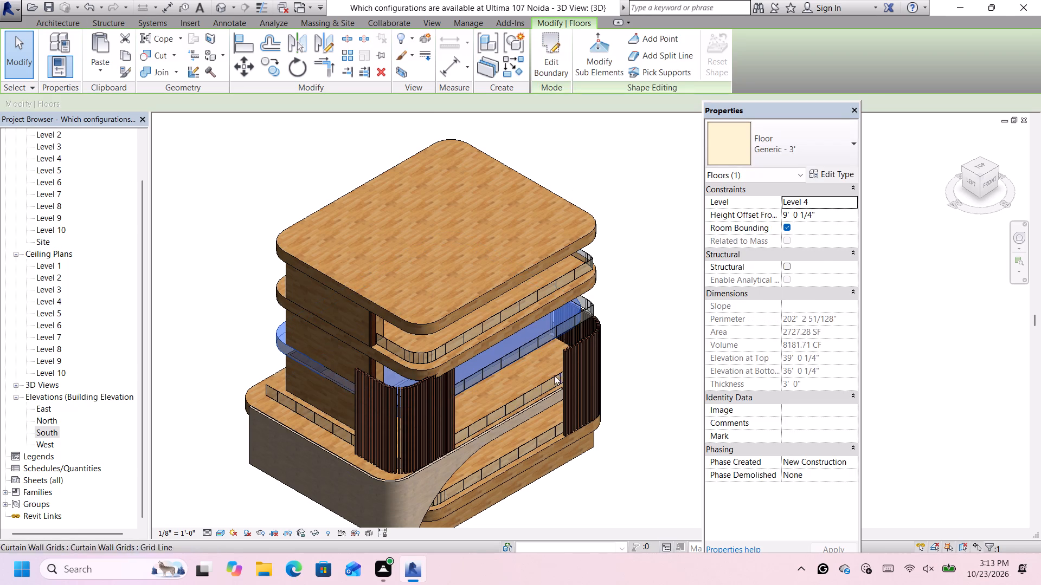
click(631, 316)
Reopen the same floor's boundary, nudge its long front edge back outward near the glazing and slat screen line, and finish the sketch.
scroll(544, 324, up, 1)
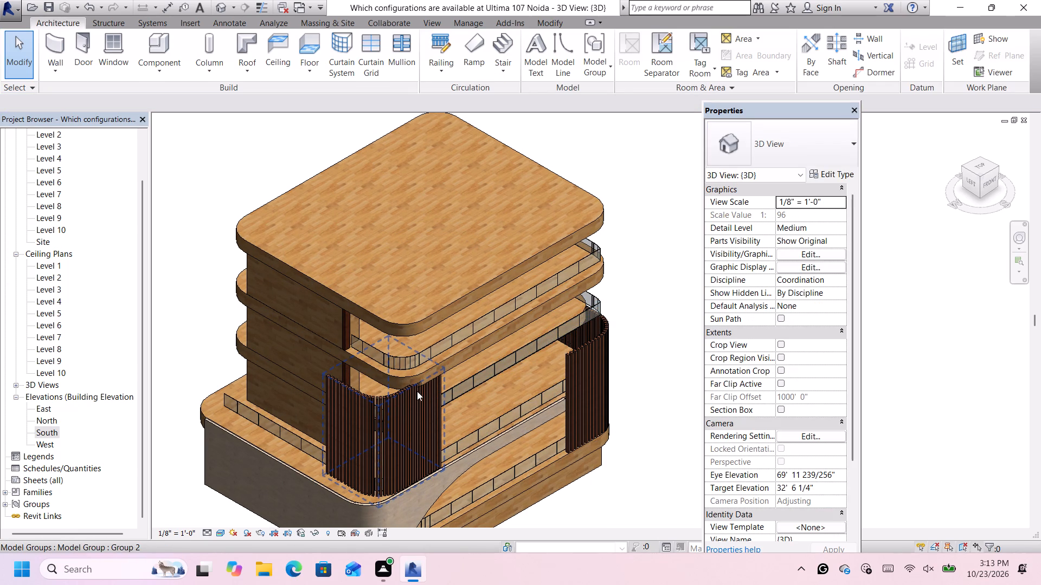
scroll(518, 351, up, 3)
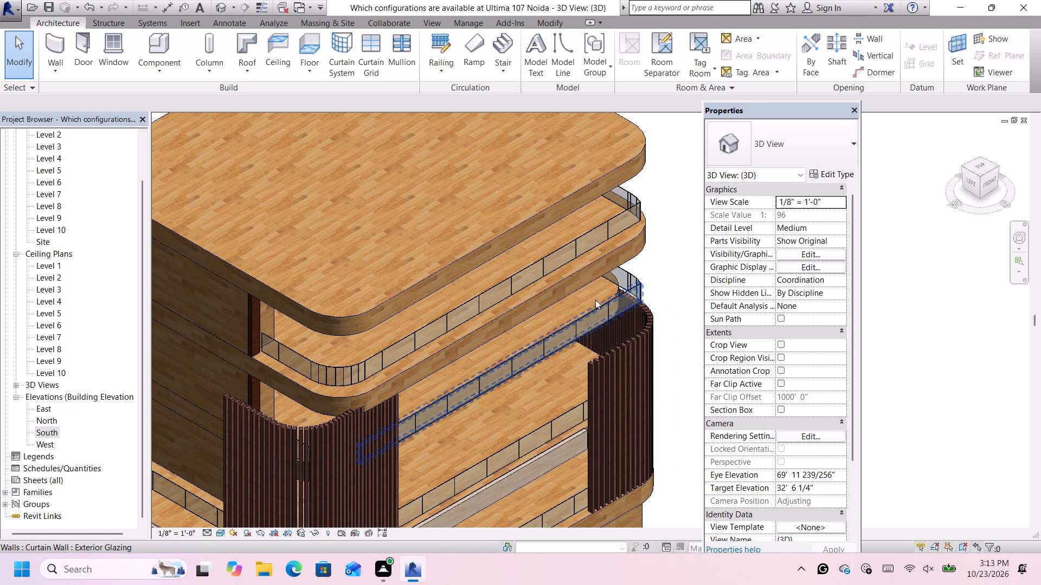
click(613, 288)
double_click(613, 288)
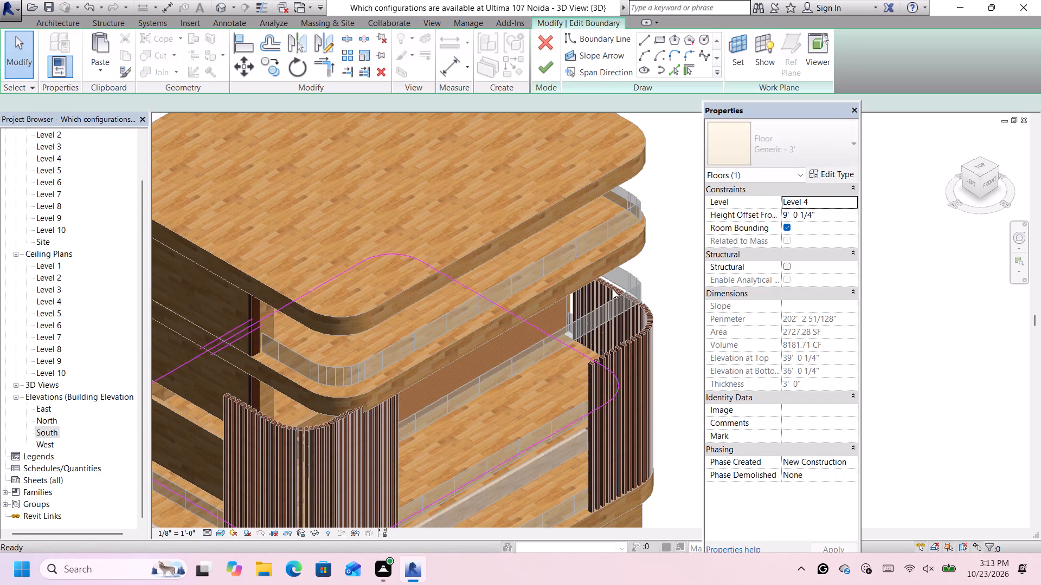
click(528, 451)
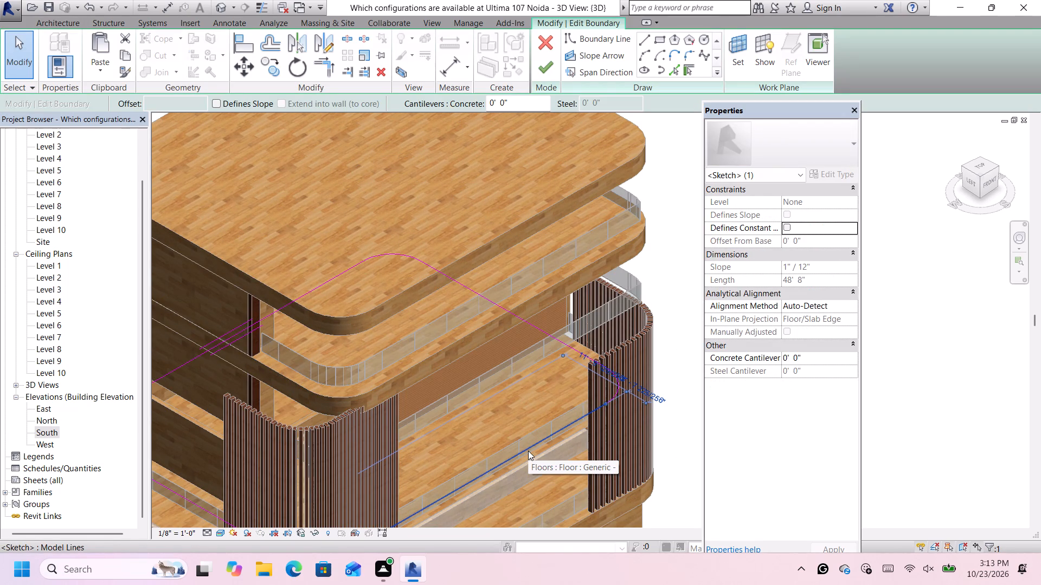
key(Down)
key(Down)
key(Down)
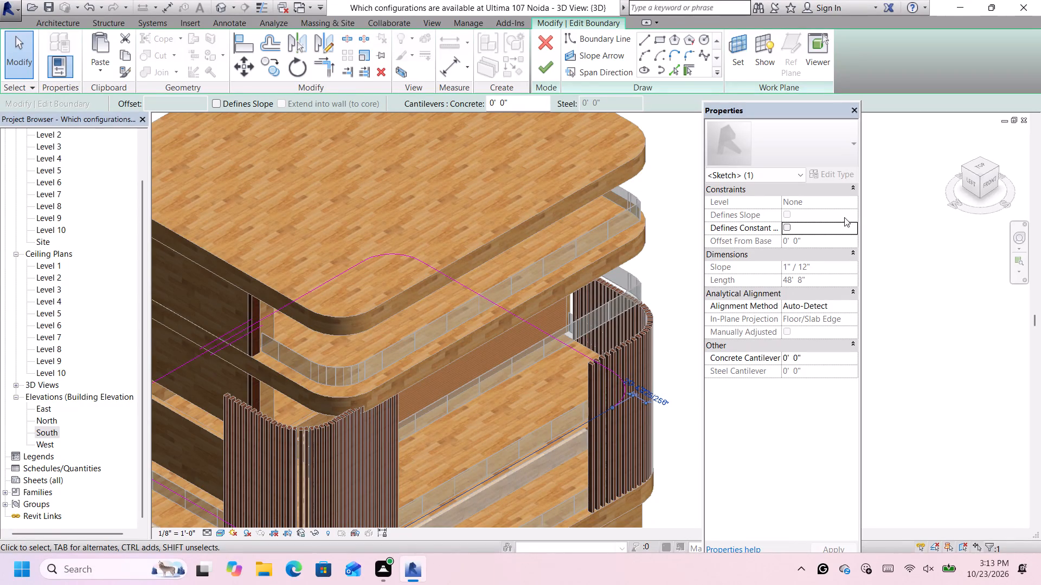
click(975, 166)
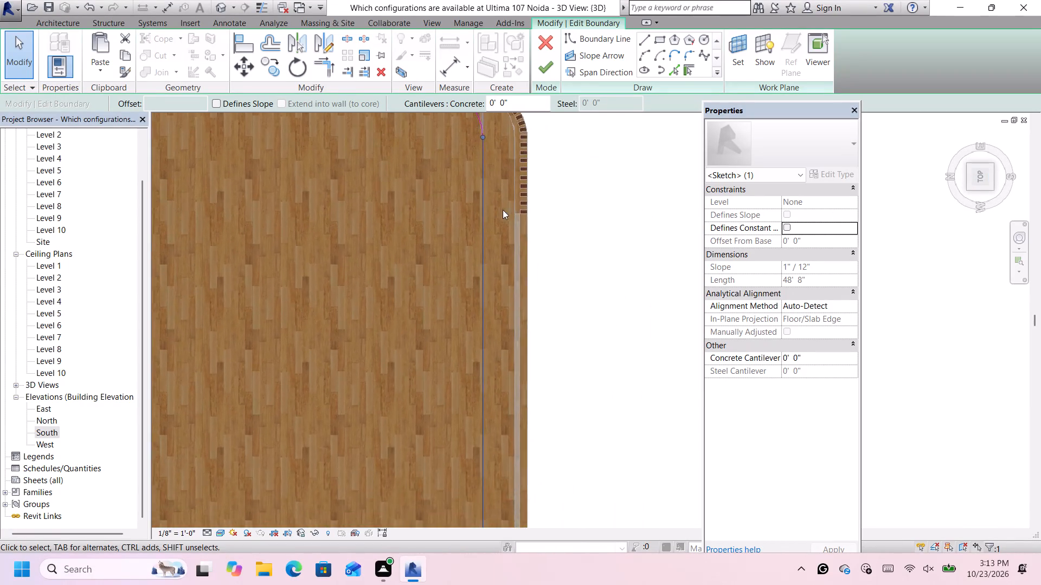
scroll(512, 224, down, 4)
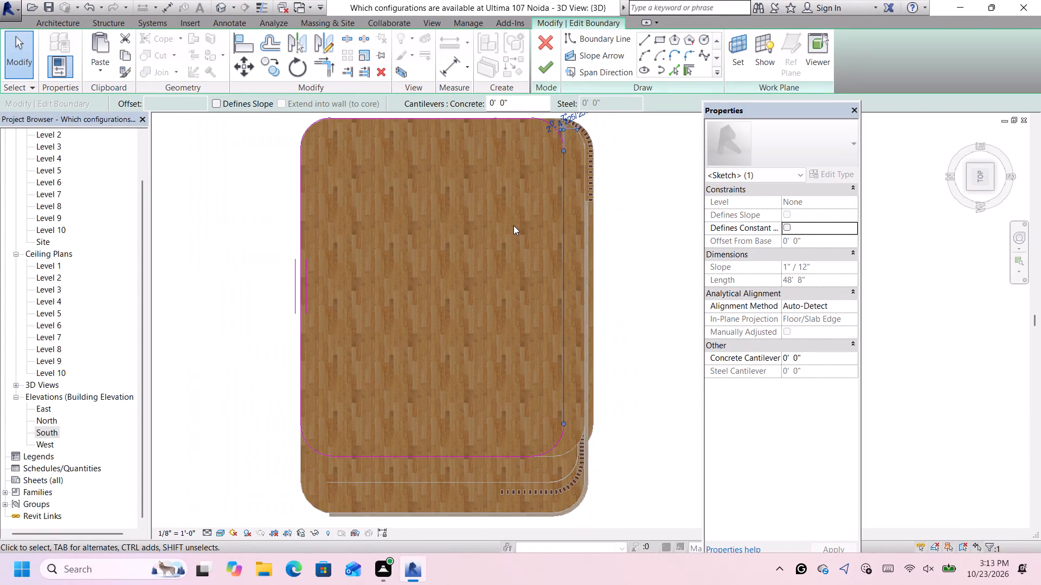
key(Right)
key(Right)
key(Right)
key(Right)
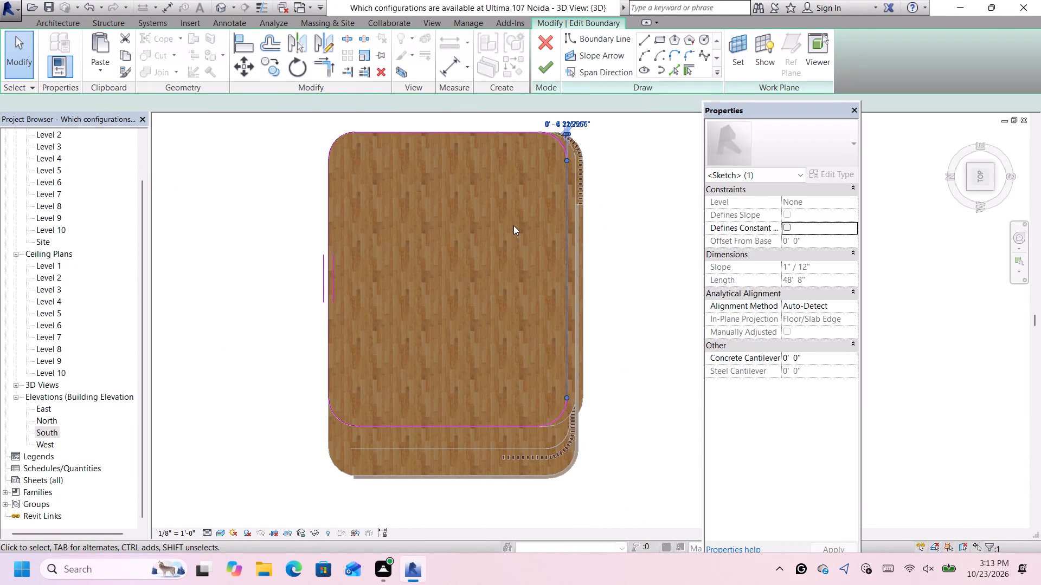
key(Right)
key(Right)
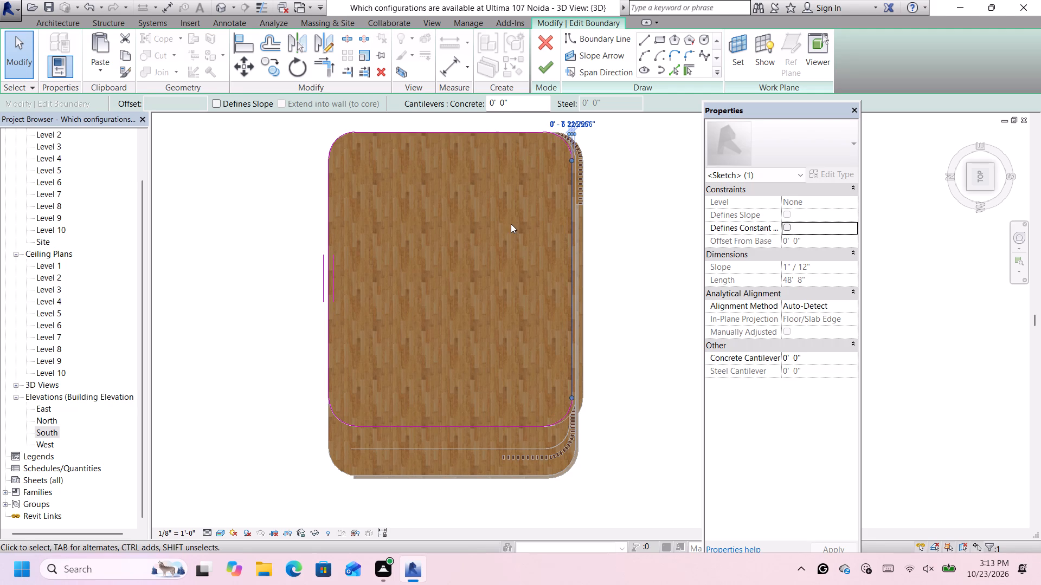
click(540, 67)
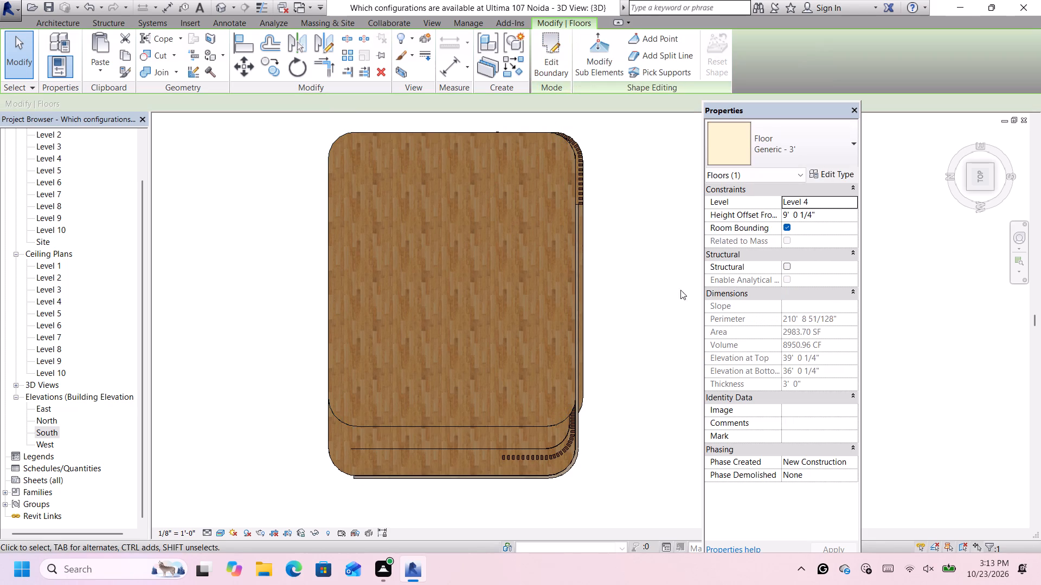
Examine in 3D how the edited floor's front edge and rounded corner sit against the Level 5 glazing and slat screens.
click(988, 185)
click(992, 188)
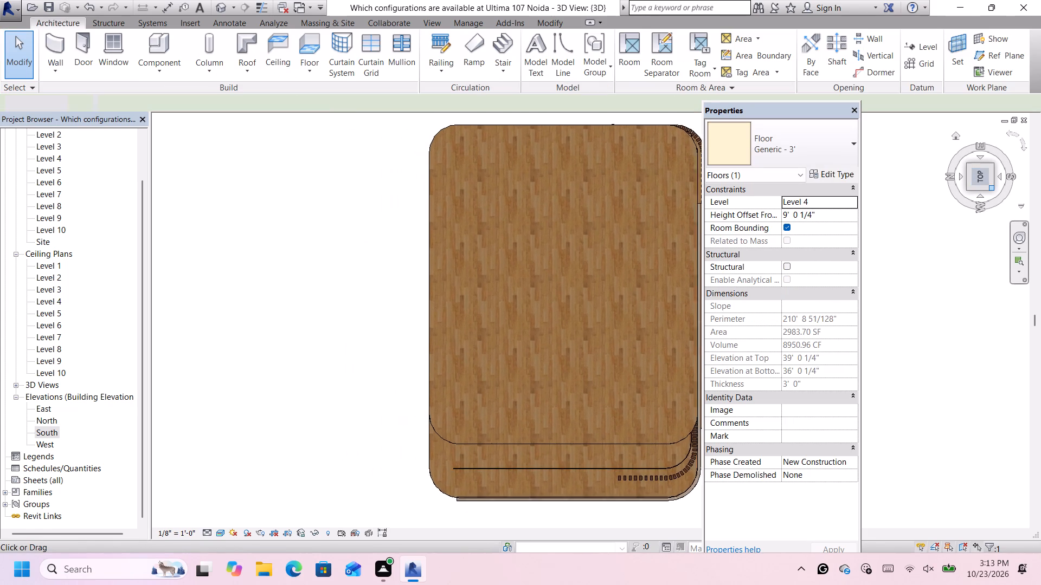
click(992, 186)
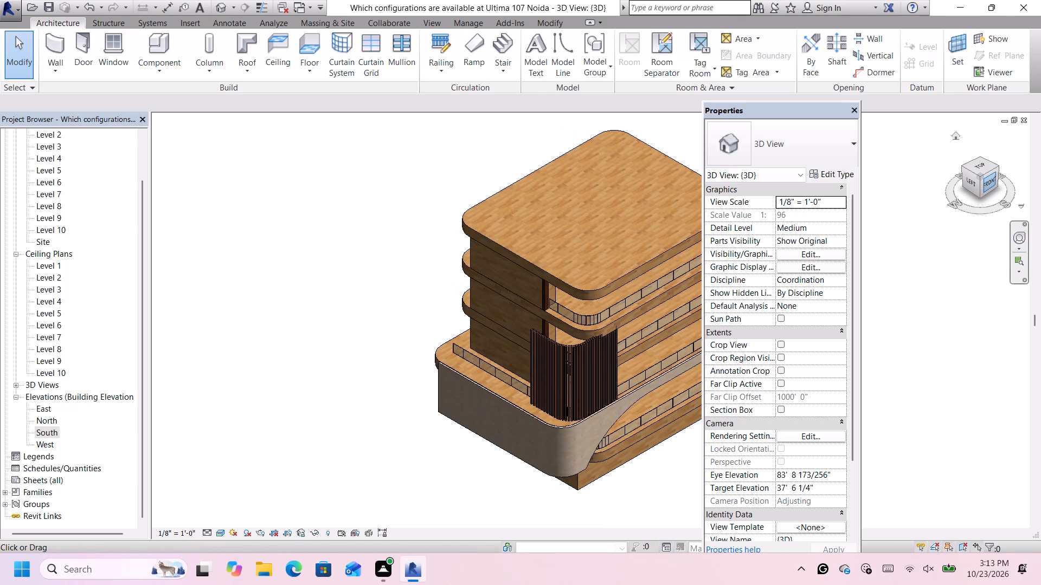
scroll(600, 333, up, 3)
scroll(609, 331, down, 7)
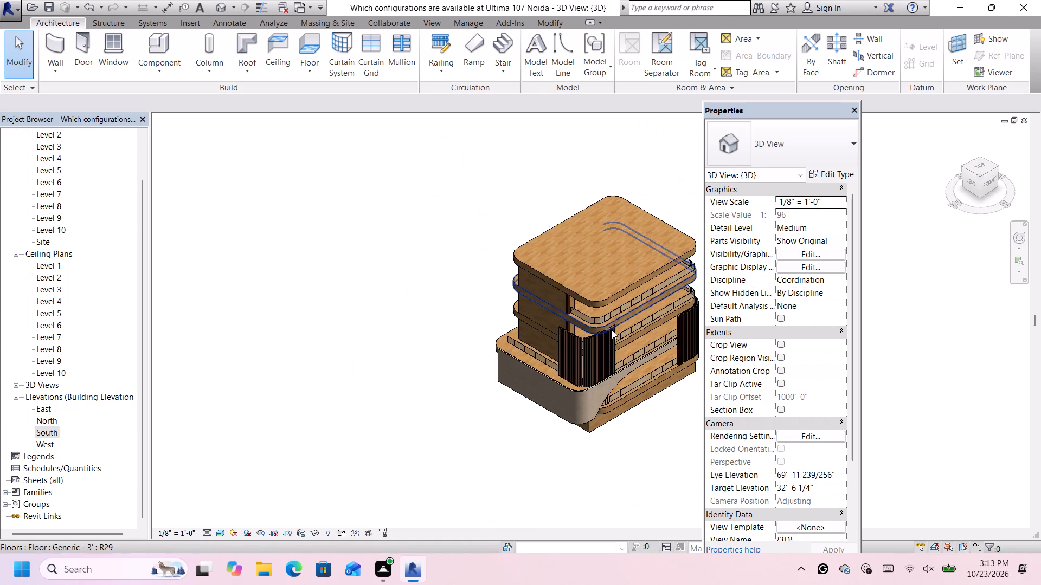
scroll(684, 296, up, 5)
scroll(690, 285, down, 1)
scroll(688, 289, up, 2)
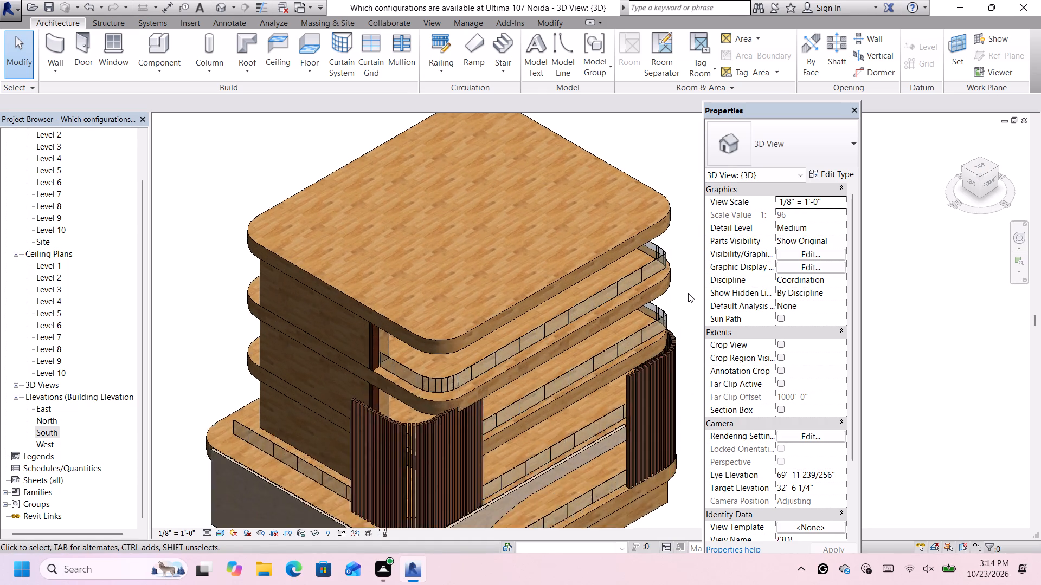
scroll(688, 293, up, 9)
scroll(648, 295, down, 1)
scroll(648, 296, up, 3)
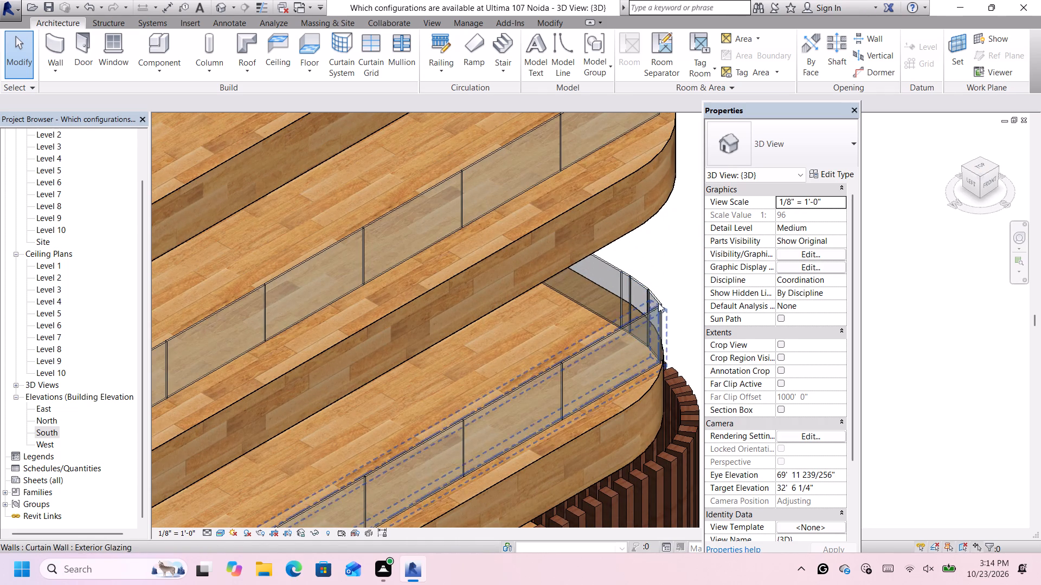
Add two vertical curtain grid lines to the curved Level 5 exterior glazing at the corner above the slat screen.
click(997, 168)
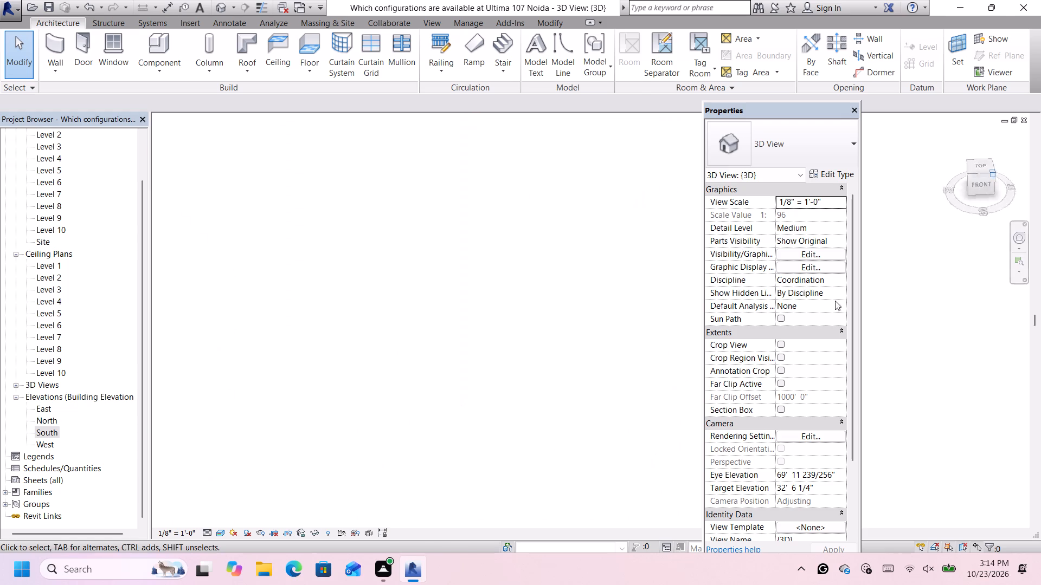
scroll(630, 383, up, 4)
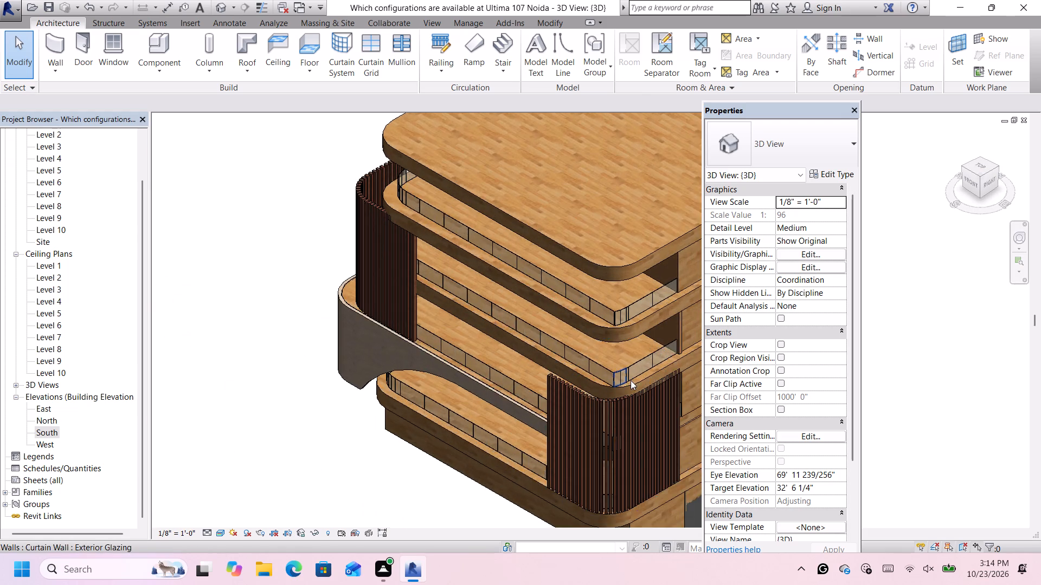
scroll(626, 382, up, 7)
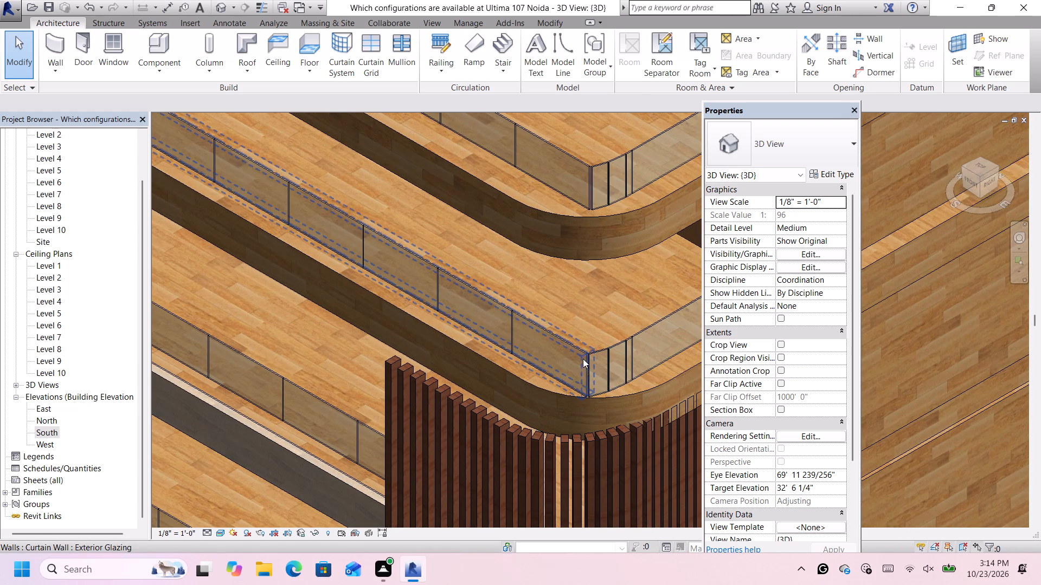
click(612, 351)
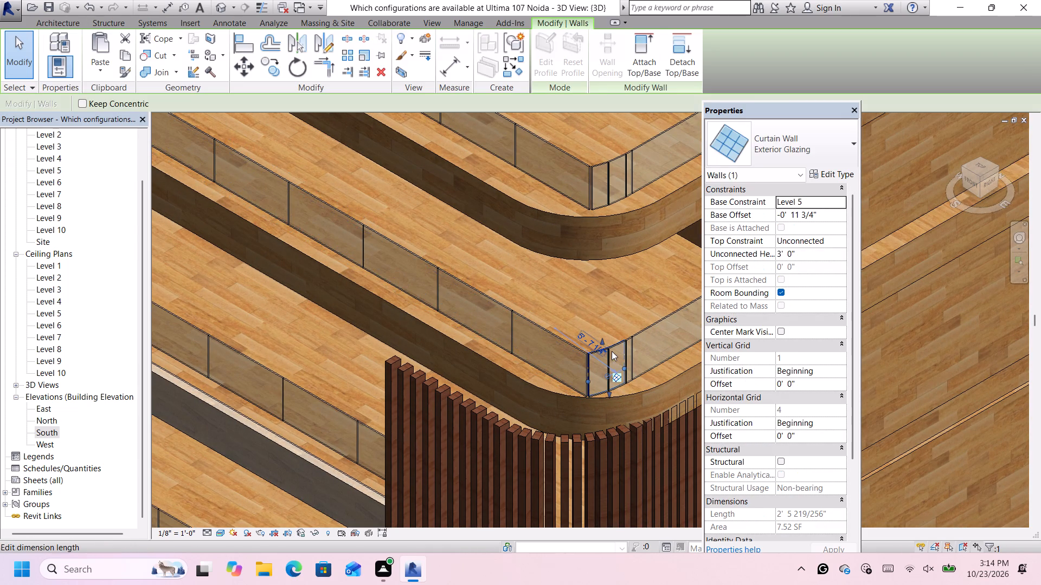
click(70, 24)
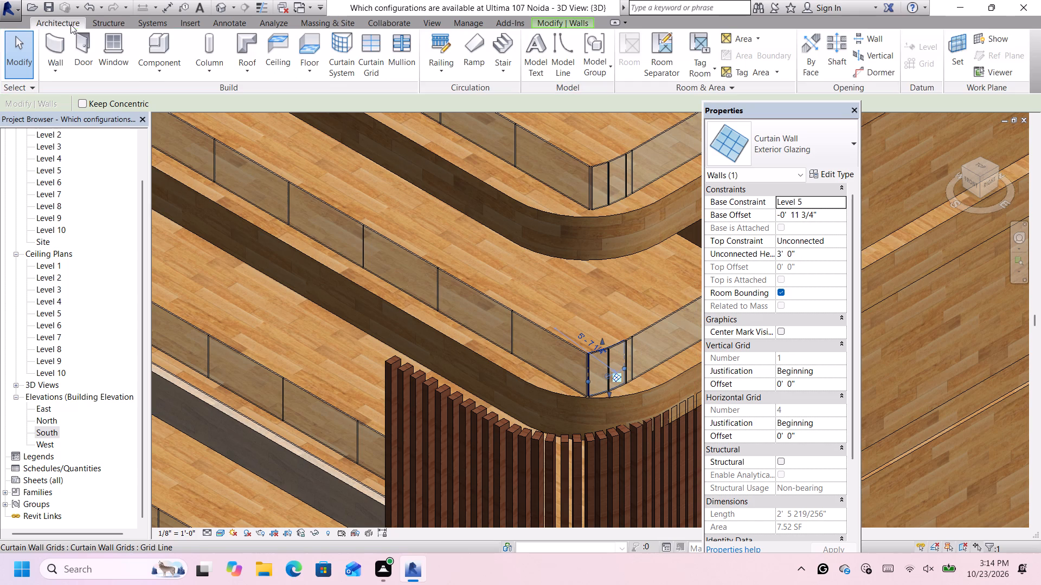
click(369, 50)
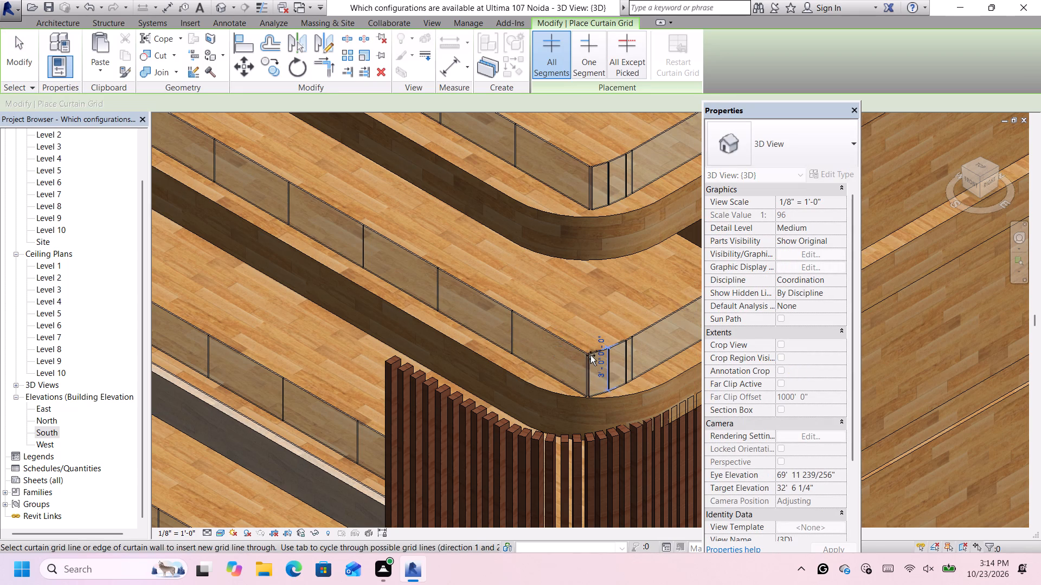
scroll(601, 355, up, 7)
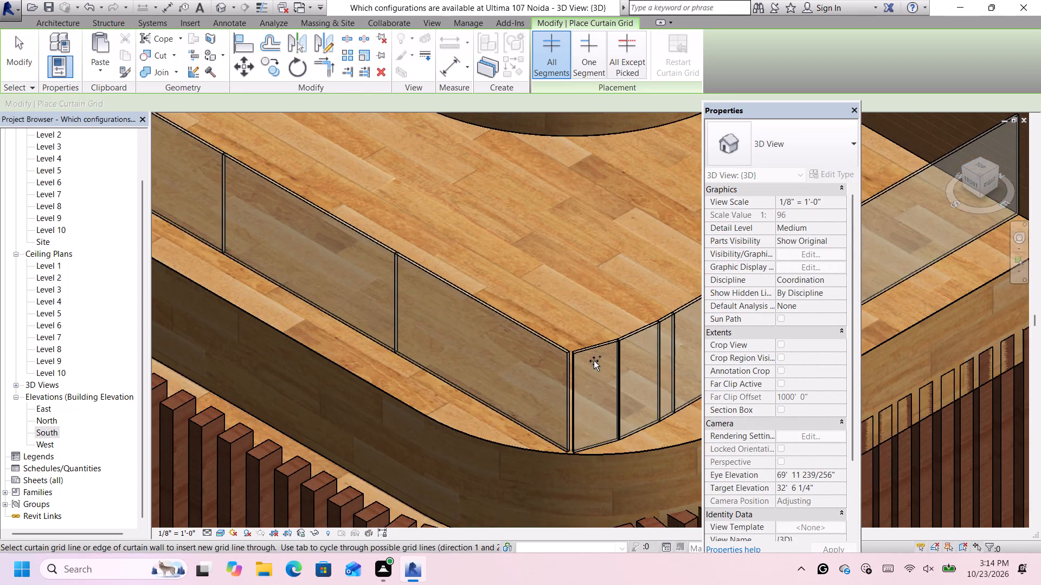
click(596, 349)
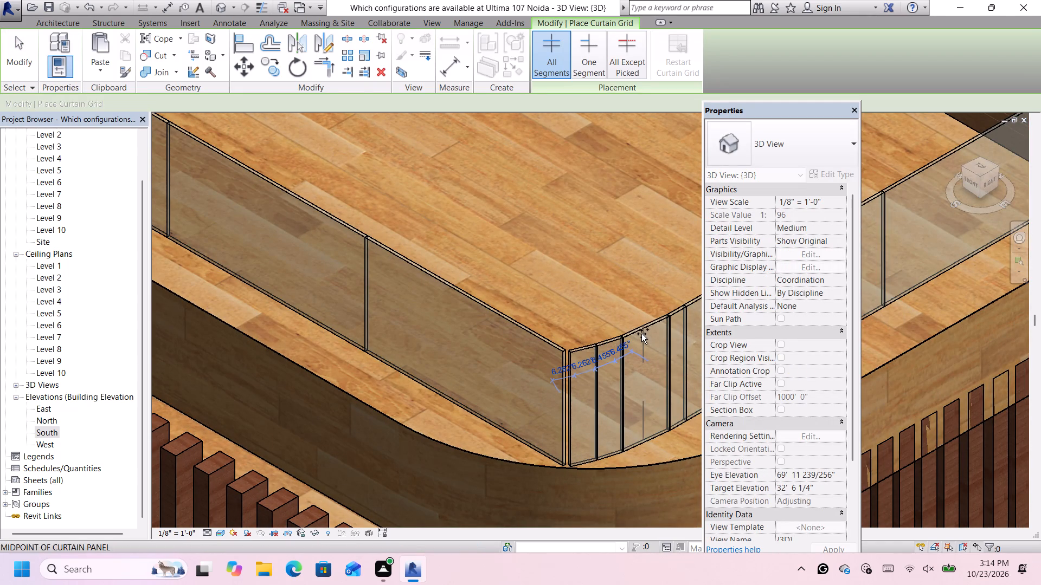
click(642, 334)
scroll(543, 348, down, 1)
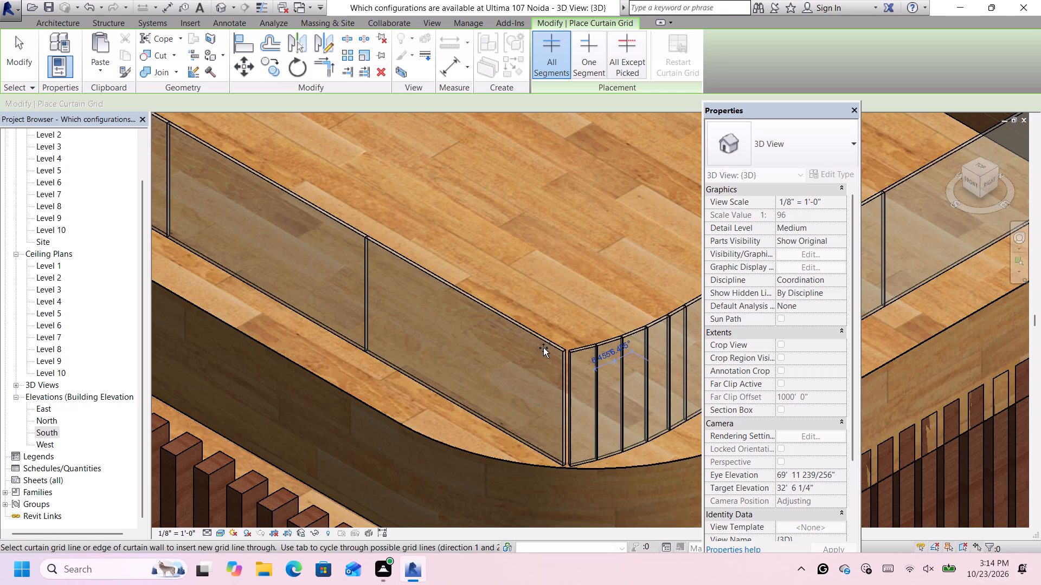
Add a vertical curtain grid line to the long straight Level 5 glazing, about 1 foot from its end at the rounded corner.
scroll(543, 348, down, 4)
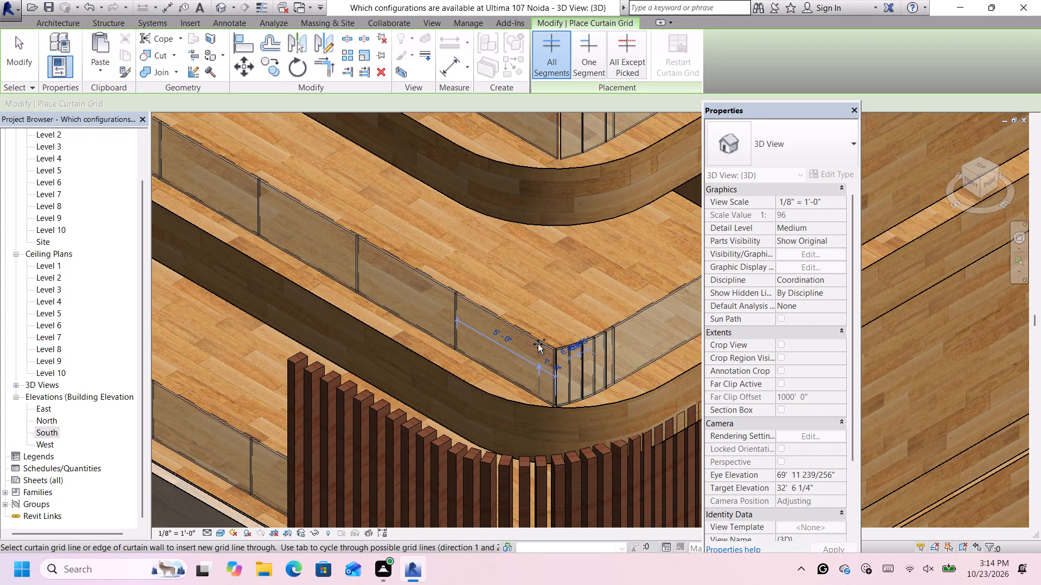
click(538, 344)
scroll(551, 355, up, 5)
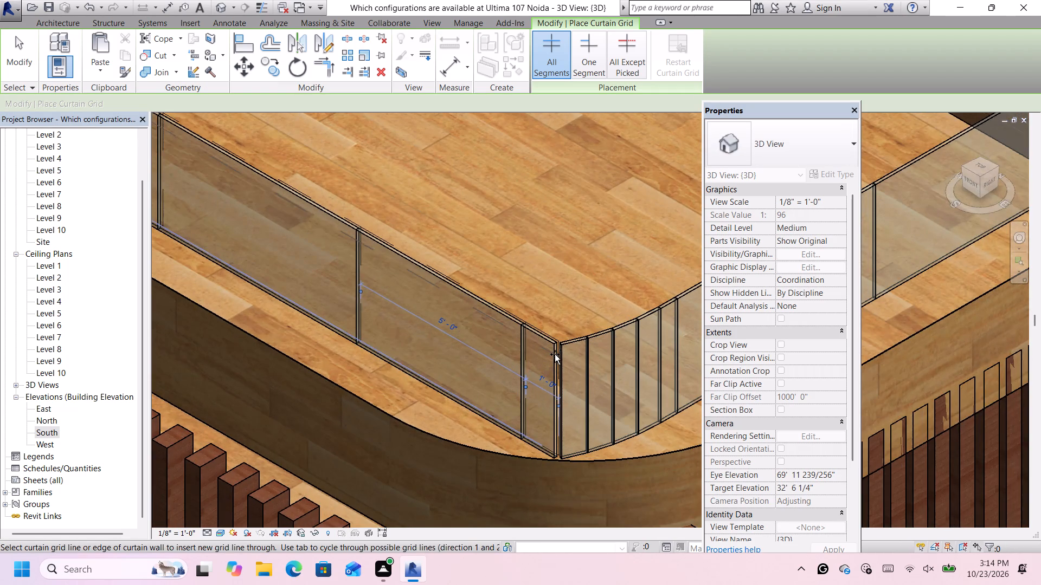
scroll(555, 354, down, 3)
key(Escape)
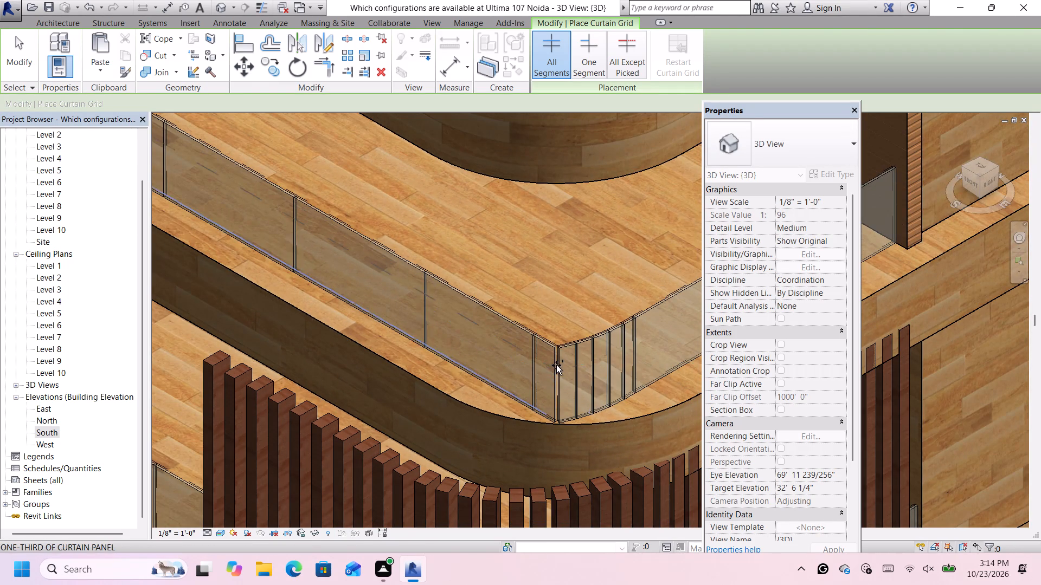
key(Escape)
Delete the curved Level 5 exterior glazing at the corner above the slat screen.
click(568, 361)
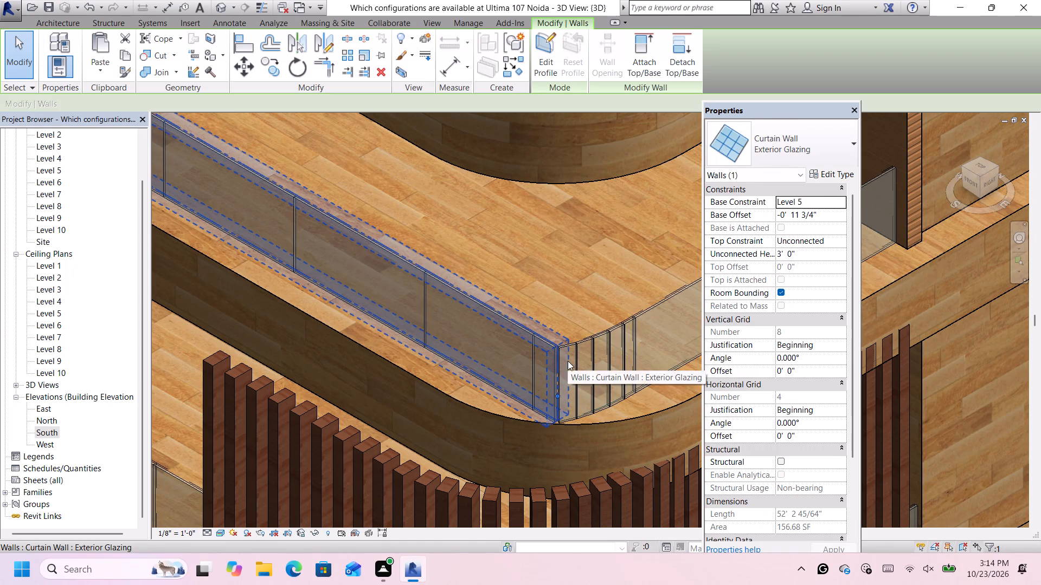
scroll(549, 396, up, 5)
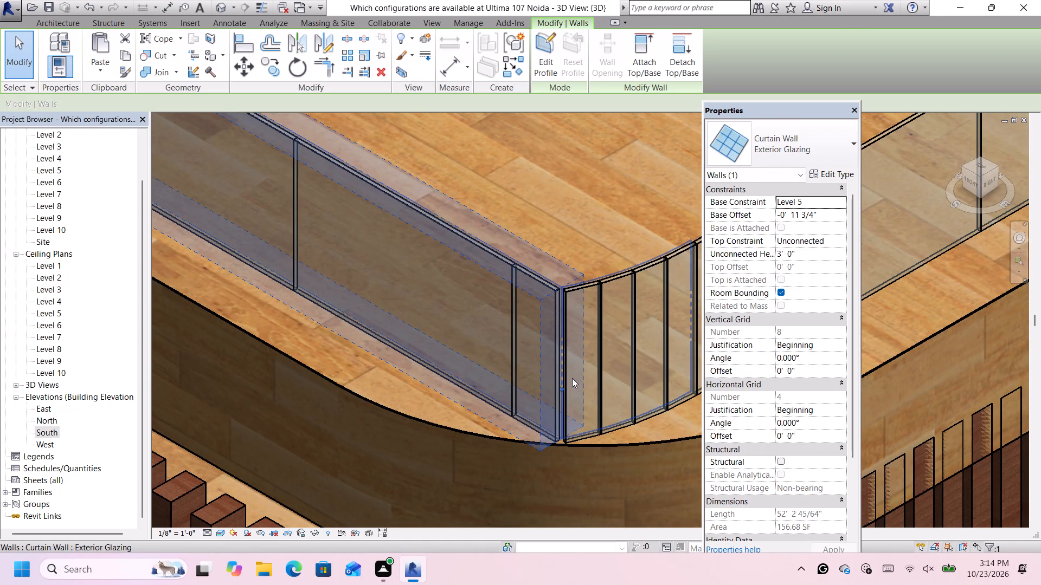
click(603, 302)
click(583, 285)
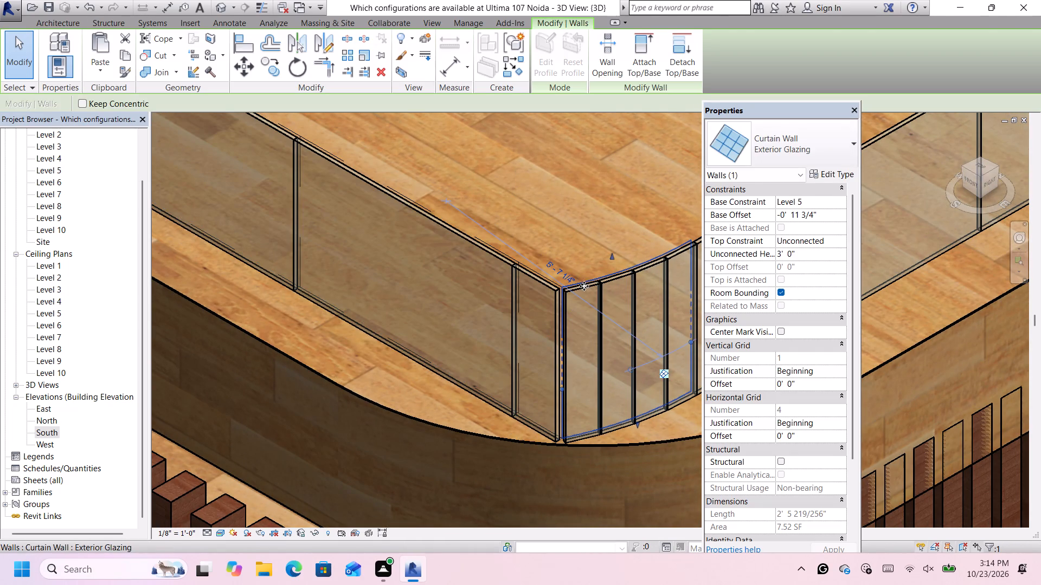
key(Delete)
Shorten the long Level 5 glazing to about 51' 2" by pulling back its corner end, deleting the conflicting grid line.
click(556, 315)
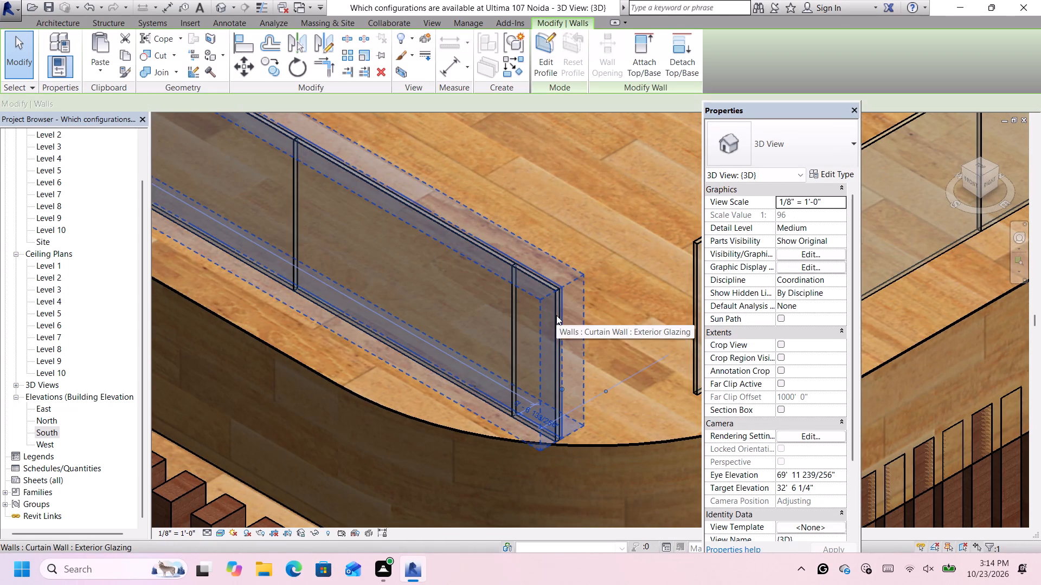
scroll(581, 400, down, 11)
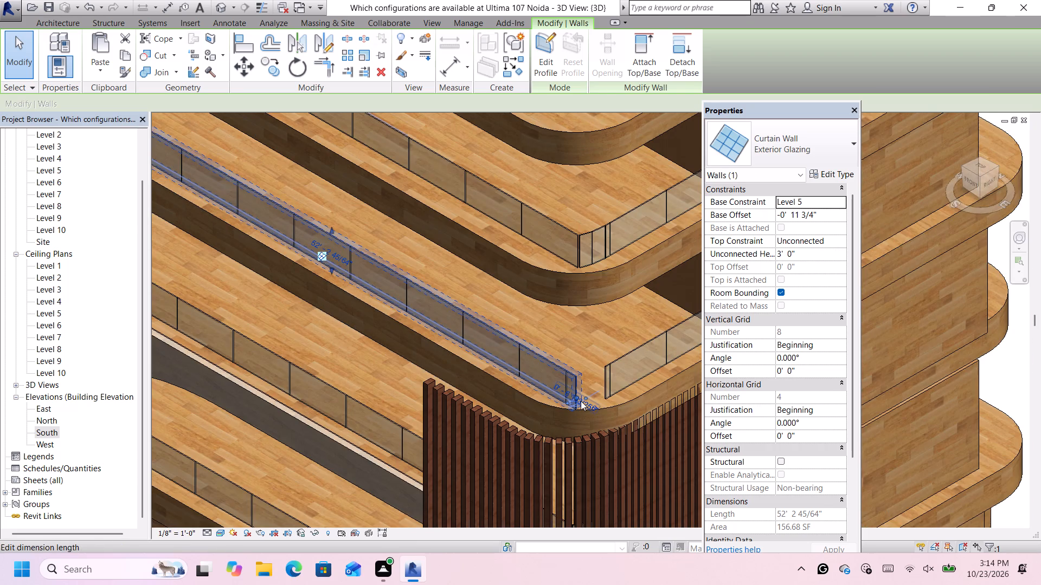
scroll(581, 401, down, 1)
scroll(581, 401, up, 9)
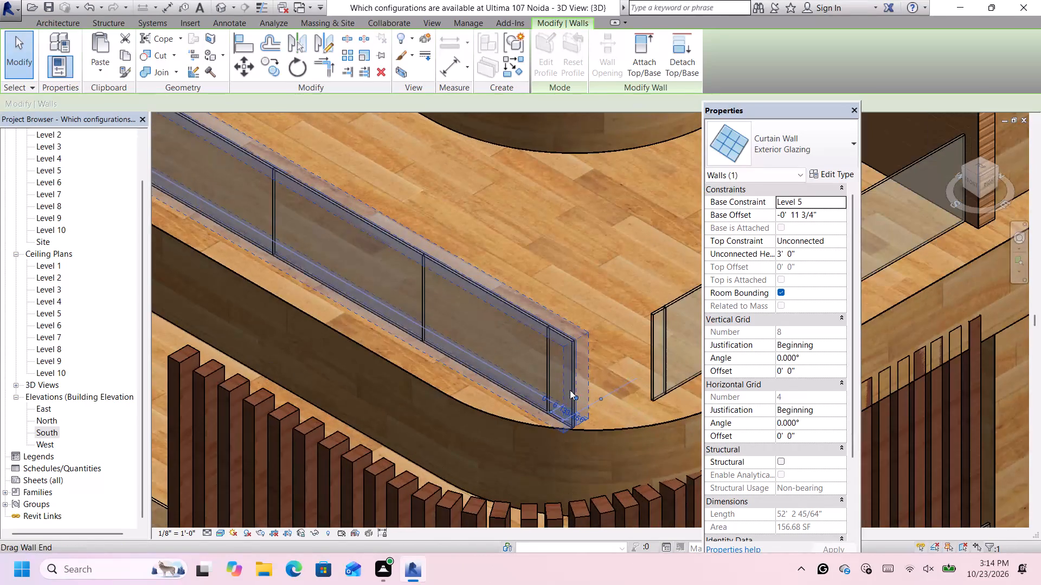
scroll(570, 390, up, 6)
scroll(570, 391, down, 17)
scroll(538, 368, up, 2)
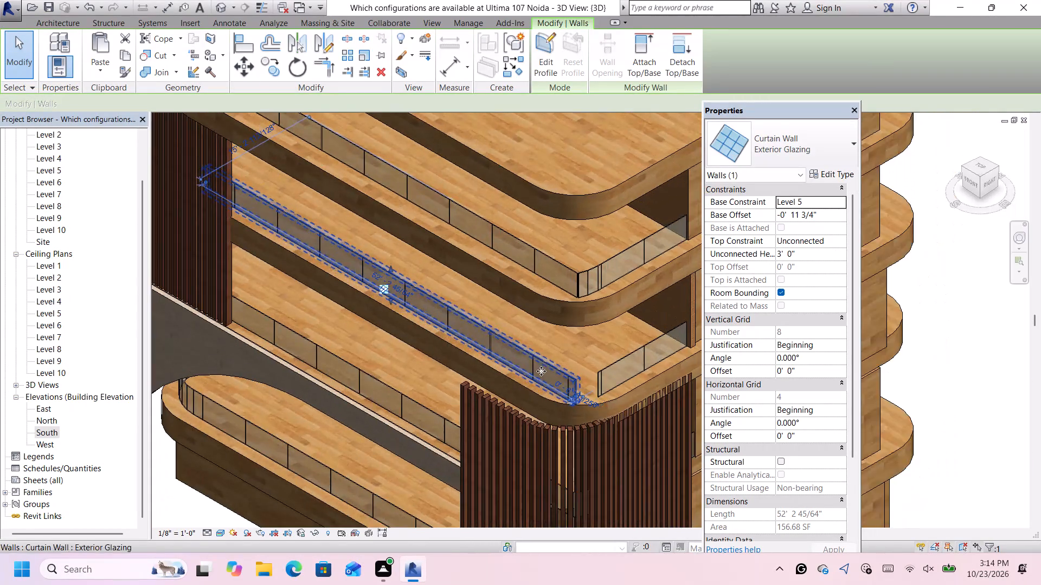
scroll(541, 371, up, 7)
scroll(599, 410, up, 3)
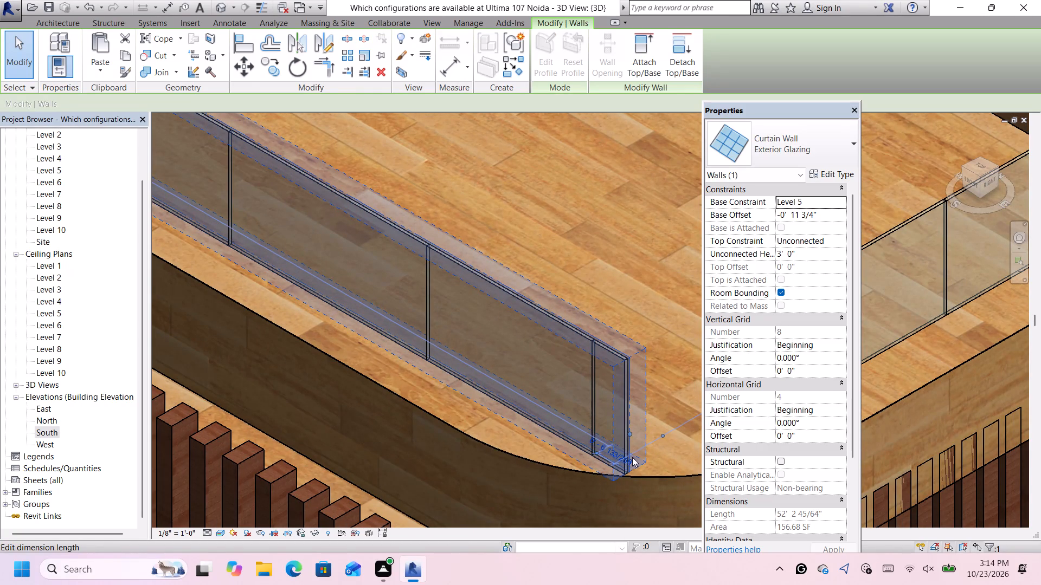
drag(631, 457, 615, 444)
click(632, 431)
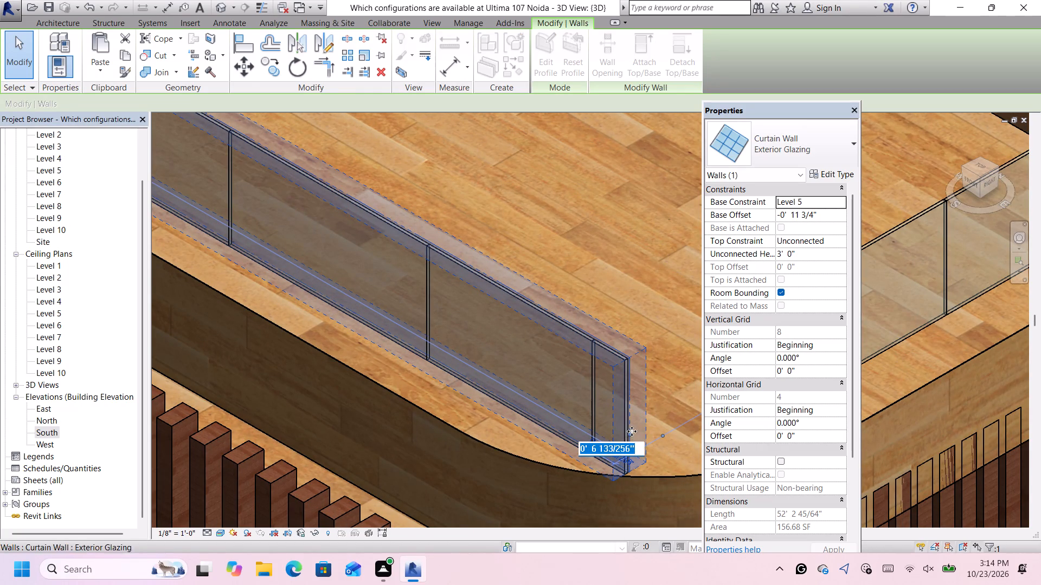
drag(627, 435, 593, 418)
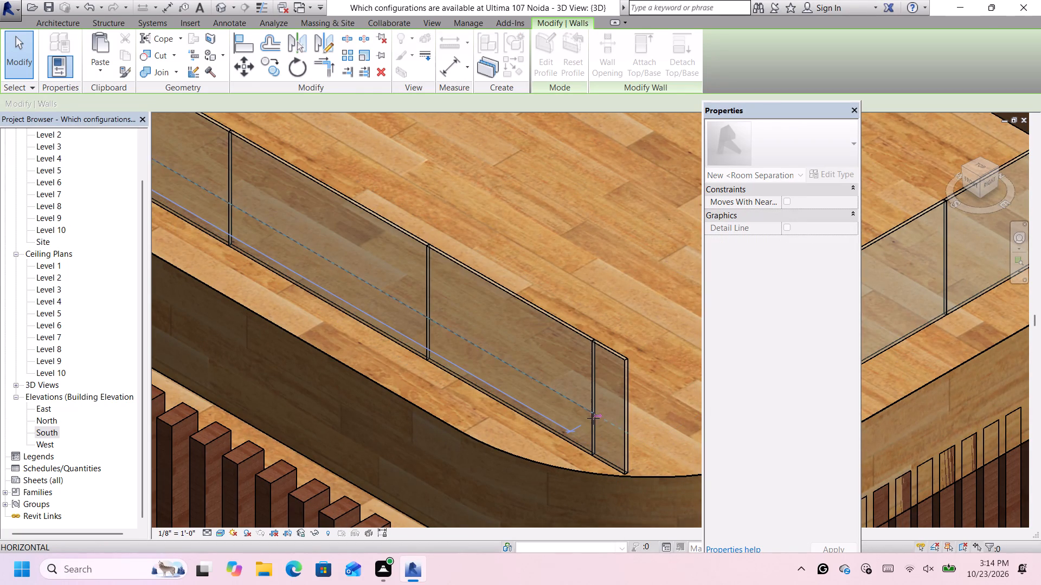
drag(593, 418, 590, 416)
scroll(587, 438, up, 3)
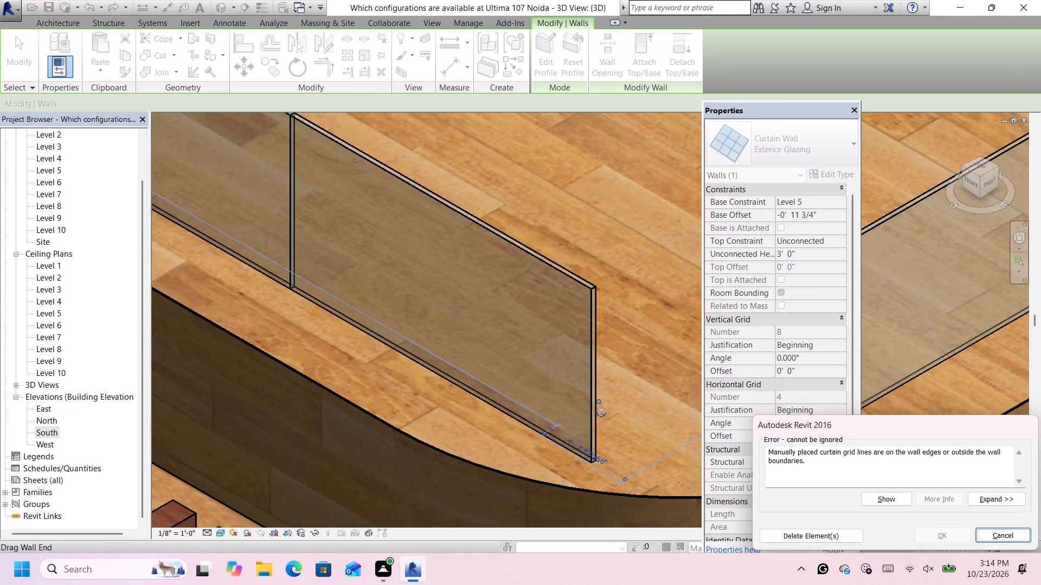
click(818, 529)
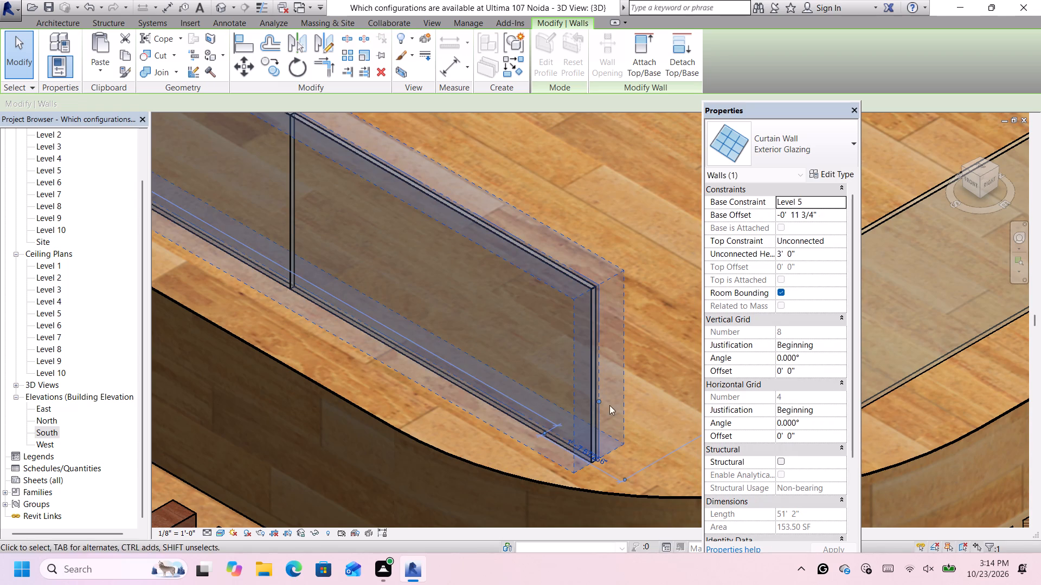
Pull the same corner end of the Level 5 glazing back further, to a wall length of about 50' 6".
drag(597, 399, 568, 381)
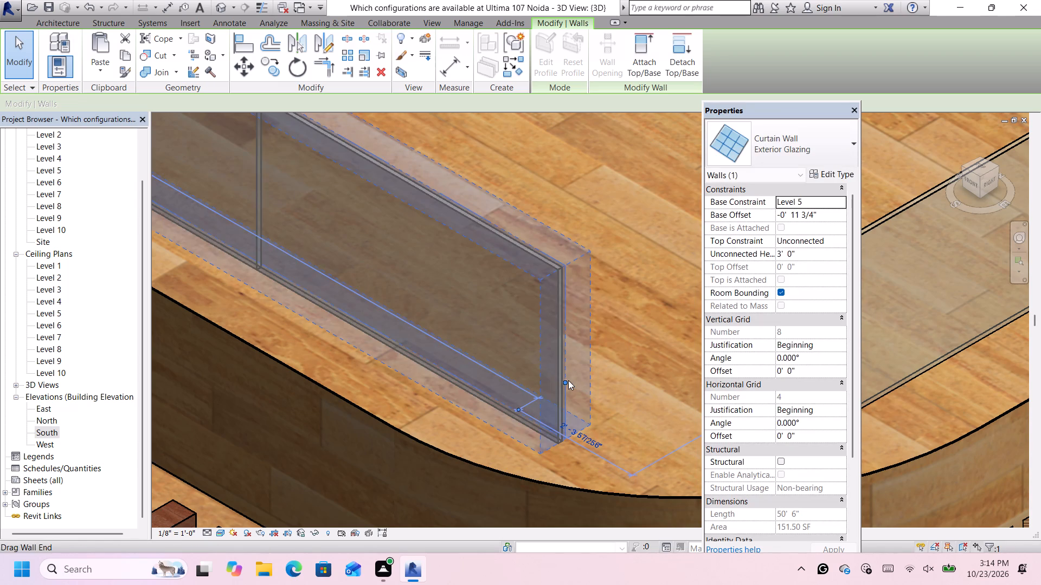
scroll(593, 434, down, 9)
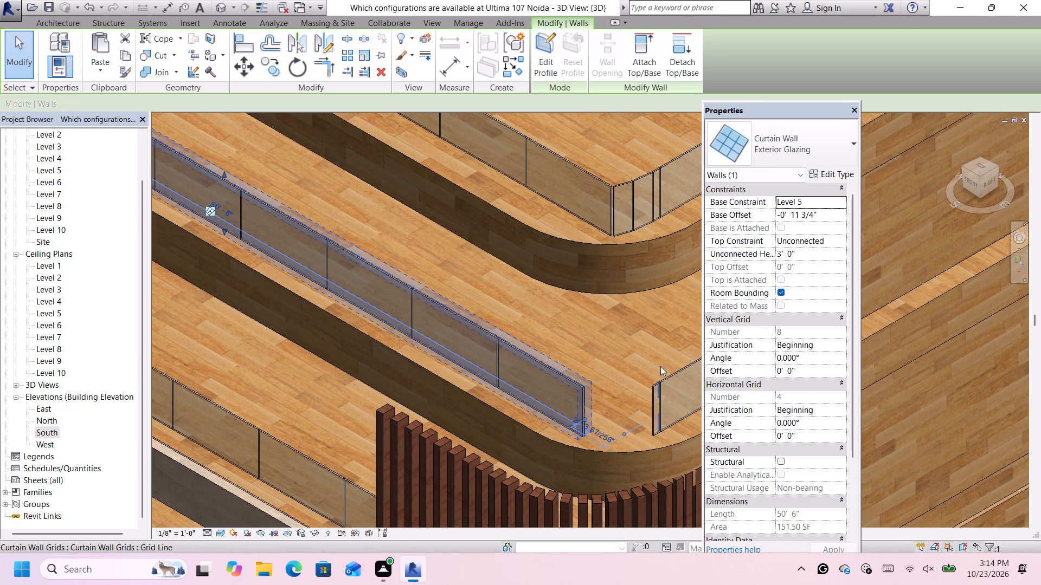
scroll(596, 432, down, 6)
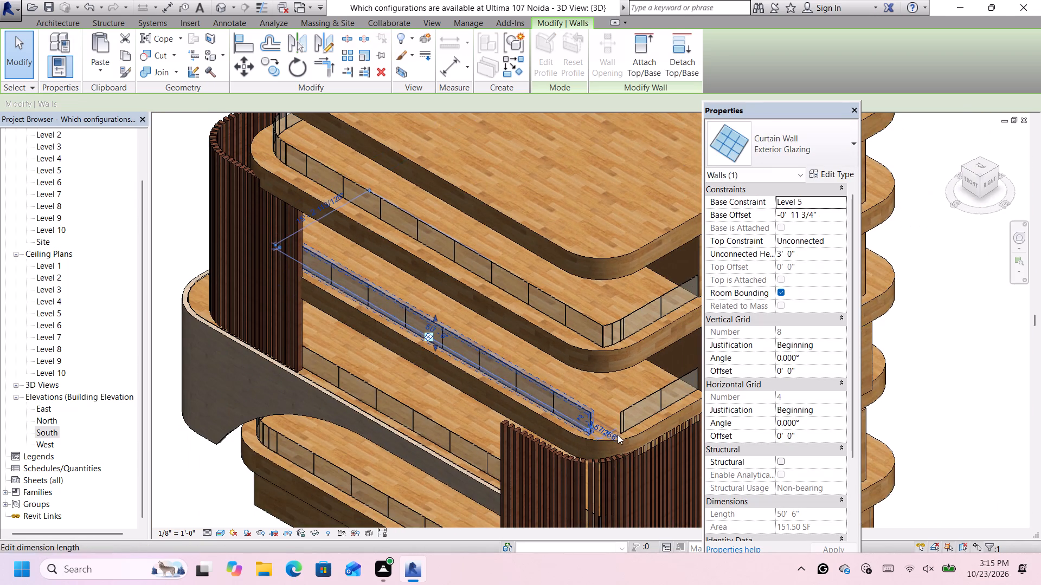
scroll(614, 429, down, 5)
click(629, 141)
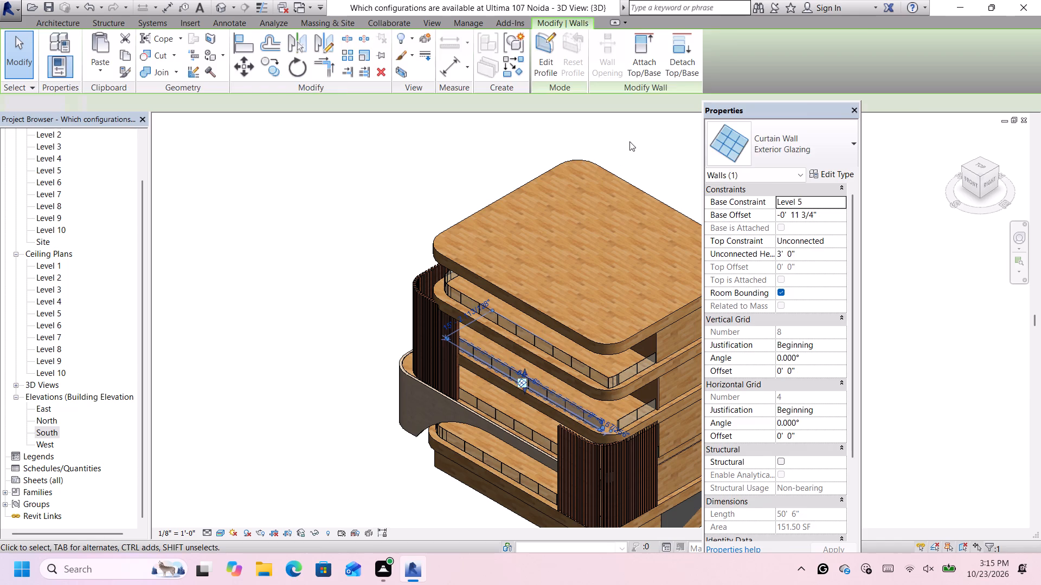
Open the South elevation and examine the Level 5 glazing's corner end against the slat screen and level lines.
scroll(616, 395, up, 3)
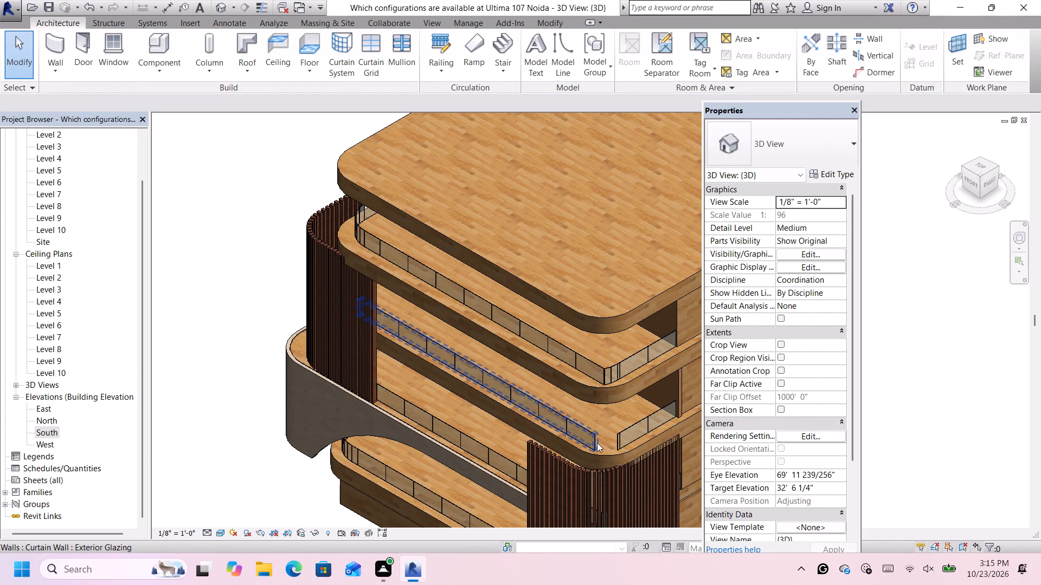
scroll(597, 443, up, 3)
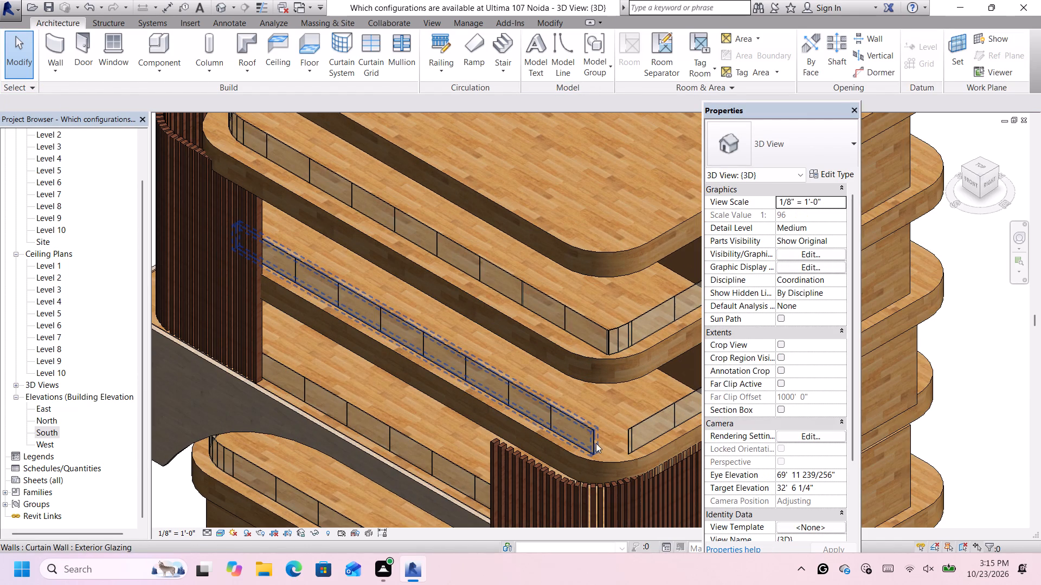
double_click(37, 431)
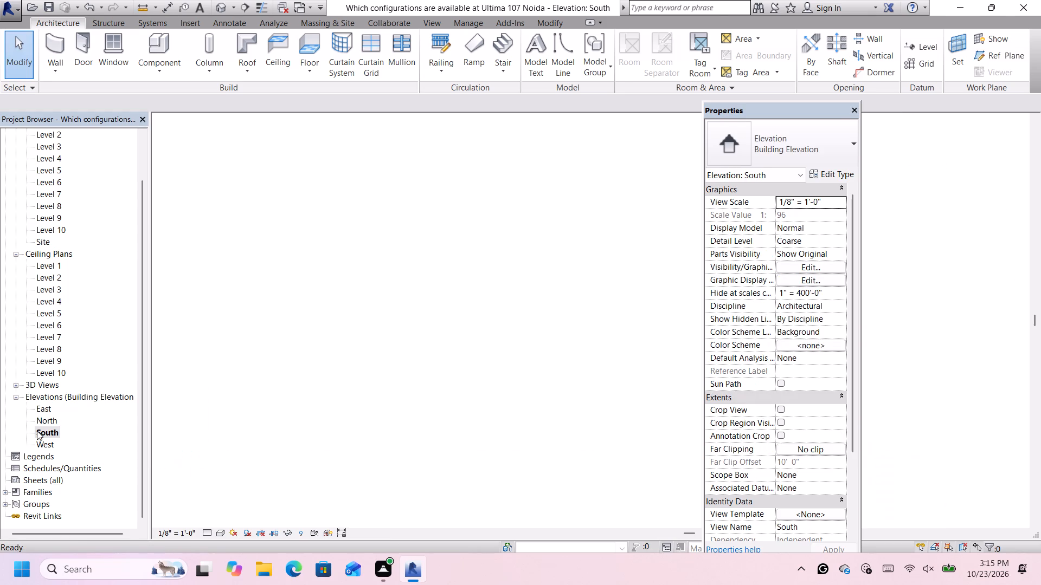
scroll(252, 381, down, 2)
scroll(542, 256, up, 1)
scroll(558, 262, down, 3)
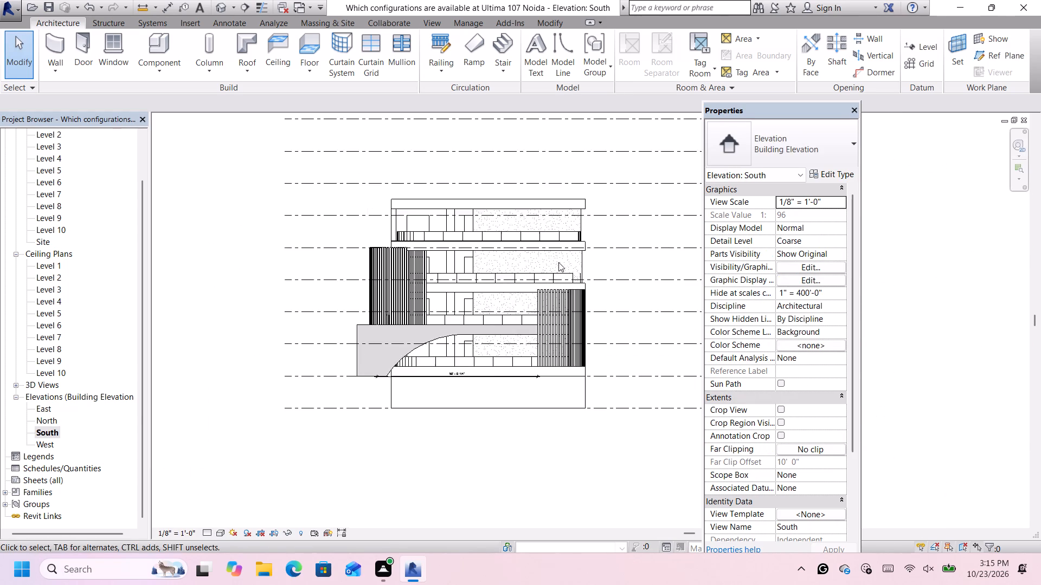
scroll(558, 262, down, 4)
scroll(622, 271, up, 10)
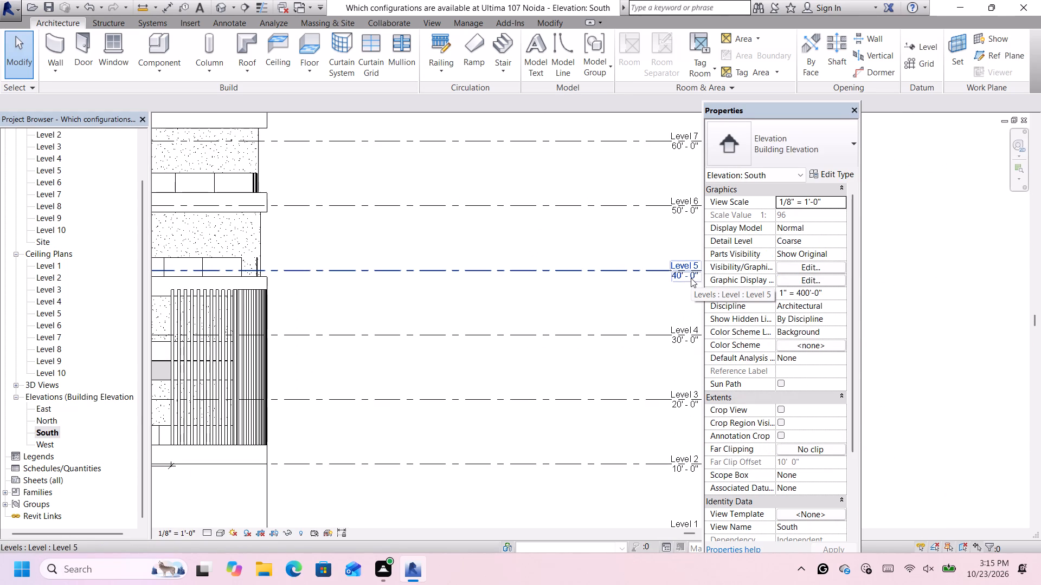
scroll(691, 278, down, 2)
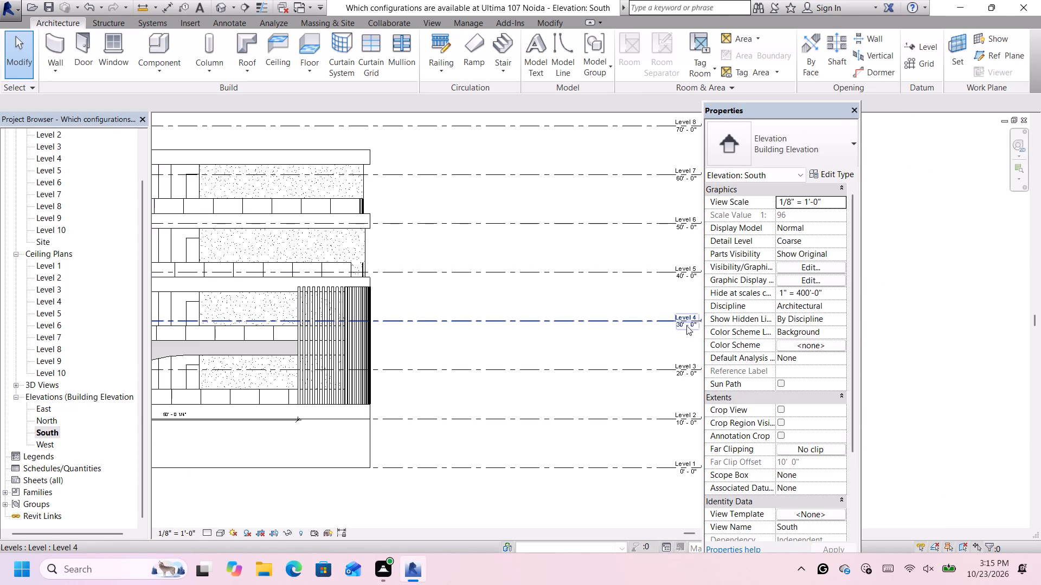
scroll(211, 391, down, 2)
scroll(309, 309, up, 3)
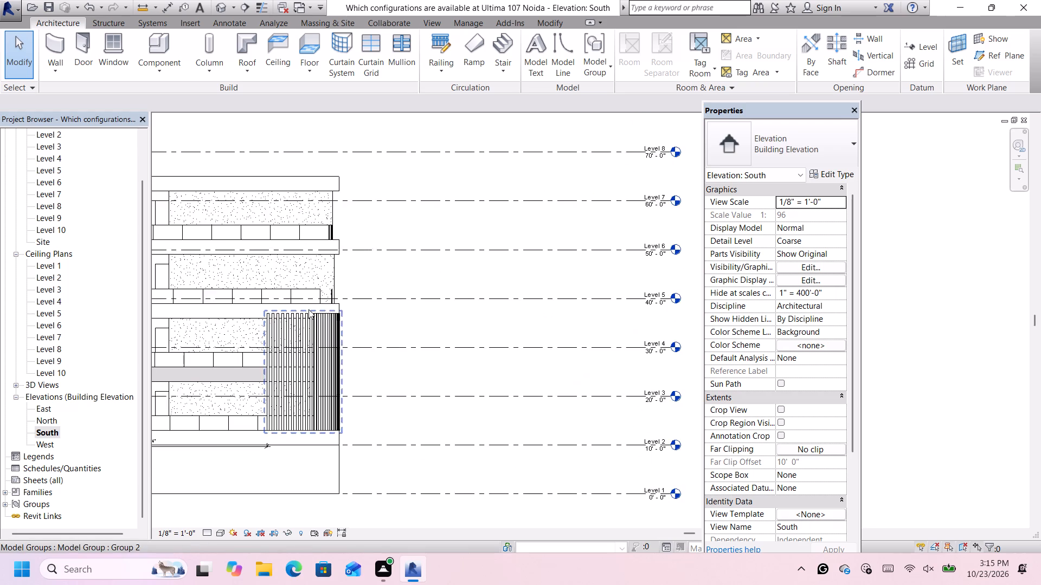
On Level 5, draw an arc Exterior Glazing curtain wall of about 2' 5" radius joining the two straight glazing ends at the corner.
scroll(333, 279, up, 5)
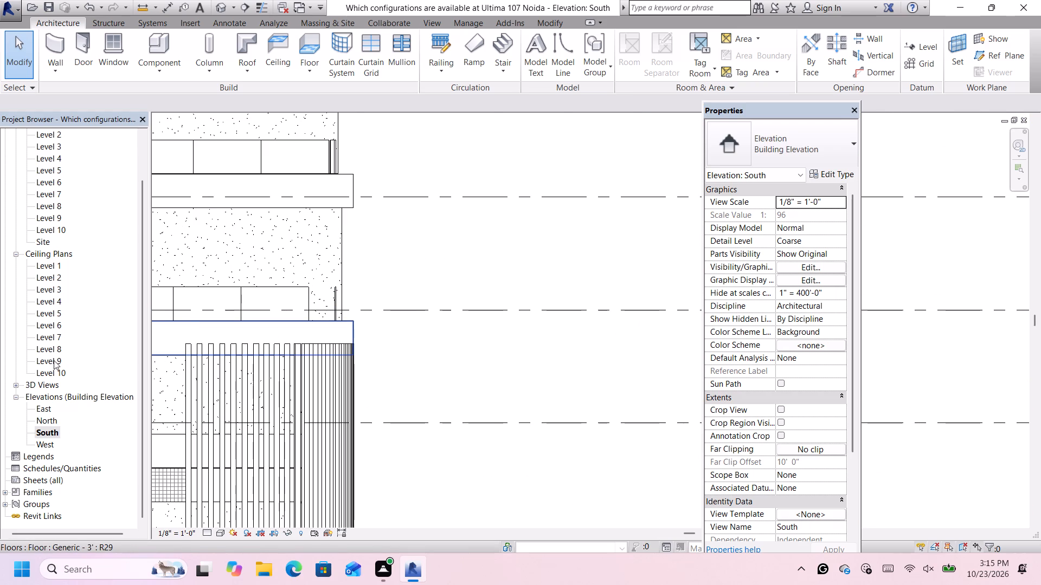
double_click(57, 170)
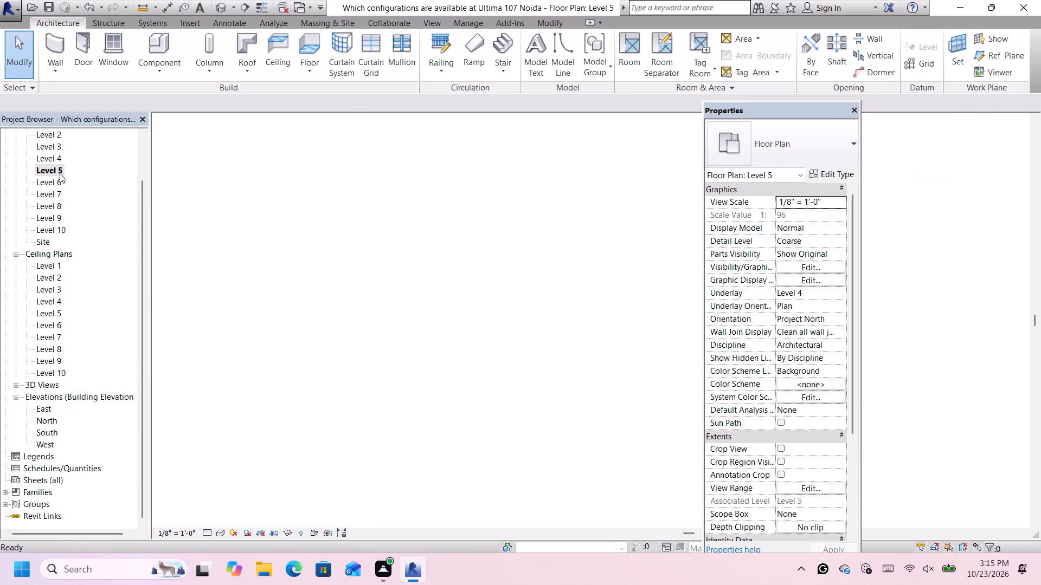
scroll(455, 329, up, 5)
scroll(556, 276, up, 4)
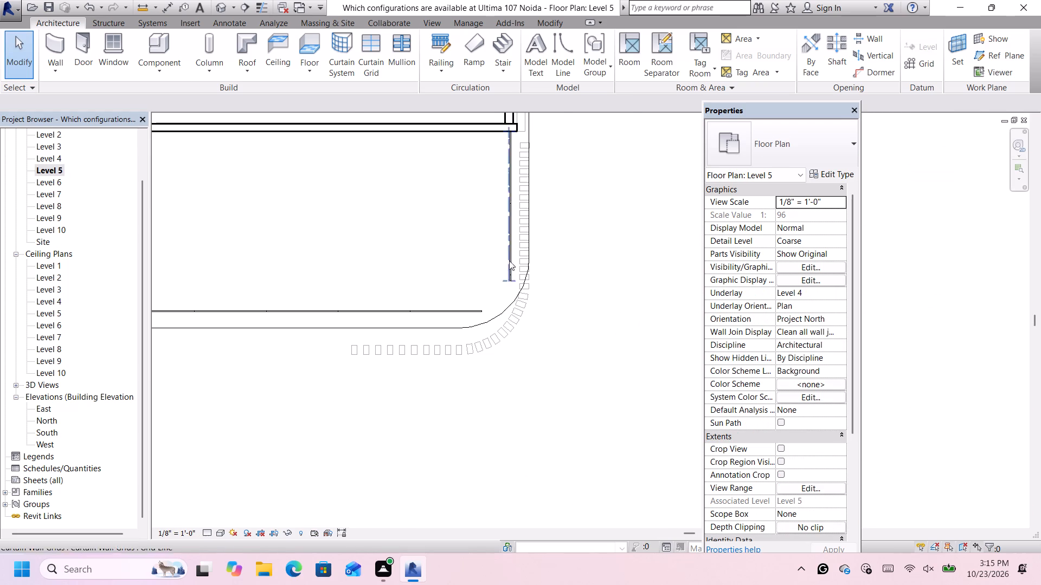
click(62, 41)
click(783, 144)
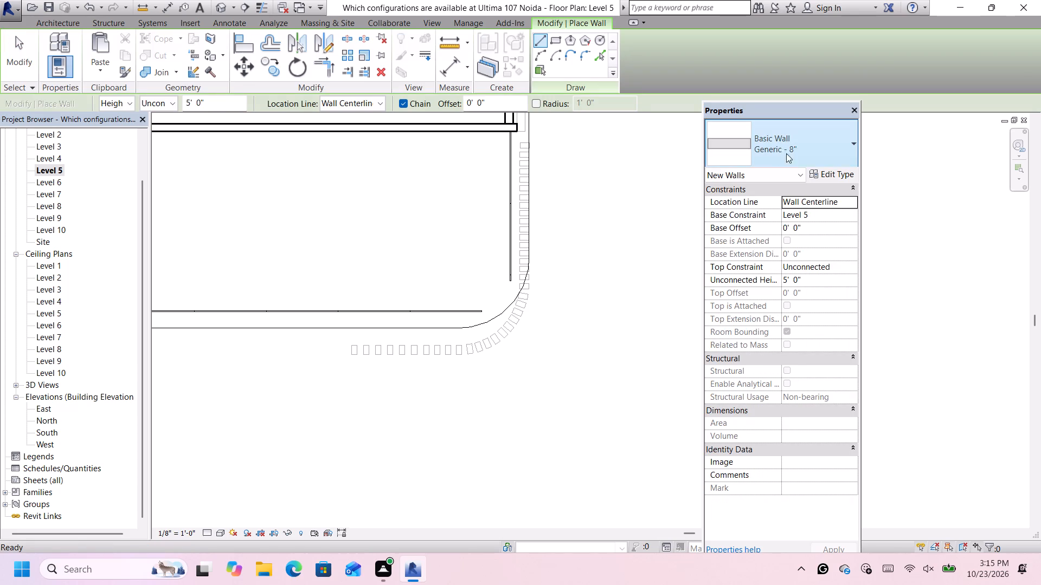
scroll(809, 264, down, 17)
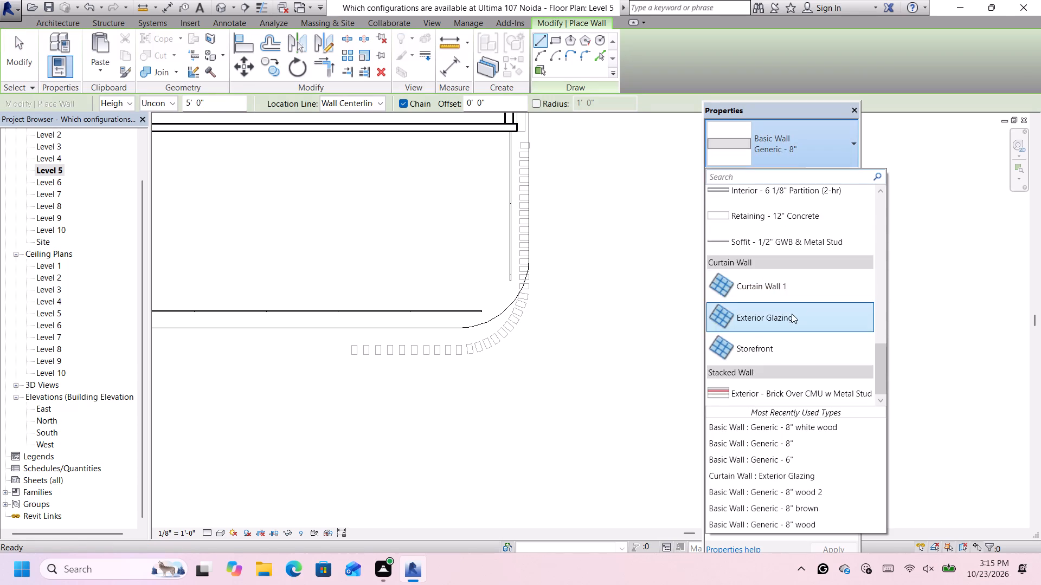
click(792, 316)
scroll(525, 320, up, 5)
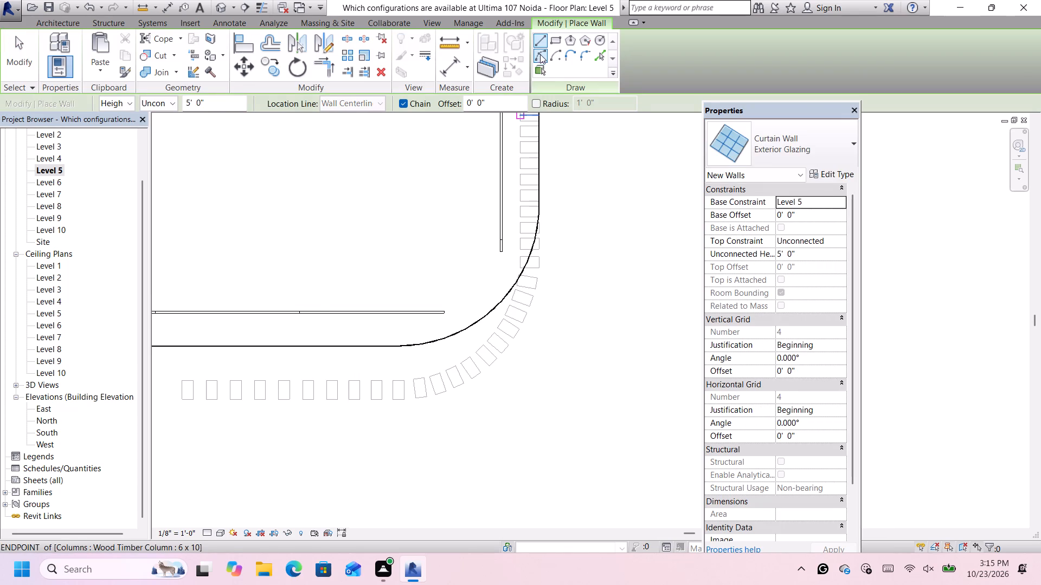
click(539, 51)
scroll(466, 263, up, 4)
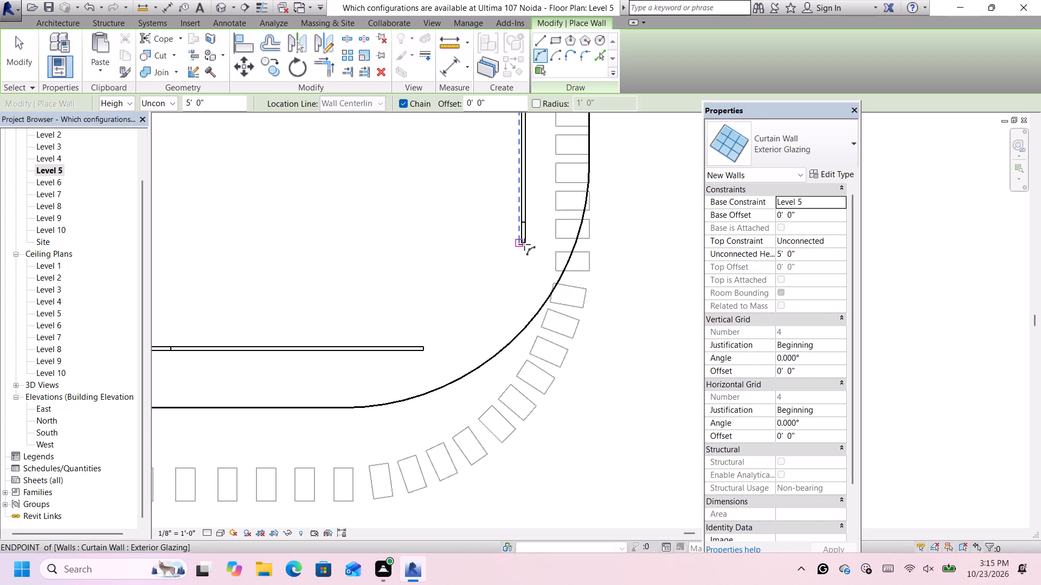
scroll(524, 244, up, 6)
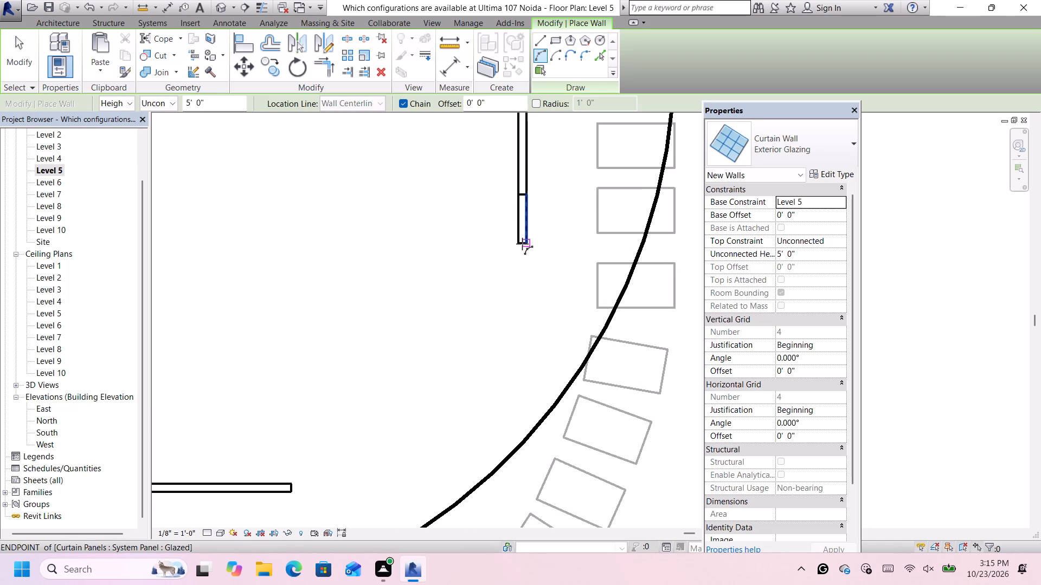
scroll(522, 244, up, 6)
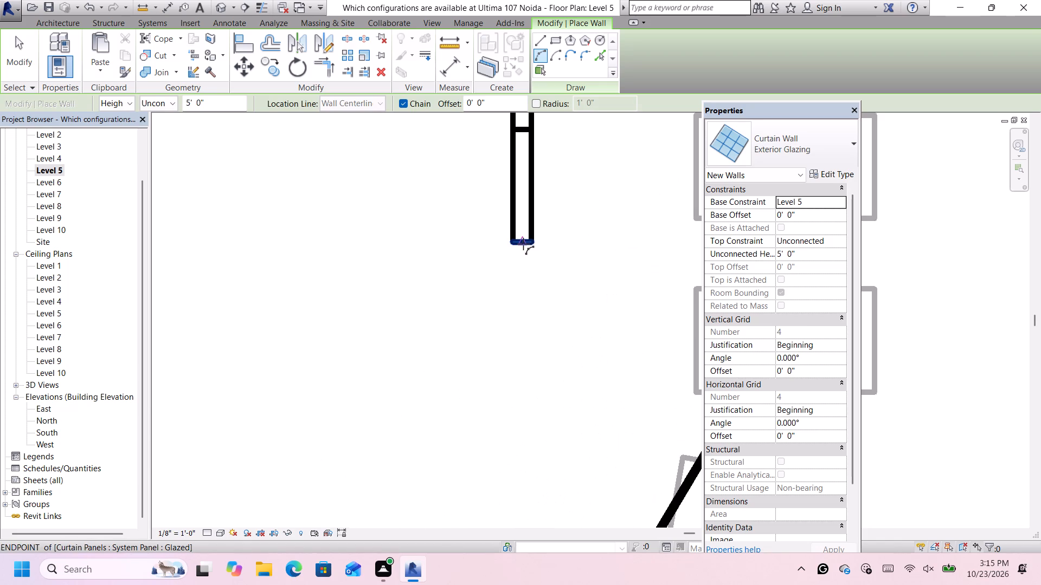
click(523, 243)
scroll(523, 243, down, 12)
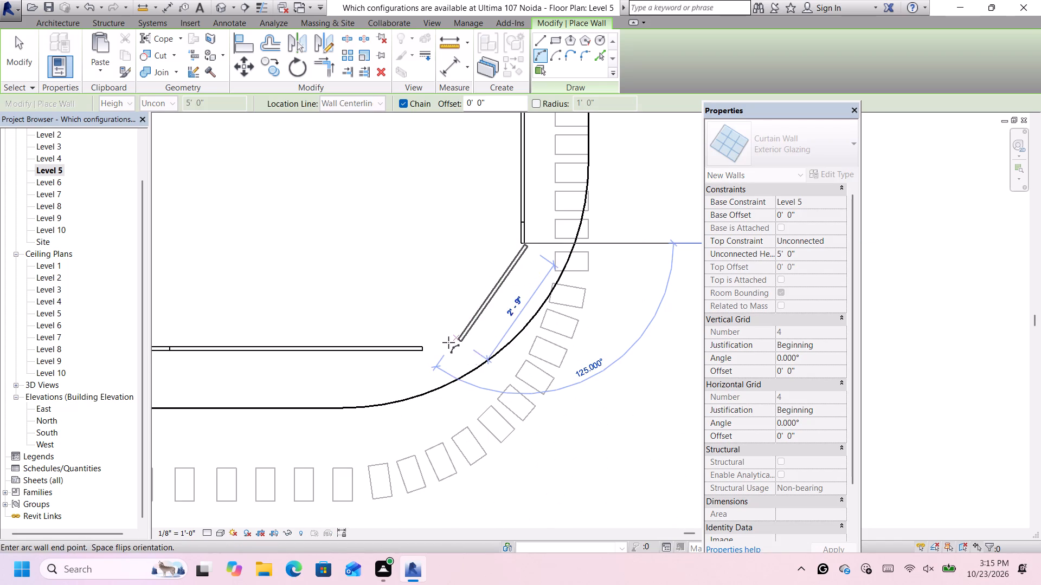
scroll(431, 342, up, 10)
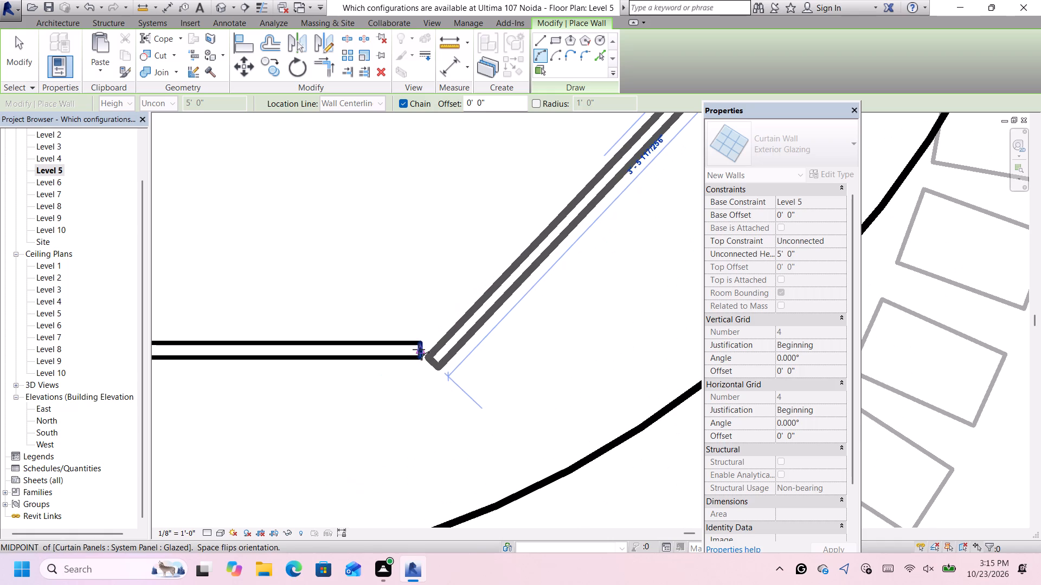
scroll(420, 349, up, 1)
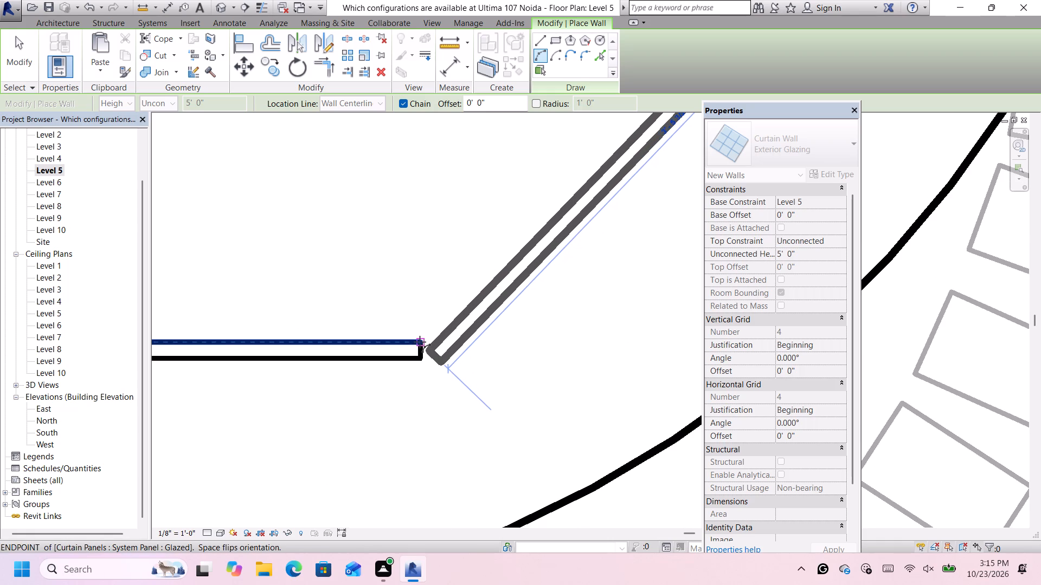
click(420, 342)
scroll(562, 335, down, 10)
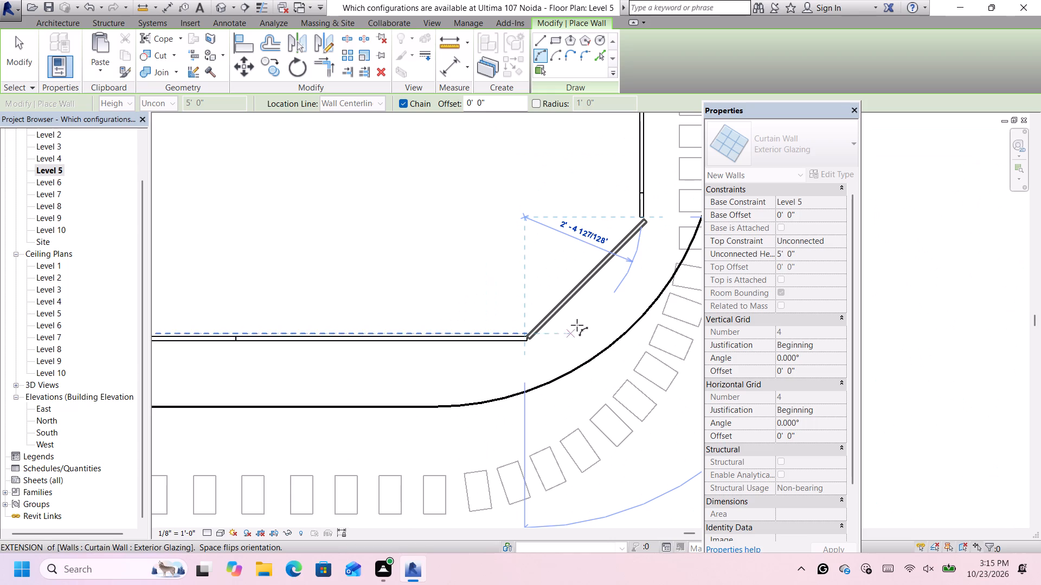
click(612, 296)
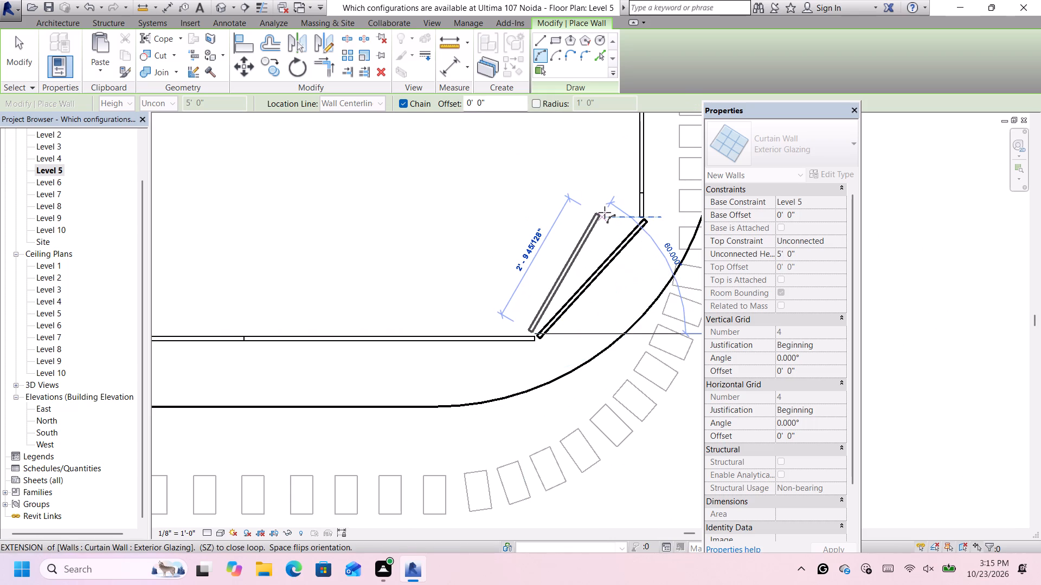
key(Escape)
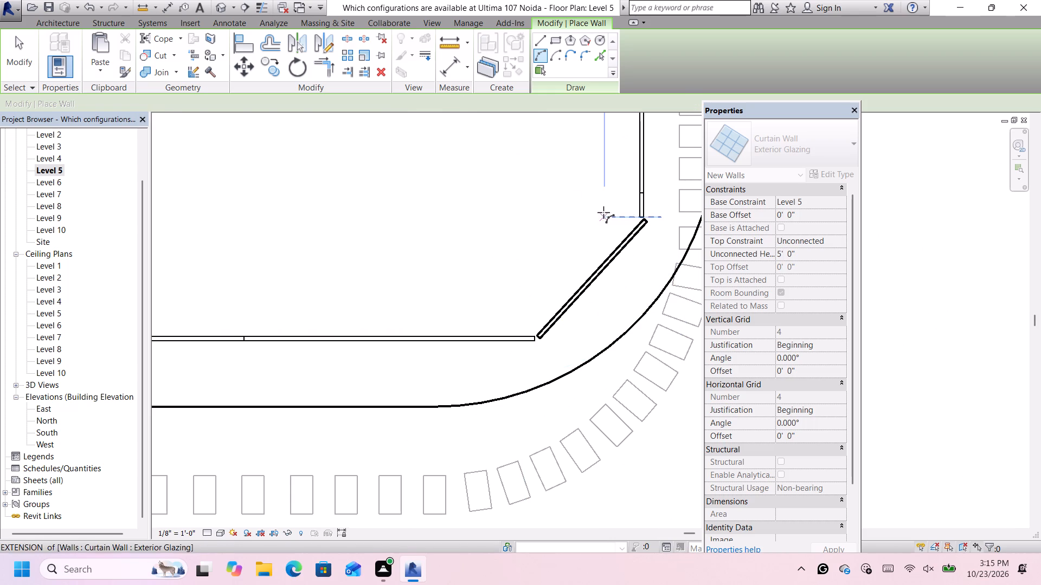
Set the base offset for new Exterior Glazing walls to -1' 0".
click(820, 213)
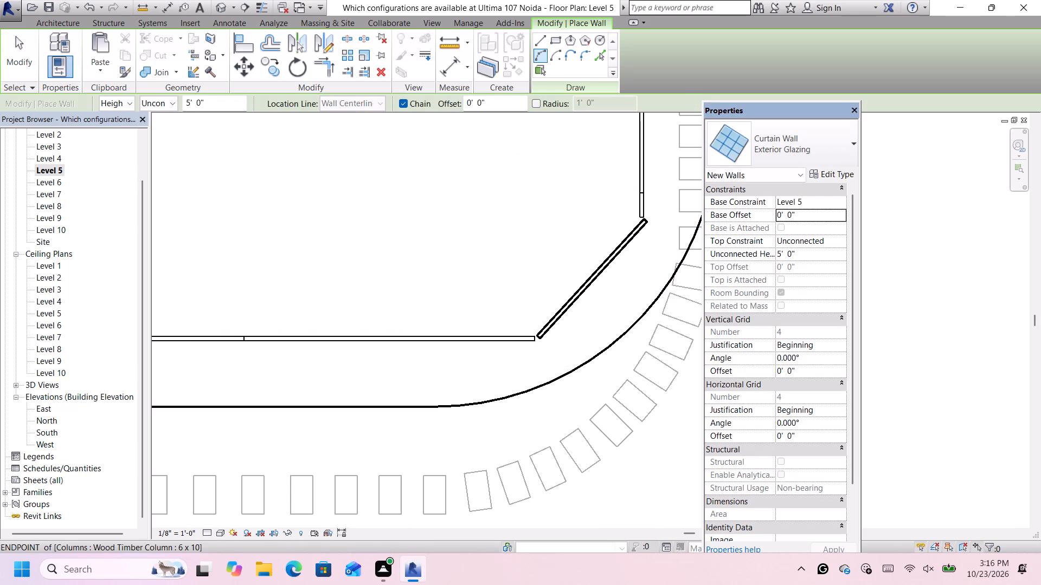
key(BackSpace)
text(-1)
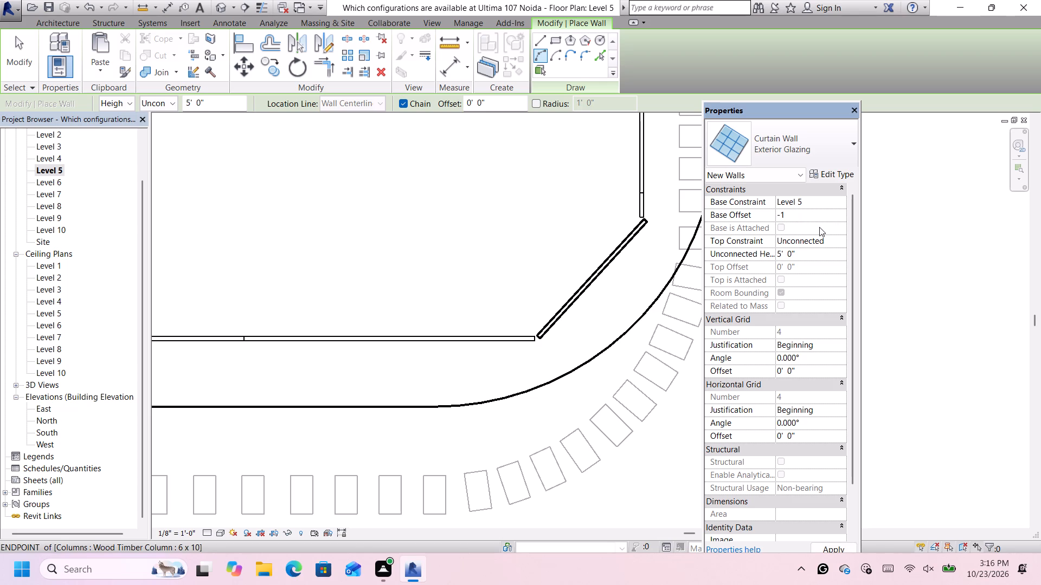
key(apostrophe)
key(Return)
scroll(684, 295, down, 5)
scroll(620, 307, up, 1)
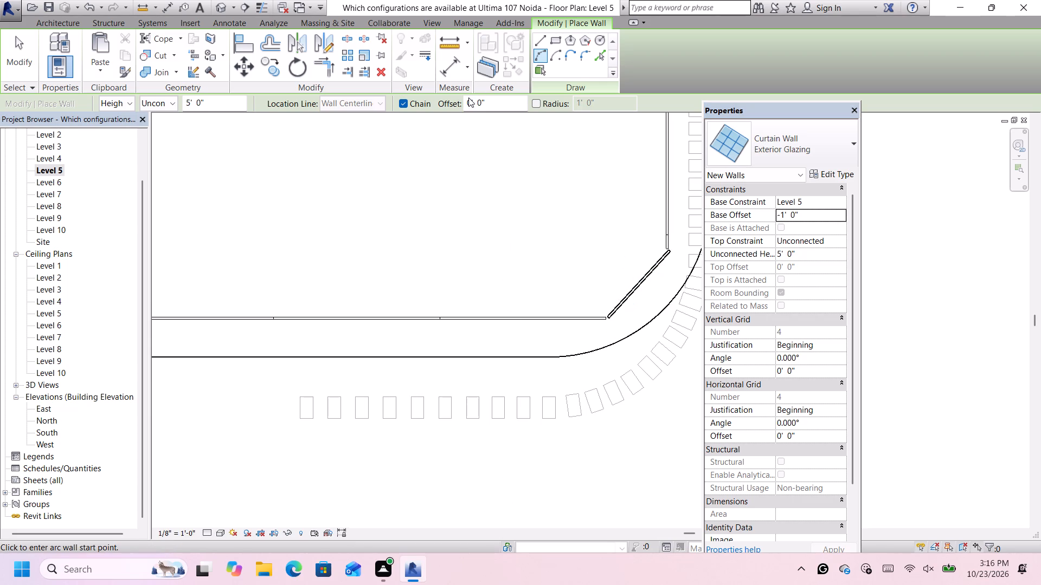
In the 3D view, set the new Level 5 corner glazing's unconnected height to 3' 0".
click(217, 5)
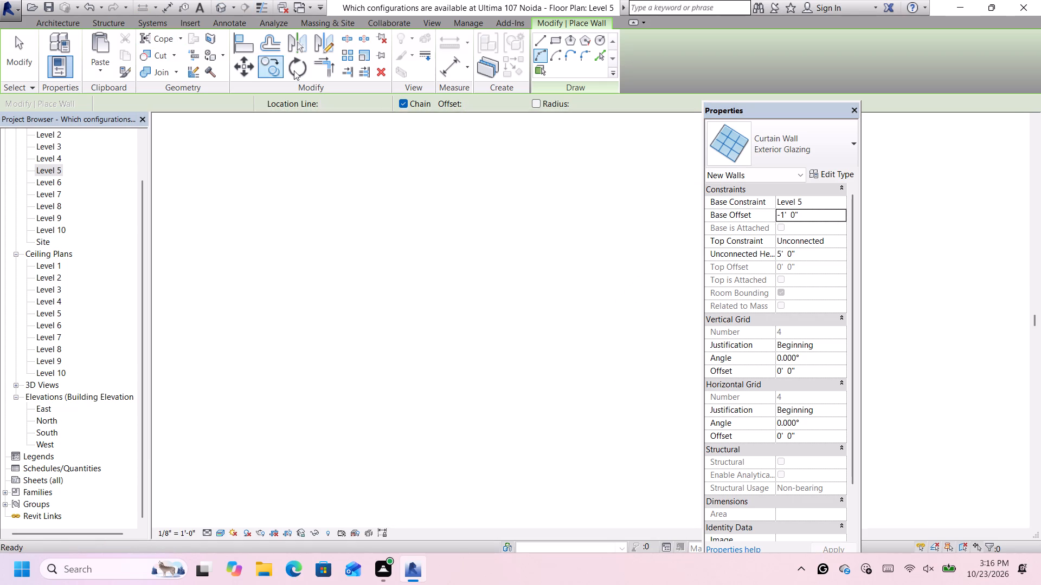
scroll(608, 467, up, 1)
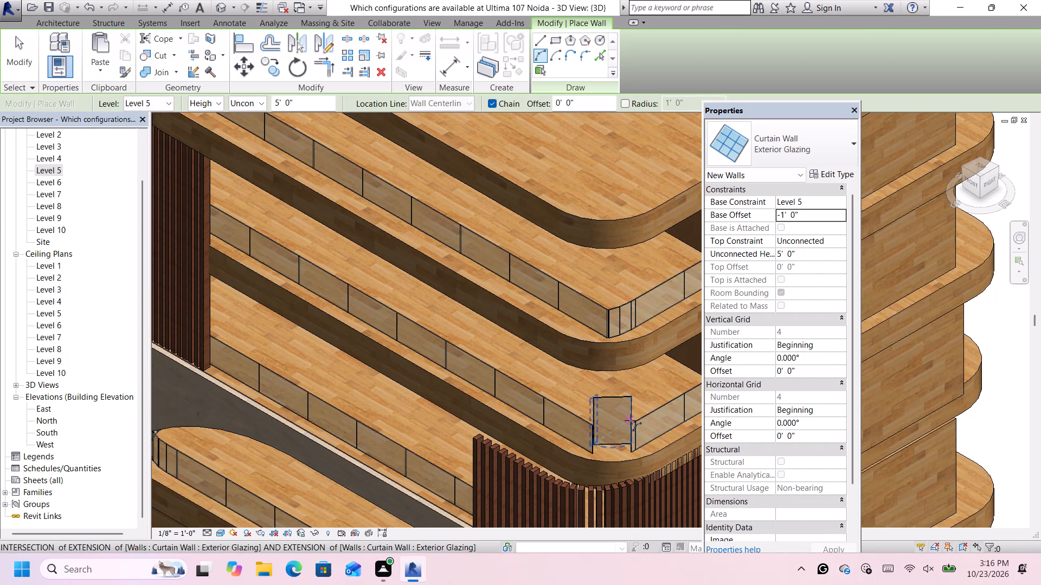
key(Escape)
click(630, 411)
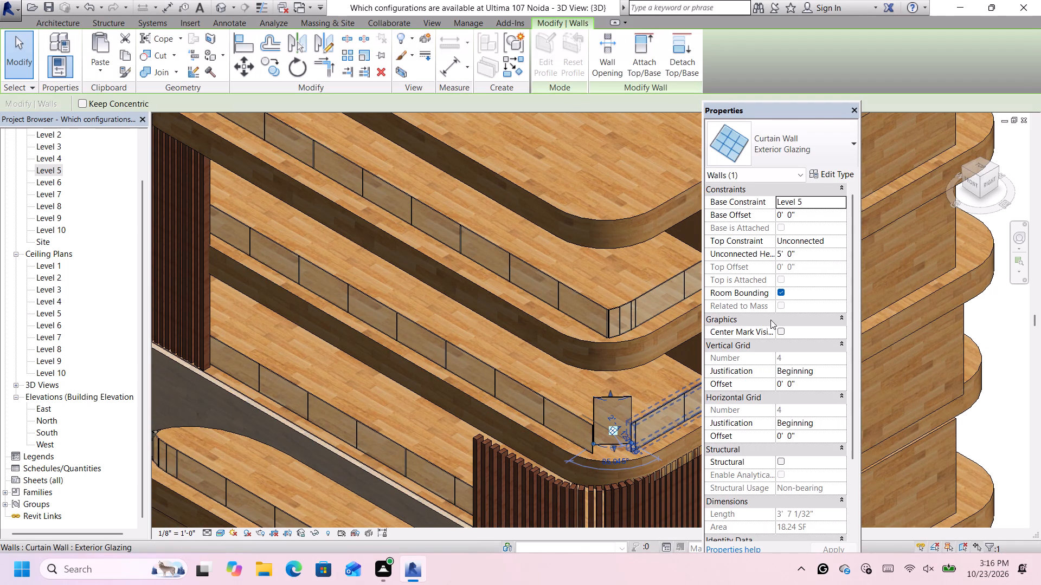
click(811, 256)
key(BackSpace)
text(3')
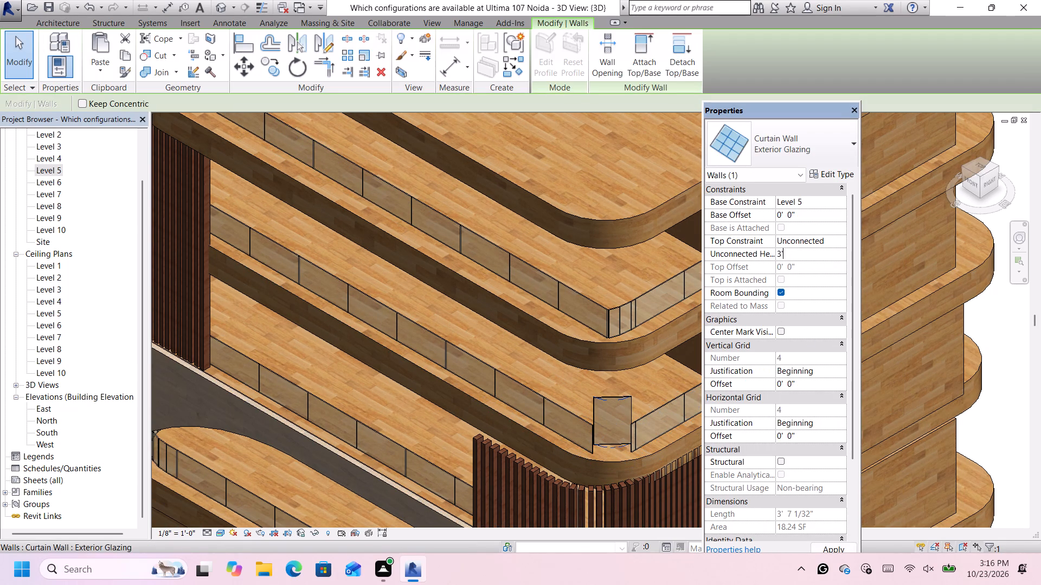
key(Return)
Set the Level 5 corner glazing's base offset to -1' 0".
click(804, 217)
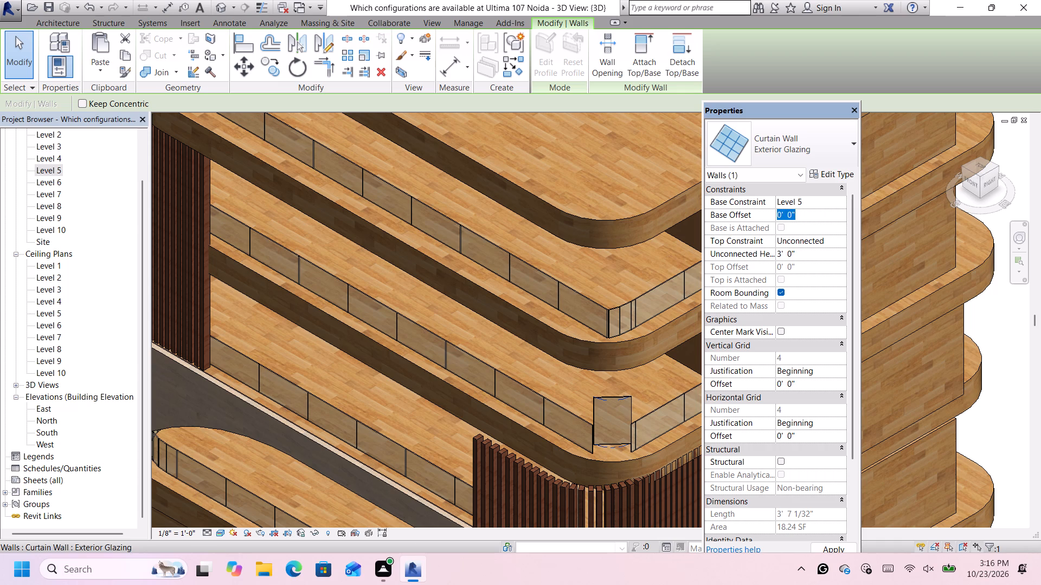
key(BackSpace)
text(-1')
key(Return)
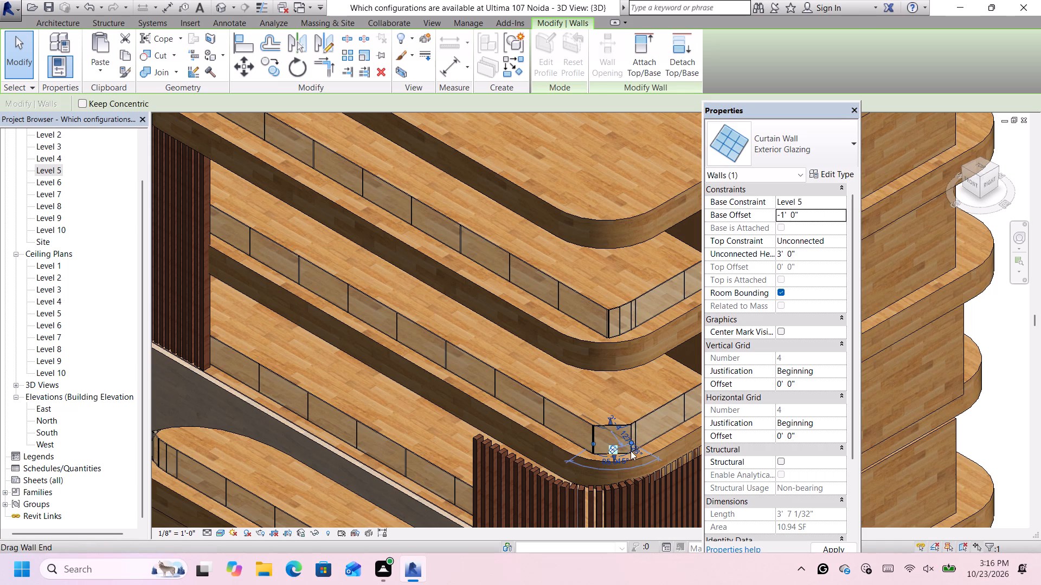
Set the Level 5 corner glazing's base offset to -0' 6".
scroll(631, 451, up, 13)
scroll(649, 403, up, 4)
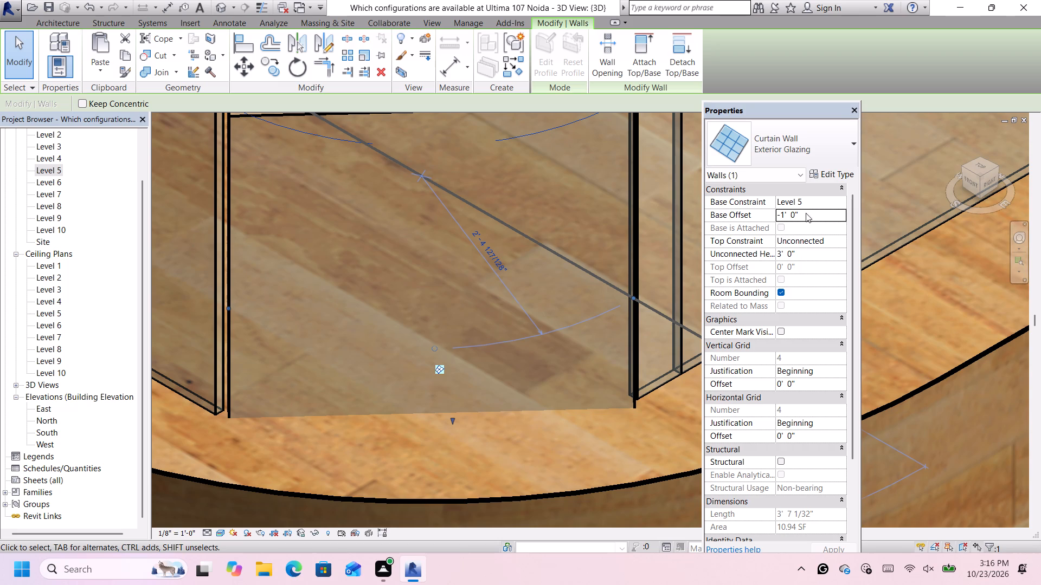
click(806, 213)
key(BackSpace)
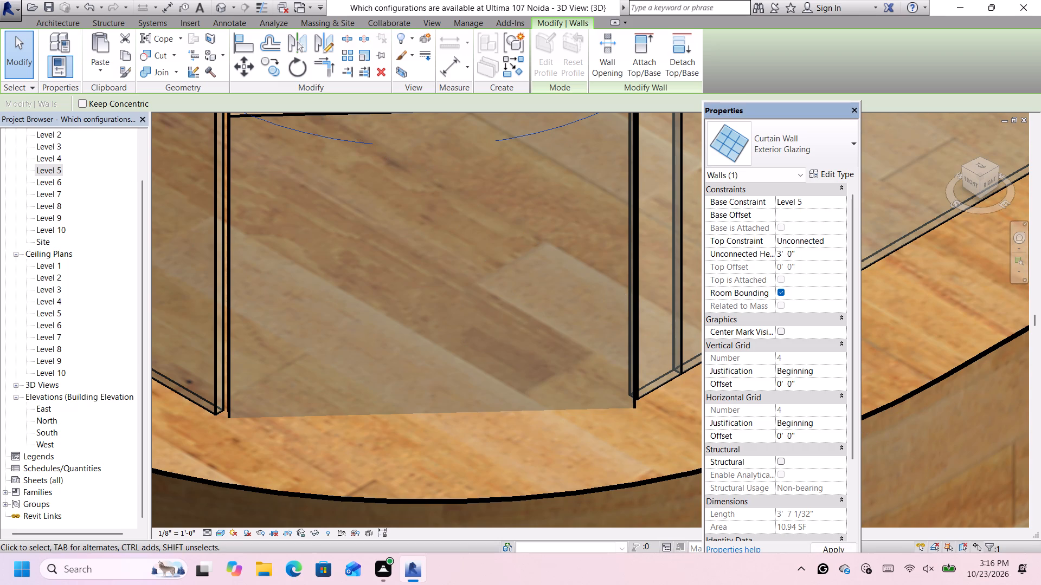
key(equal)
key(BackSpace)
text(-6")
key(Return)
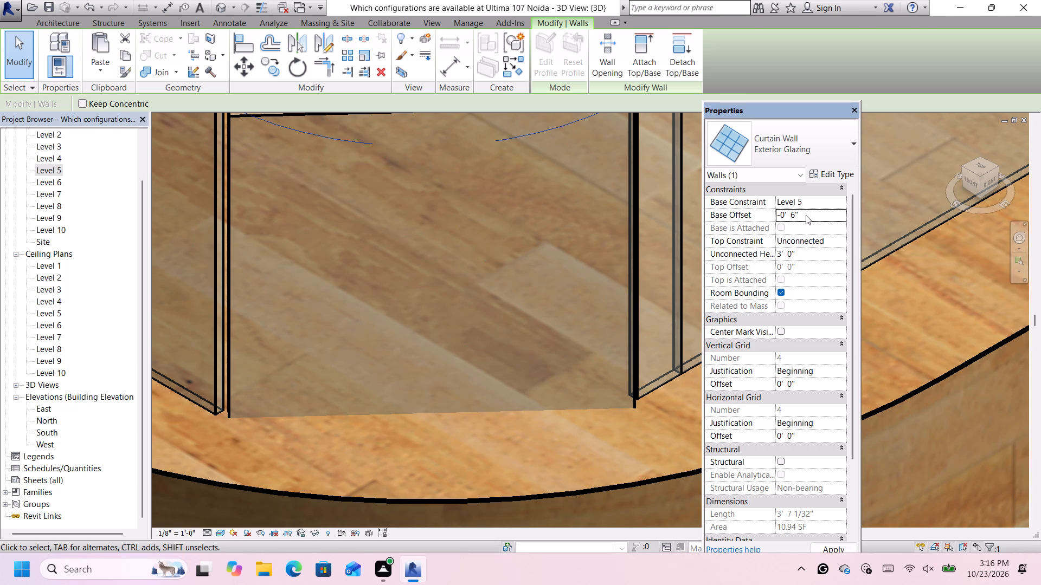
Examine the Level 5 corner glazing against the adjoining straight glazing and the slab edge above the slat screen.
scroll(750, 281, down, 5)
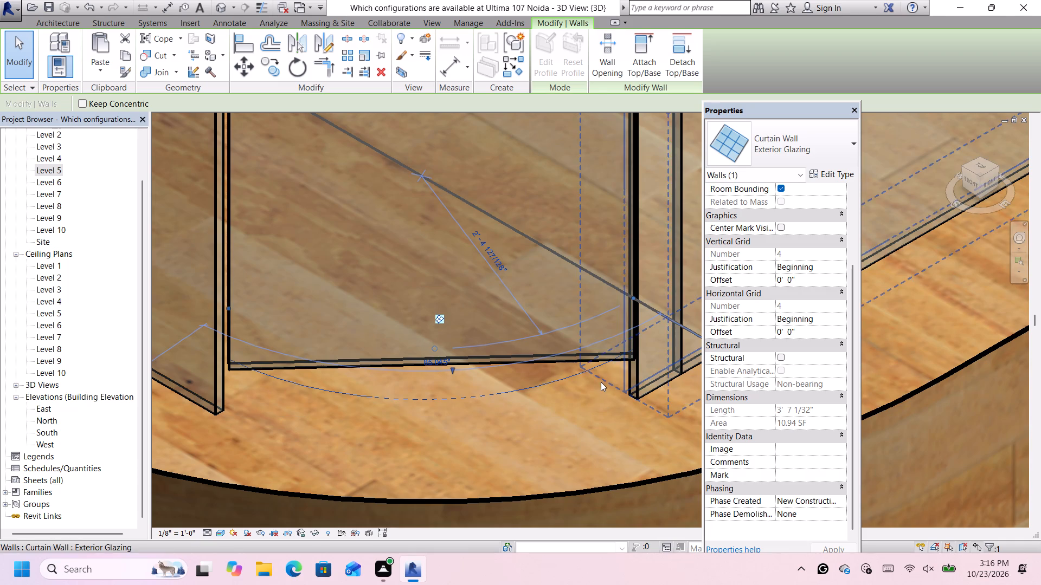
scroll(601, 382, down, 3)
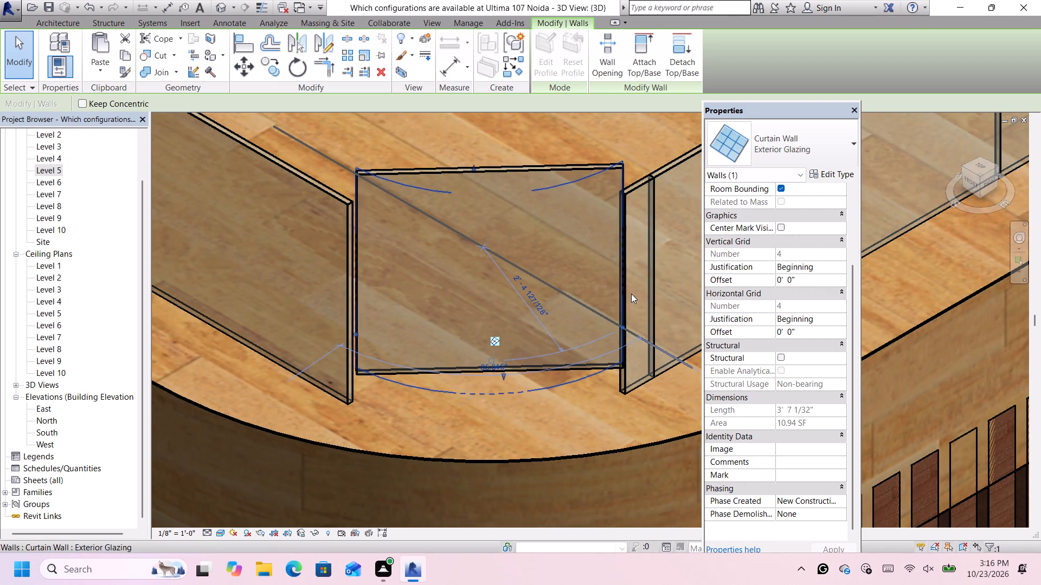
scroll(614, 411, up, 1)
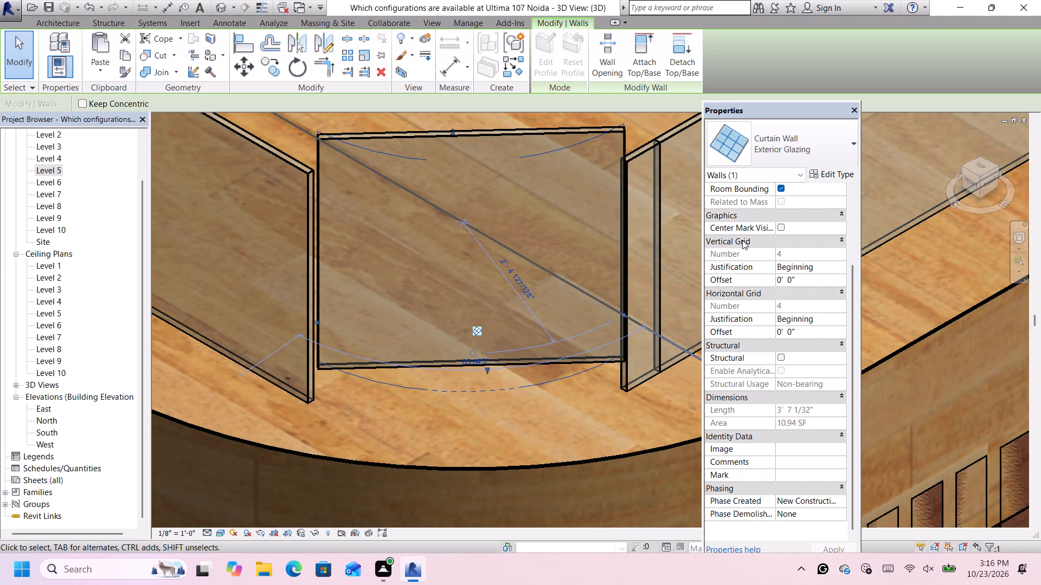
click(530, 140)
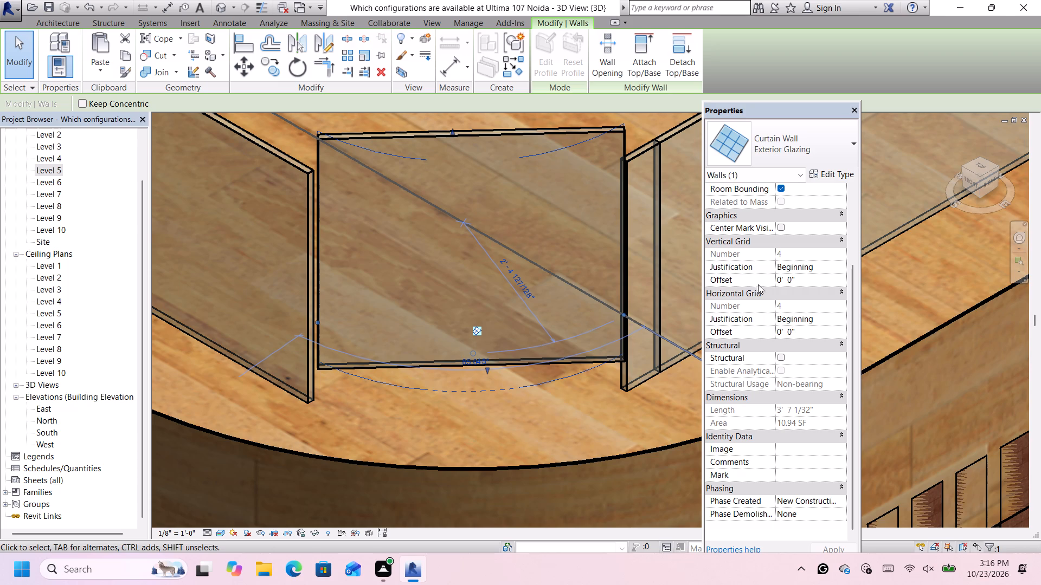
scroll(788, 391, down, 2)
click(539, 436)
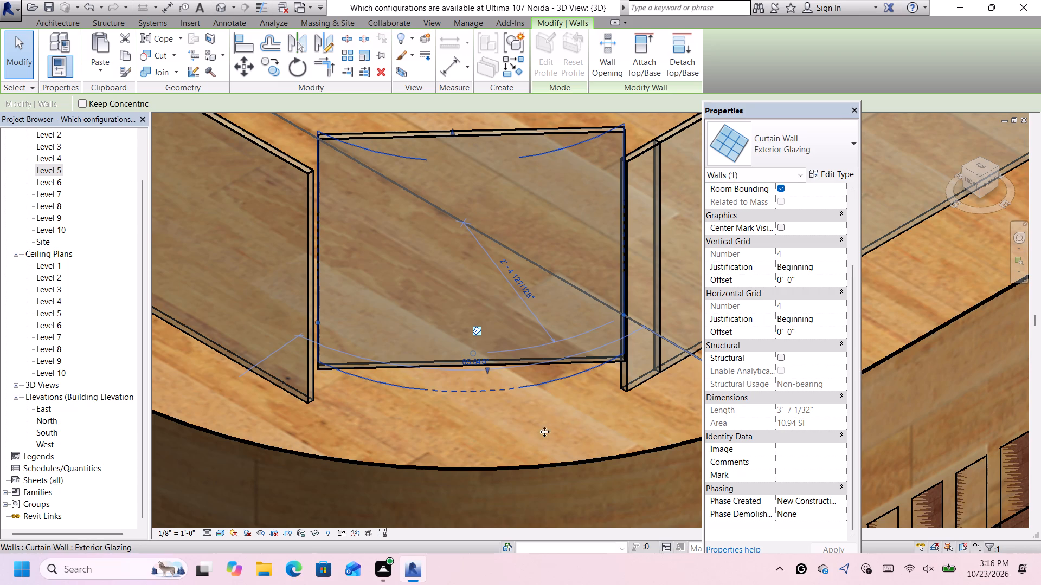
scroll(586, 418, down, 19)
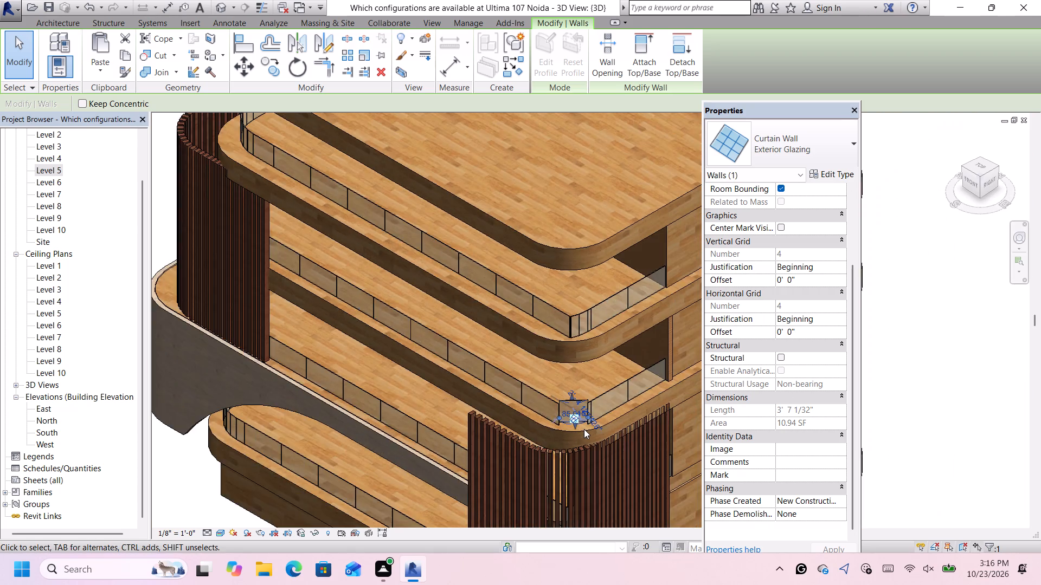
scroll(584, 429, down, 4)
click(351, 275)
scroll(555, 414, up, 8)
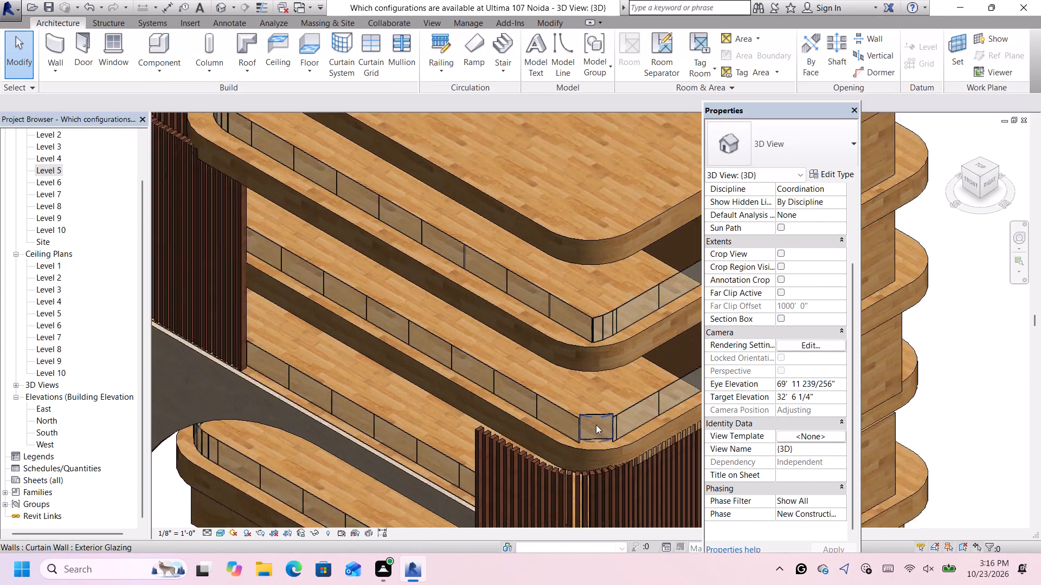
Extend the Level 5 corner glazing's base down to the slab and lower its top edge to match the adjoining straight glazing.
scroll(596, 425, up, 1)
click(596, 420)
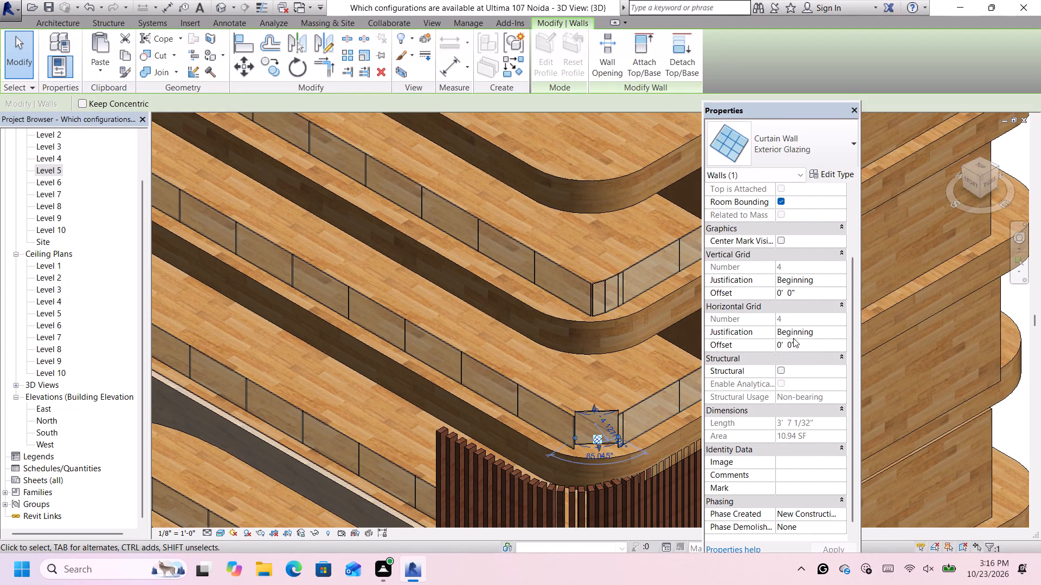
scroll(793, 338, down, 1)
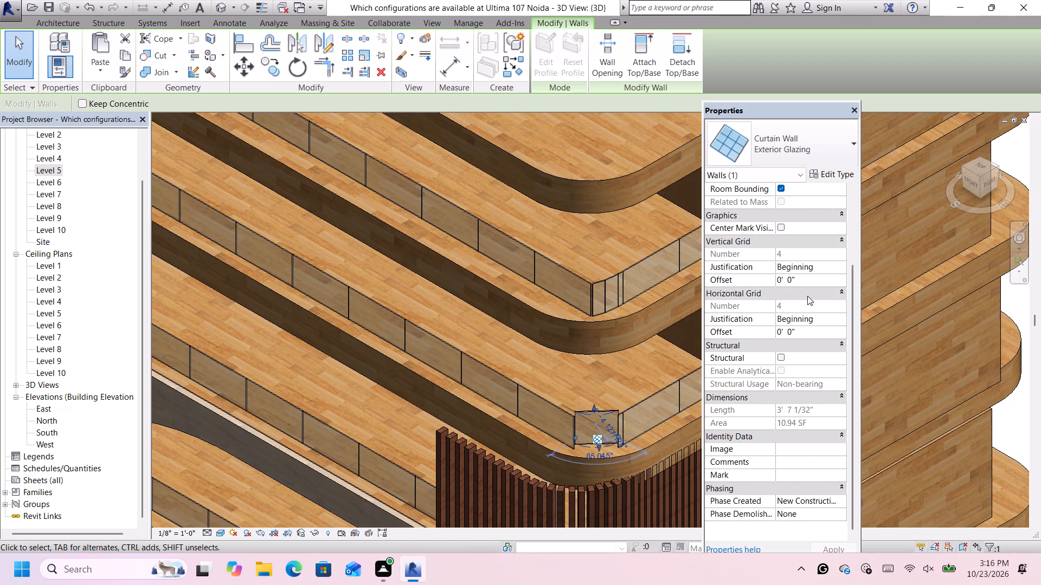
scroll(625, 480, down, 3)
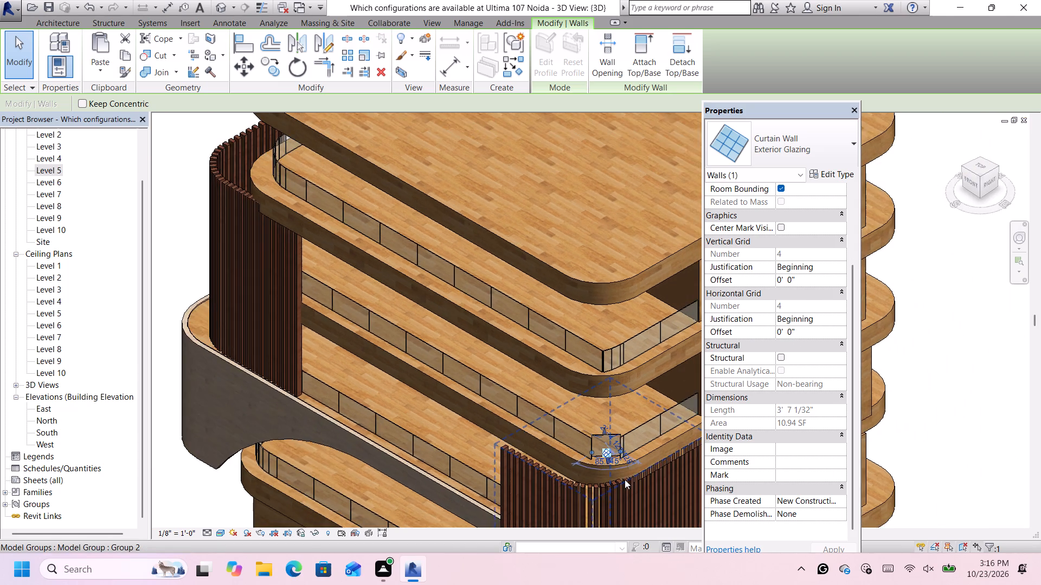
scroll(625, 479, down, 1)
scroll(624, 476, up, 9)
scroll(576, 430, up, 4)
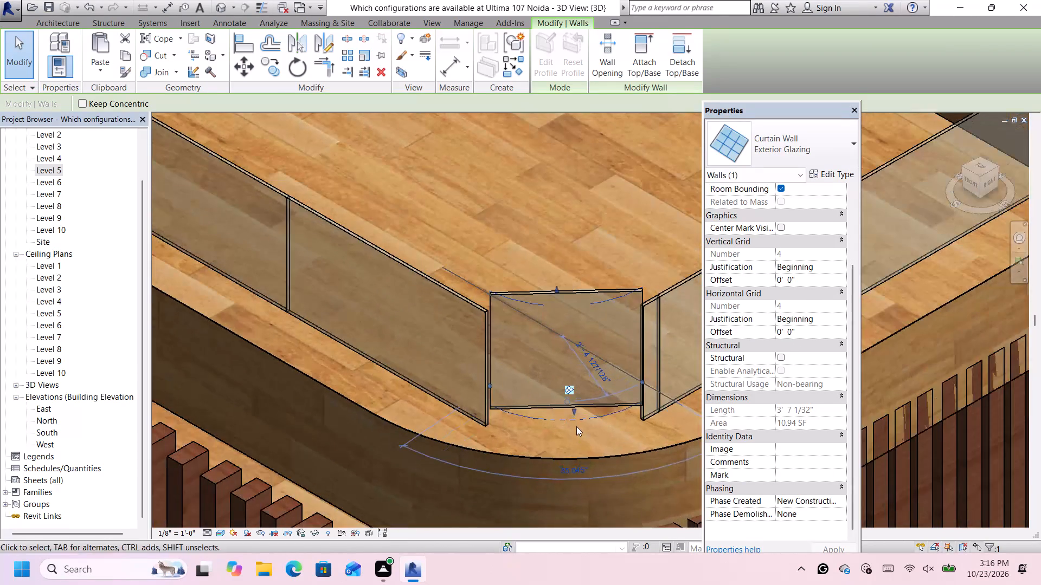
drag(574, 412, 578, 430)
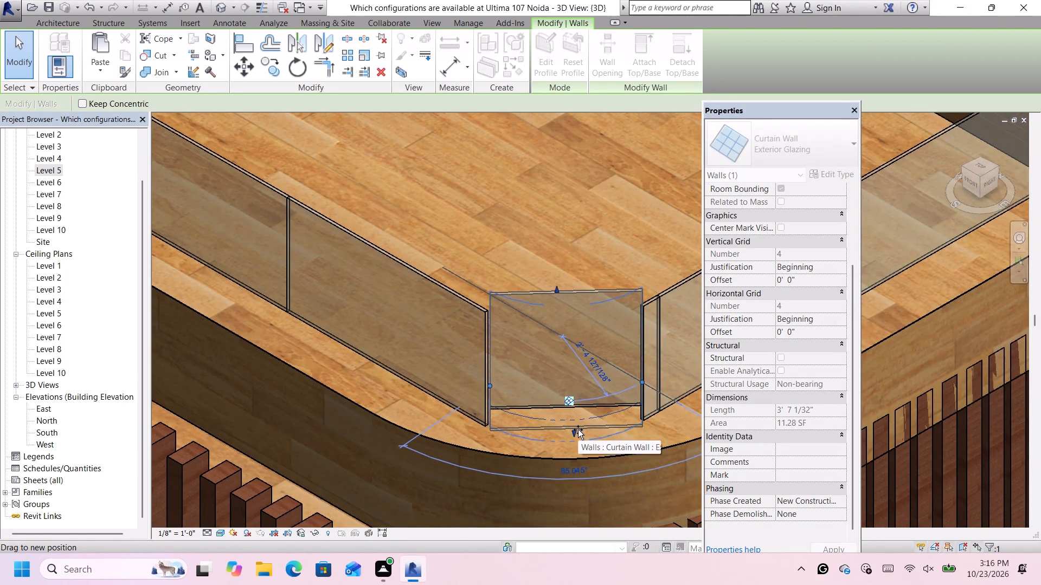
drag(578, 430, 578, 428)
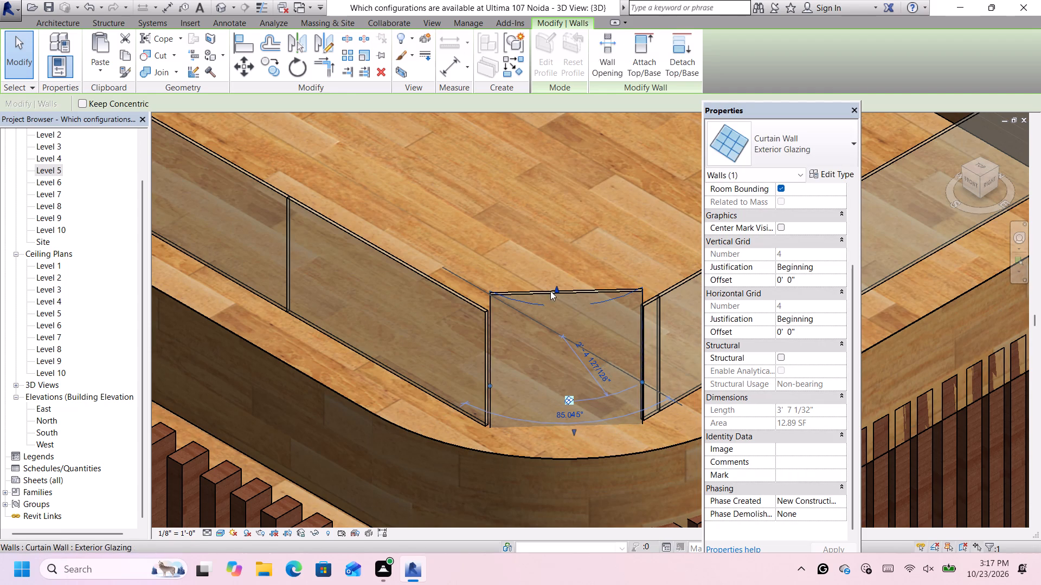
drag(556, 287, 559, 311)
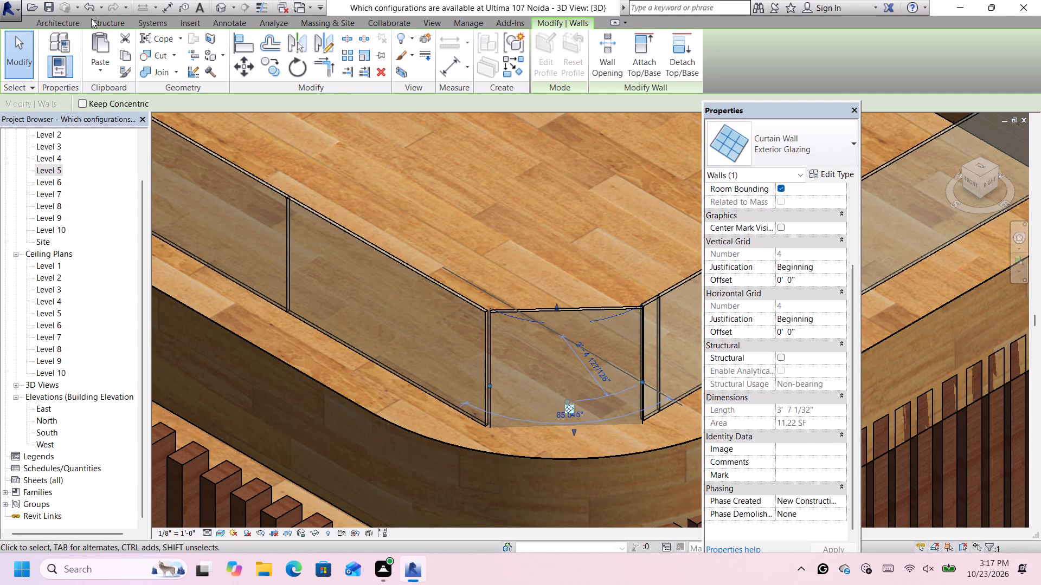
Add four vertical curtain grid lines to the Level 5 corner glazing: two at about 28° and 21° spacing, two at the outer panels' midpoints.
click(76, 18)
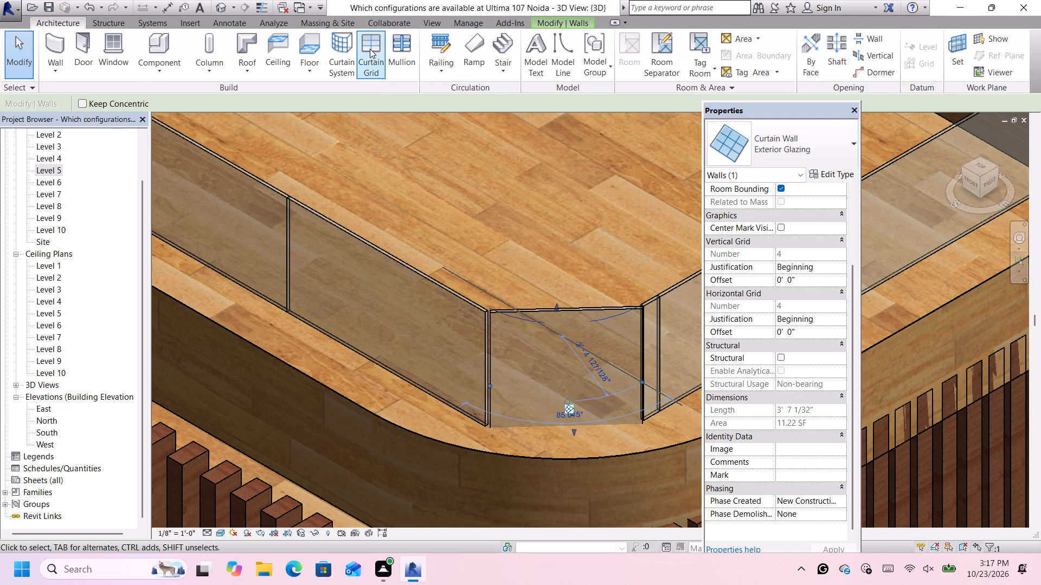
scroll(534, 315, up, 4)
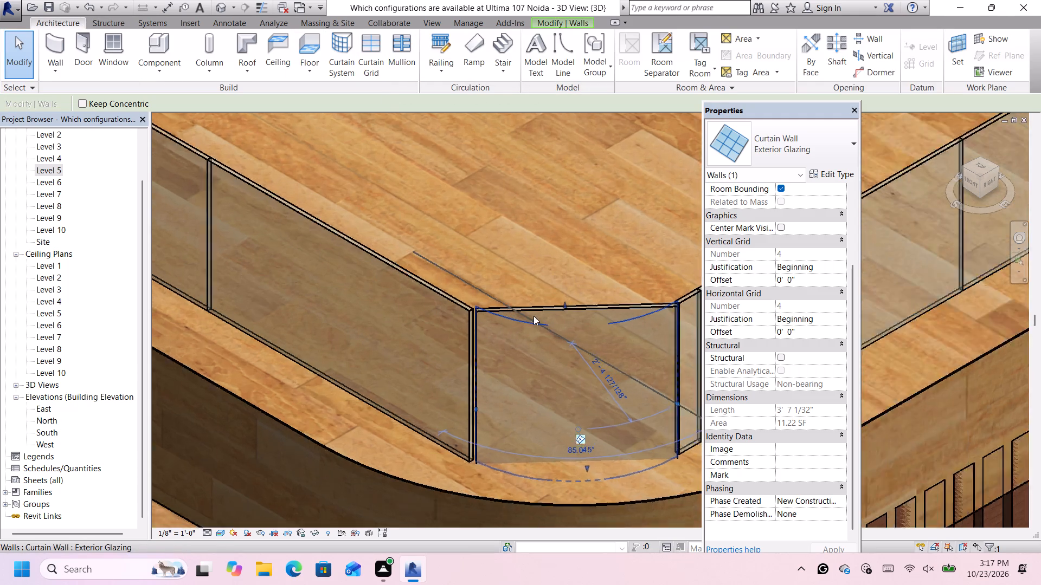
scroll(533, 310, down, 5)
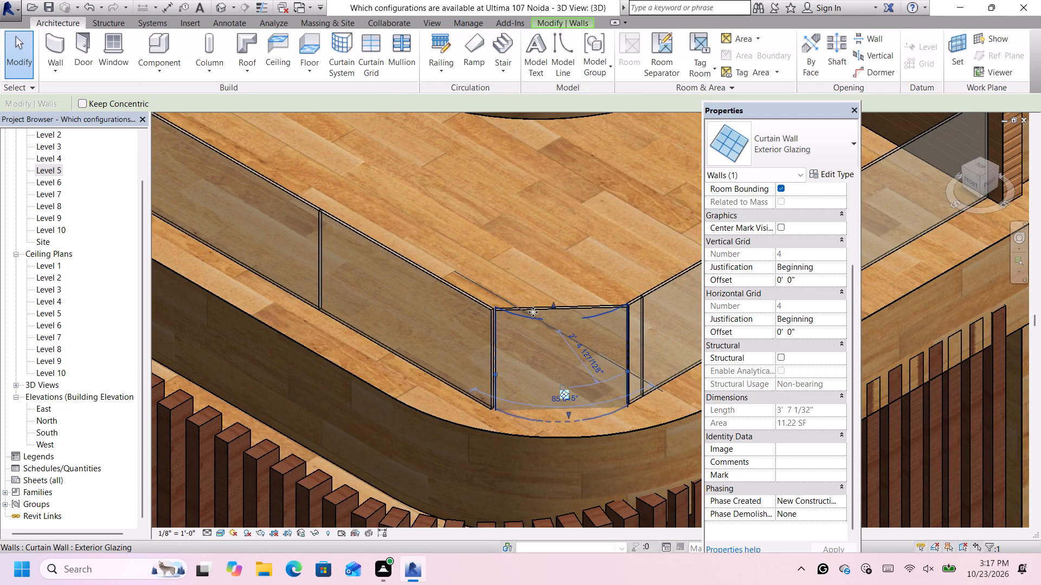
scroll(634, 357, up, 5)
scroll(593, 426, up, 4)
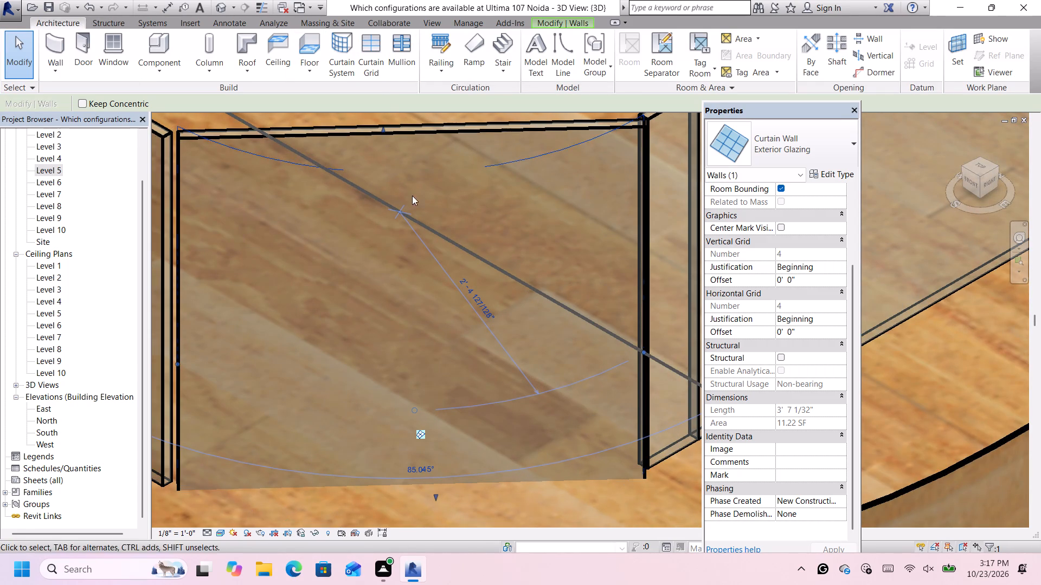
click(367, 48)
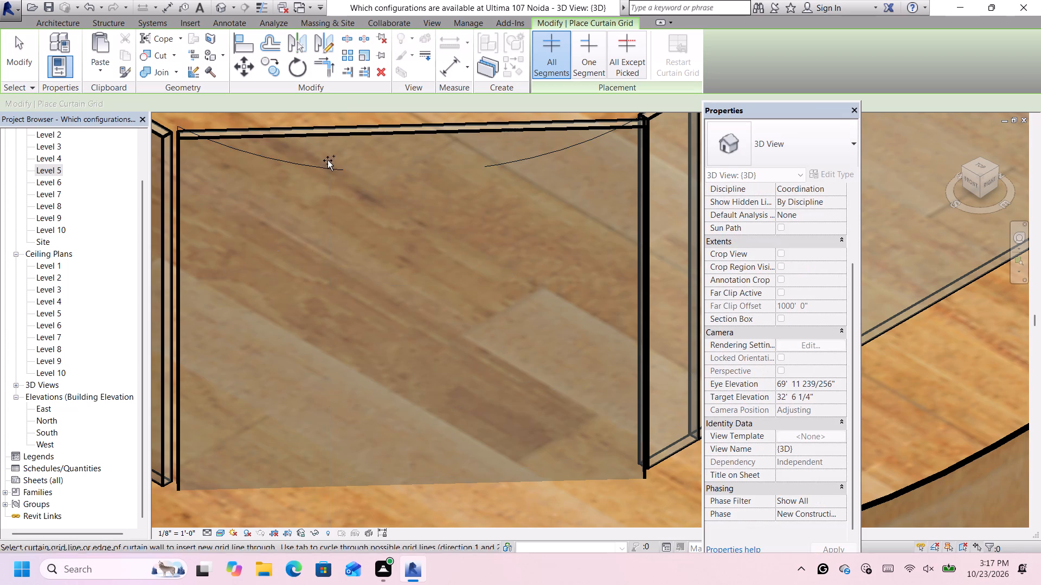
click(324, 170)
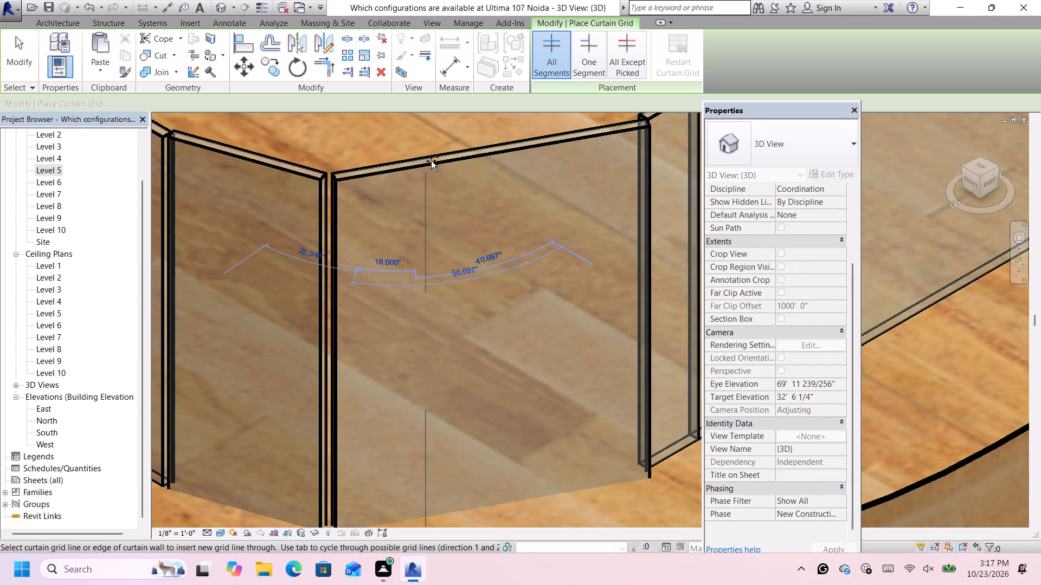
click(455, 151)
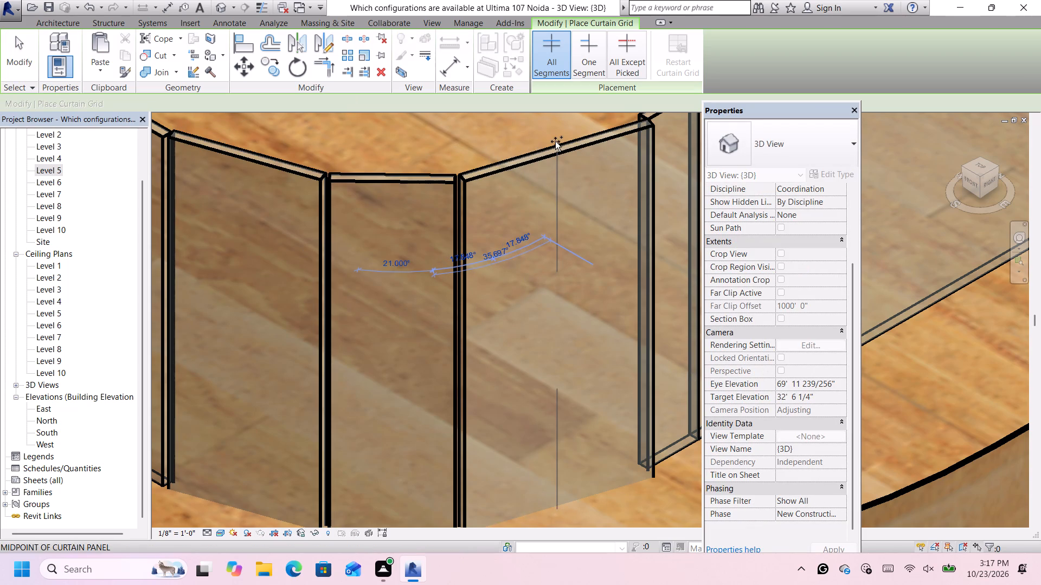
click(558, 140)
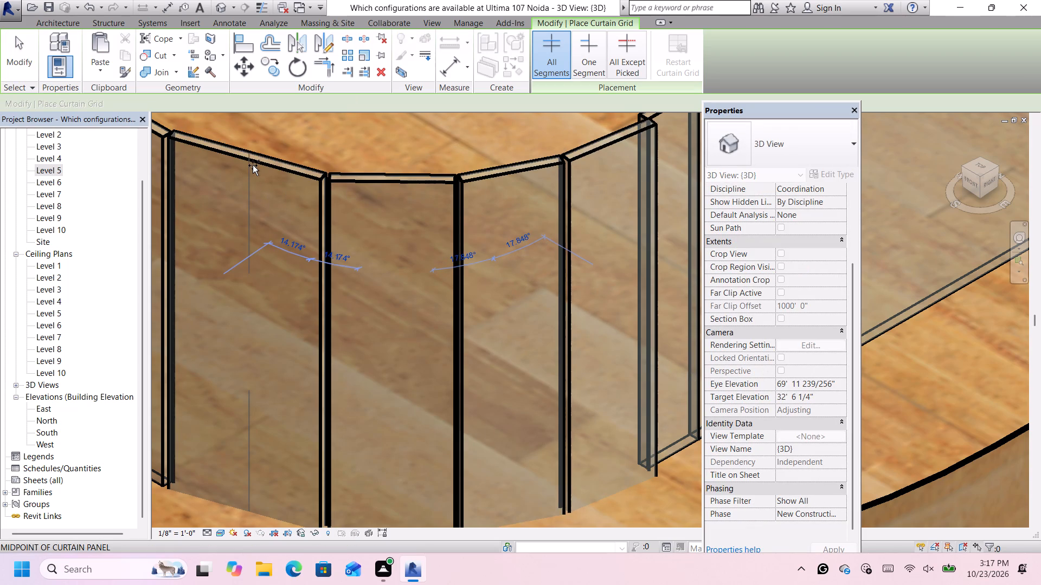
click(246, 160)
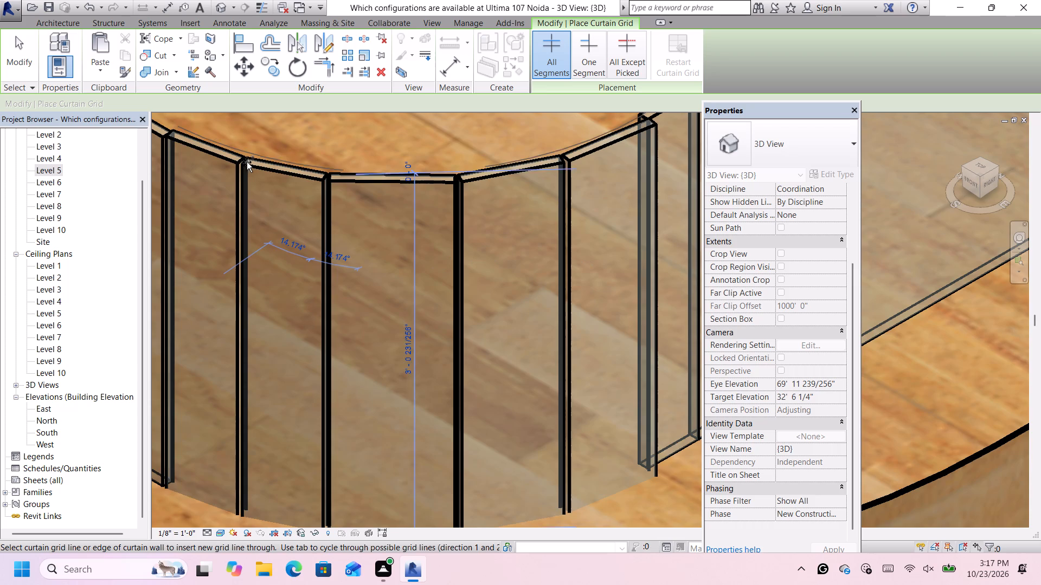
scroll(247, 162, down, 6)
scroll(436, 162, up, 2)
scroll(406, 157, down, 1)
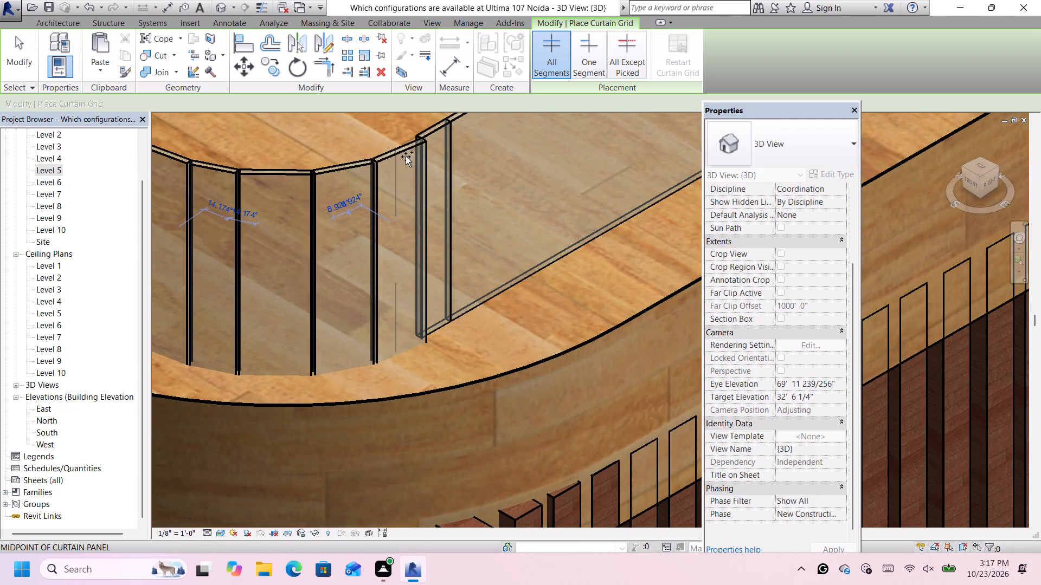
scroll(406, 157, down, 3)
scroll(409, 208, down, 3)
key(space)
key(space)
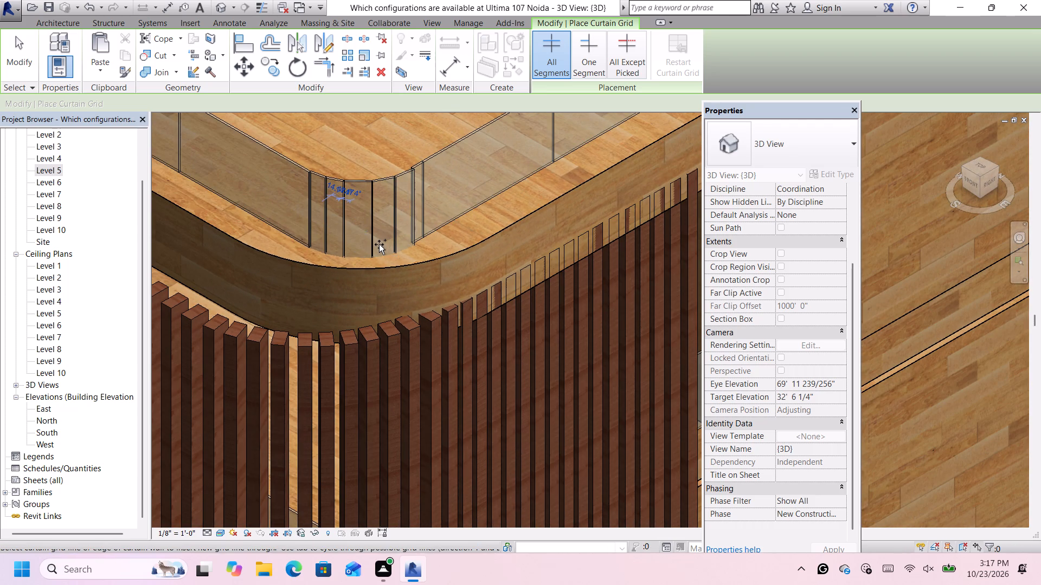
key(Escape)
key(Escape)
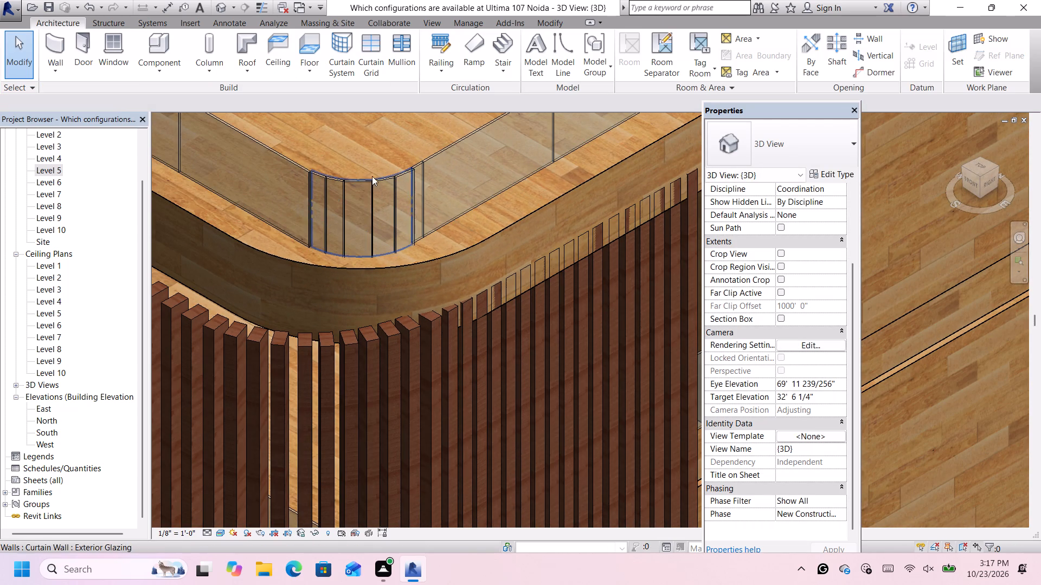
Nudge the Level 5 corner glazing into line with the adjoining straight glazing's end, unjoining the elements that block the move.
scroll(369, 173, up, 1)
click(368, 178)
key(Up)
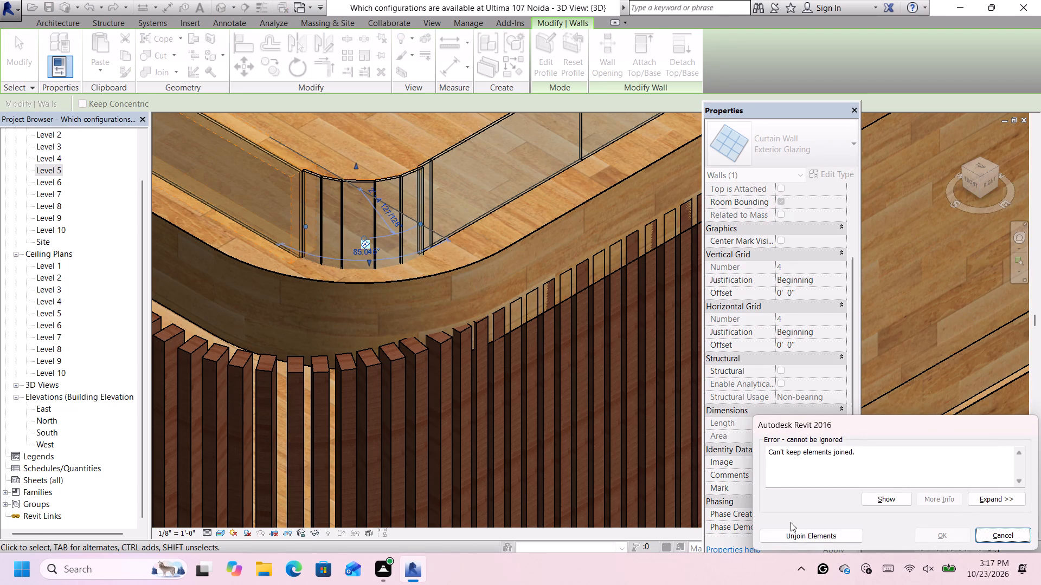
click(800, 535)
scroll(353, 184, up, 3)
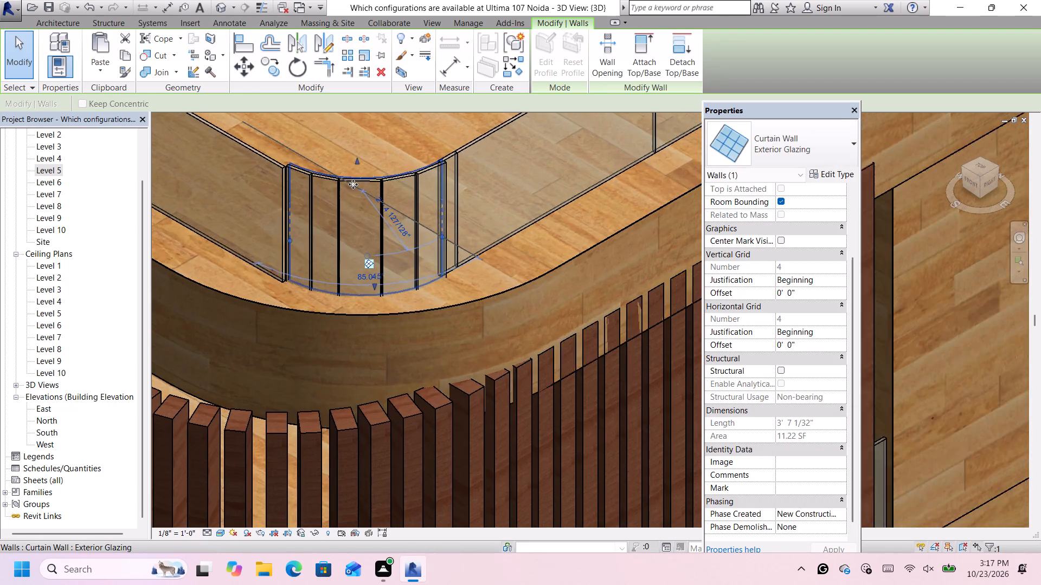
scroll(353, 184, down, 1)
key(Up)
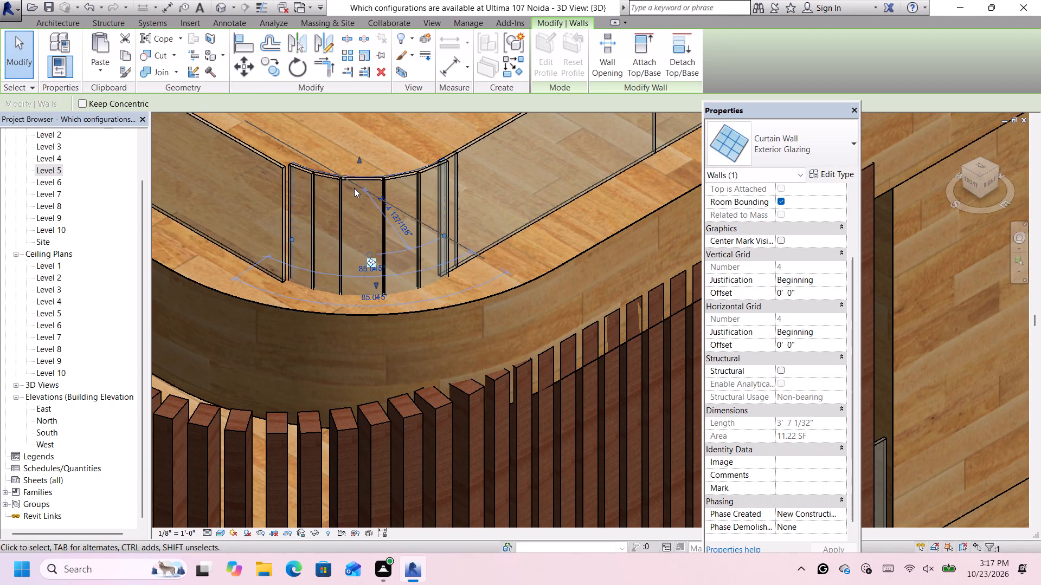
key(Left)
key(Left)
key(Left)
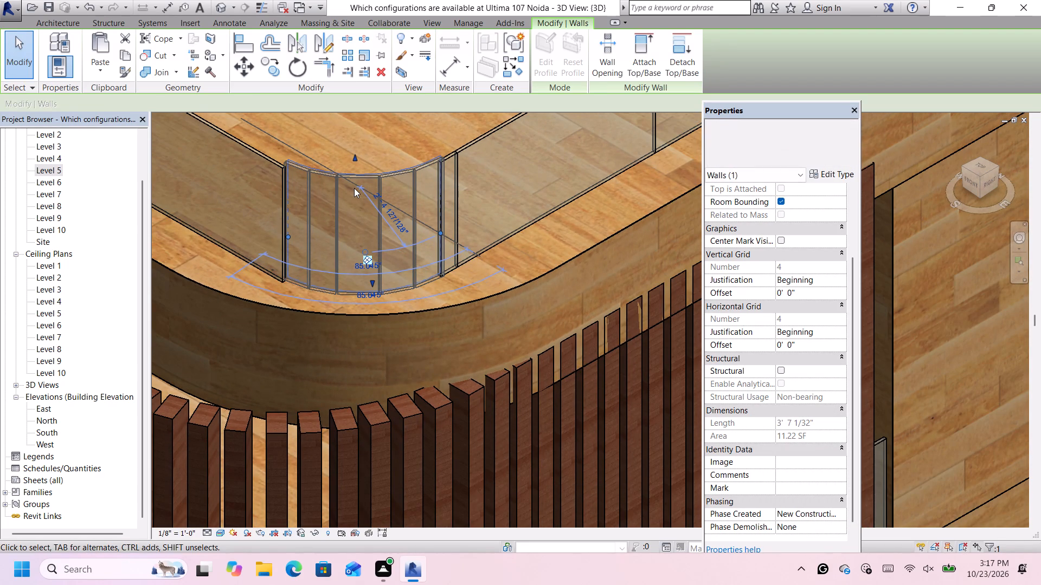
scroll(357, 199, down, 13)
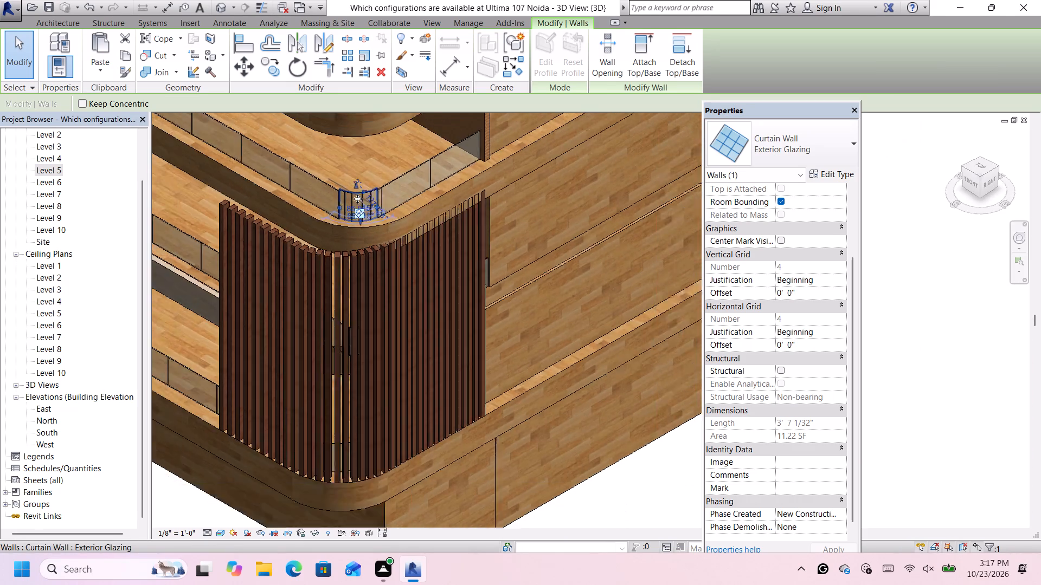
scroll(357, 199, down, 5)
click(434, 401)
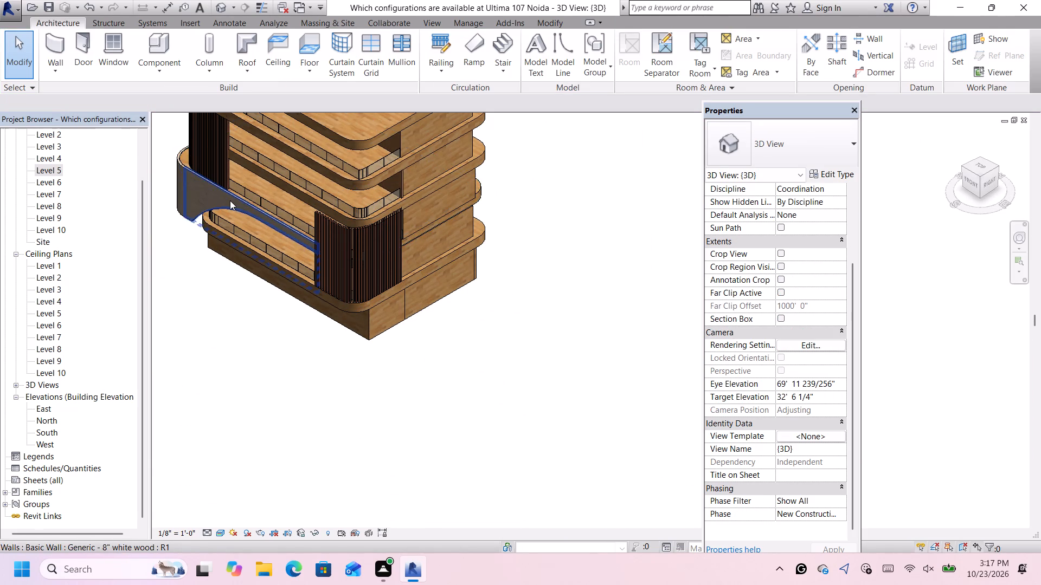
Edit the Level 6 floor boundary, nudging its long front edge inward two increments, and finish the sketch.
scroll(230, 201, down, 4)
scroll(178, 203, up, 4)
scroll(177, 190, down, 2)
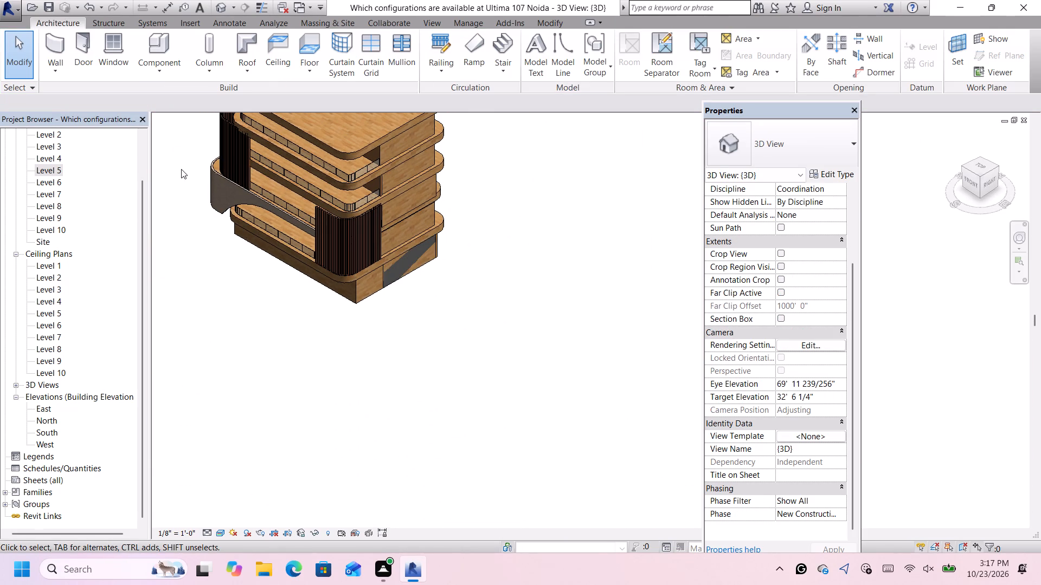
scroll(267, 129, up, 3)
double_click(266, 147)
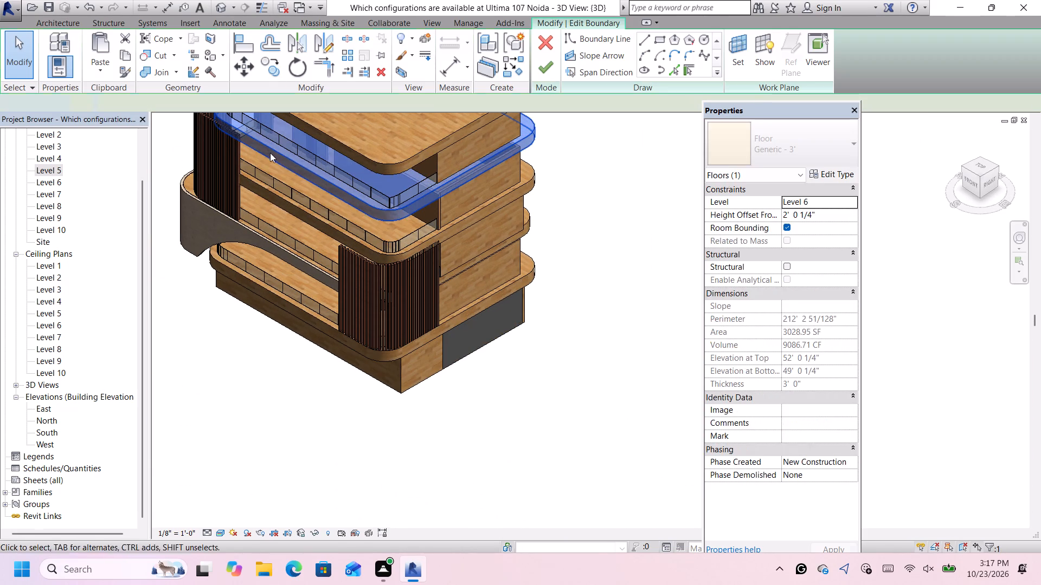
scroll(274, 158, up, 1)
click(279, 273)
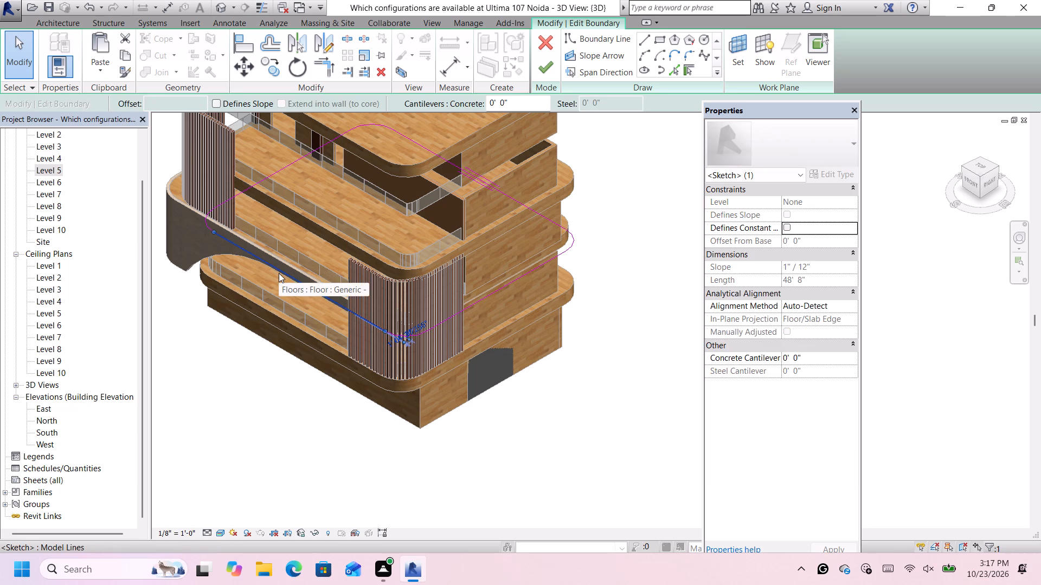
key(Up)
key(Up)
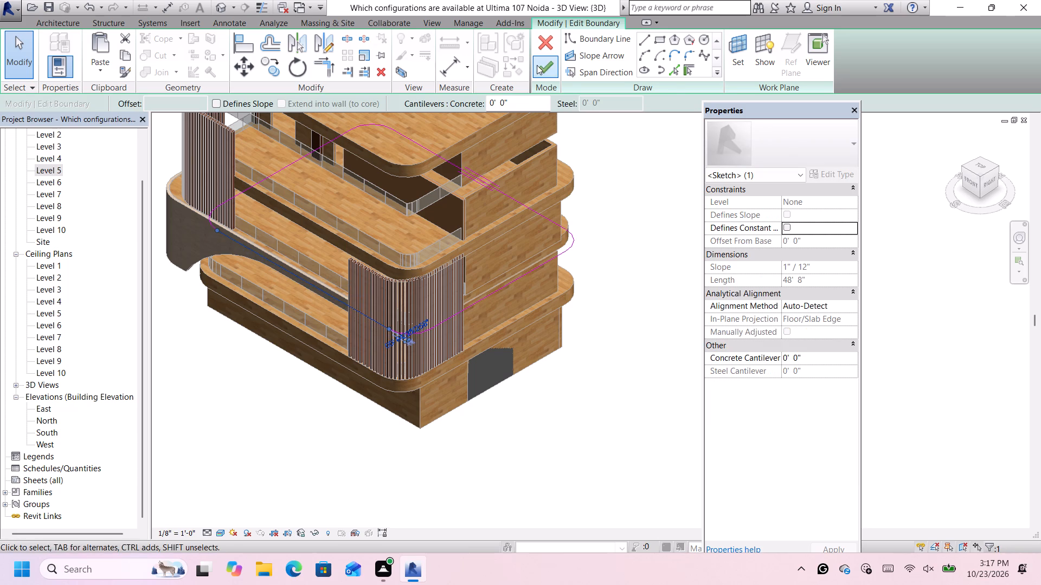
click(537, 65)
scroll(242, 190, up, 1)
scroll(242, 190, down, 4)
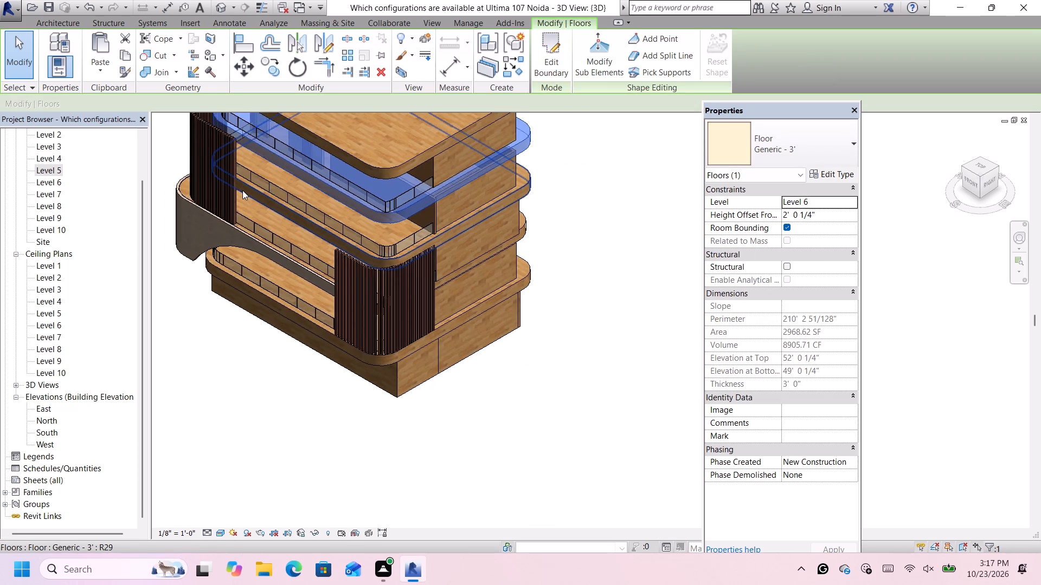
scroll(242, 190, down, 3)
click(401, 292)
Delete the short glazing piece at the Level 6 balcony's front corner.
scroll(304, 154, up, 8)
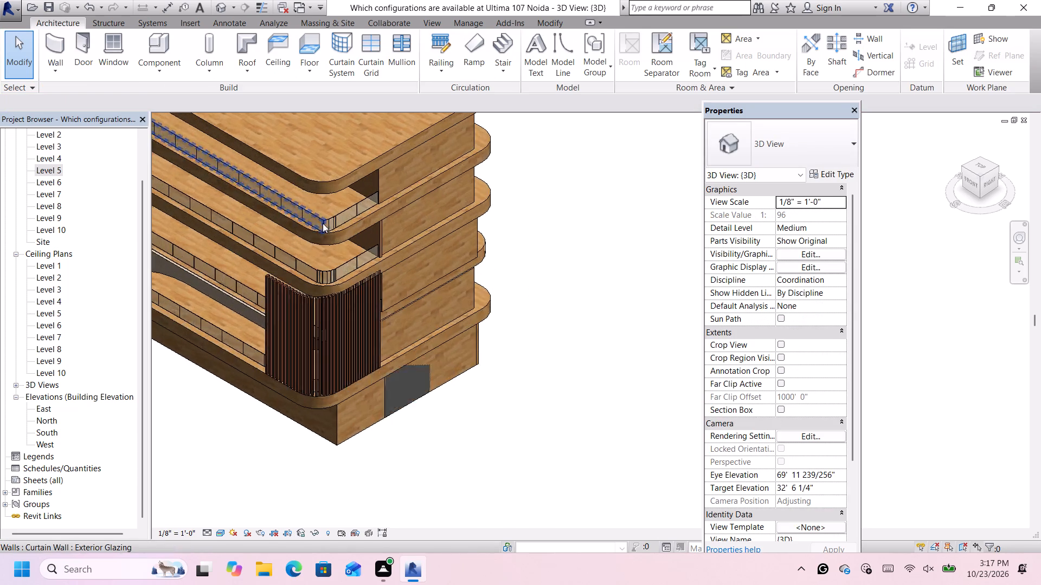
scroll(323, 223, up, 7)
click(334, 219)
key(Delete)
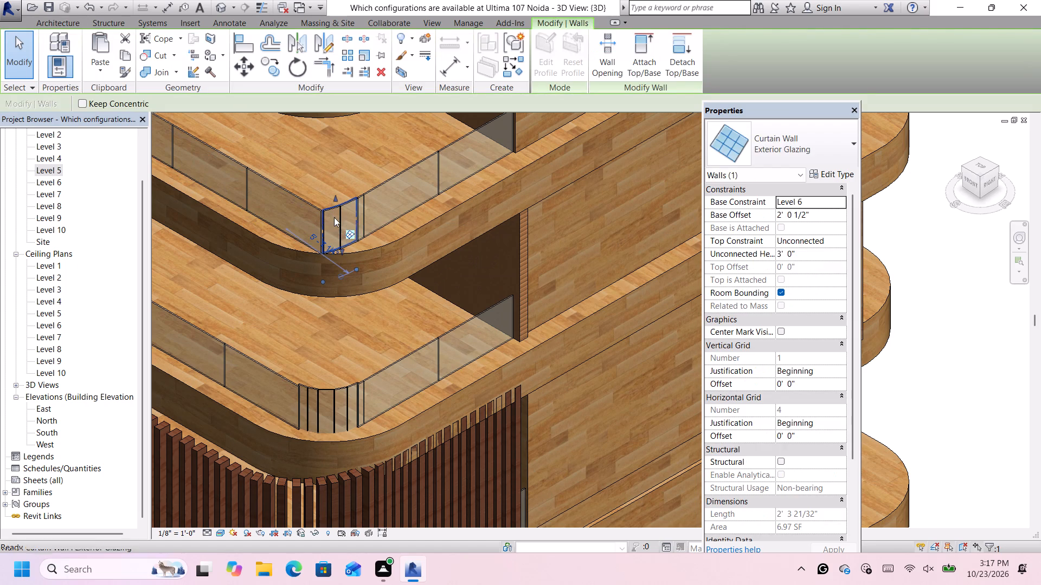
Shorten the long Level 6 front balcony glazing at its corner end to a length of about 48' 9".
click(323, 221)
scroll(323, 228, up, 2)
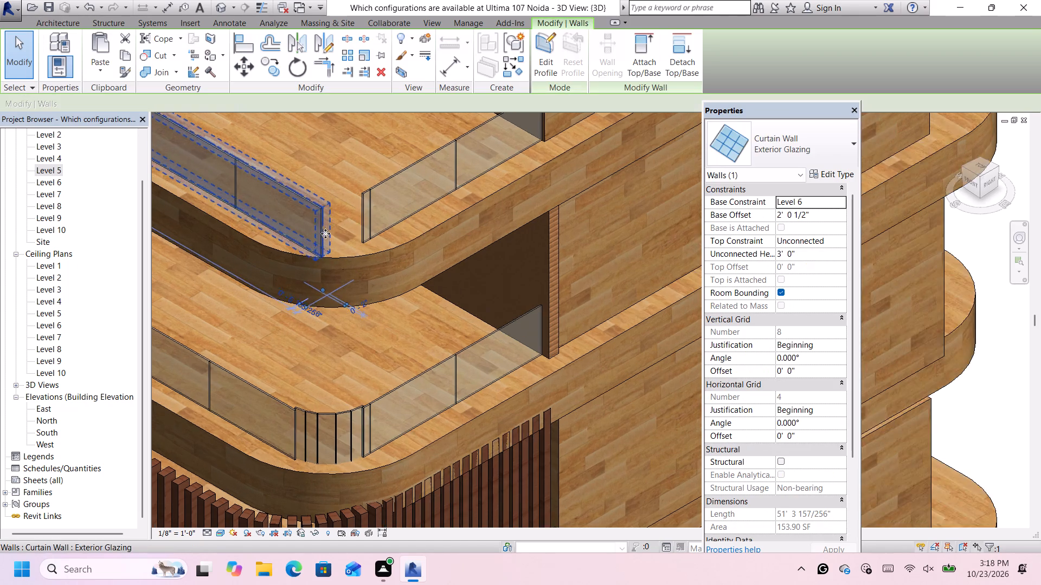
scroll(325, 233, up, 5)
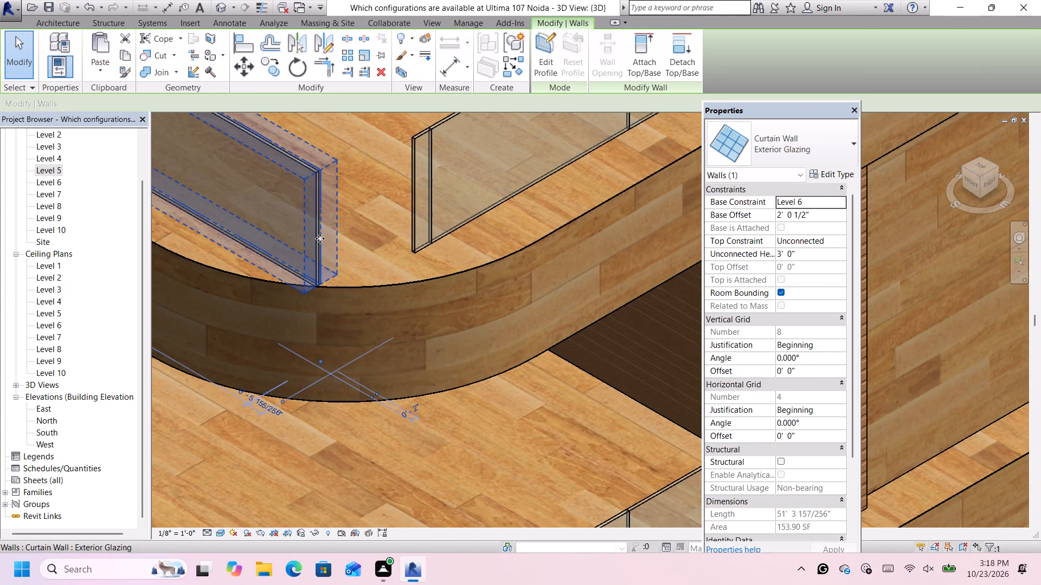
scroll(321, 244, up, 1)
drag(321, 380, 310, 373)
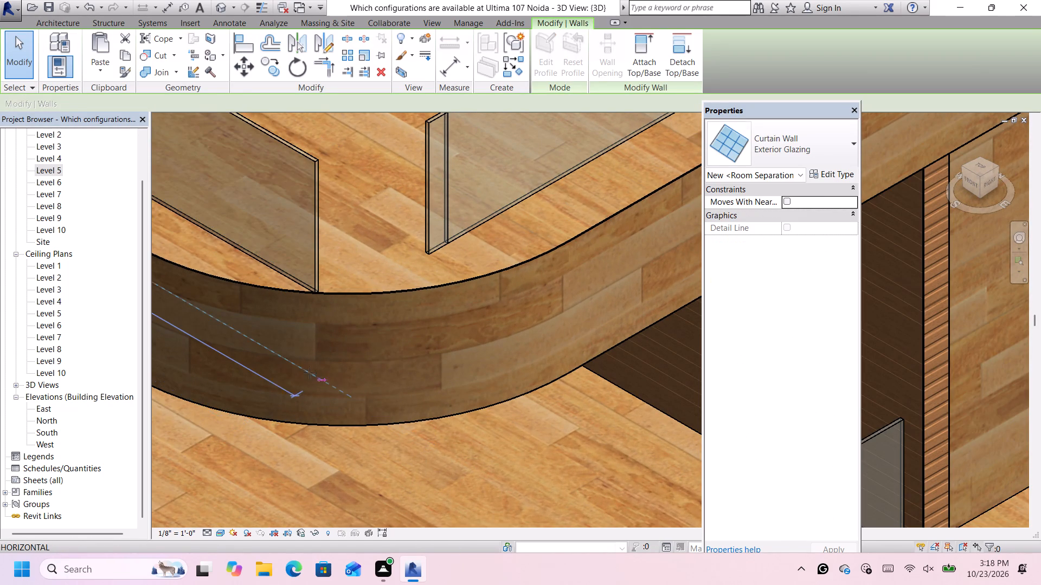
drag(310, 373, 237, 316)
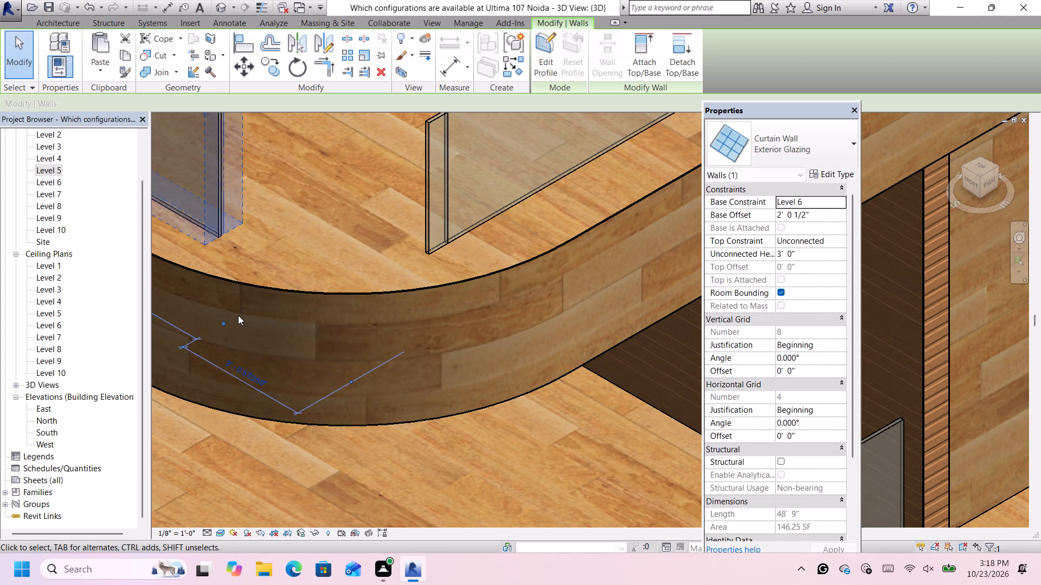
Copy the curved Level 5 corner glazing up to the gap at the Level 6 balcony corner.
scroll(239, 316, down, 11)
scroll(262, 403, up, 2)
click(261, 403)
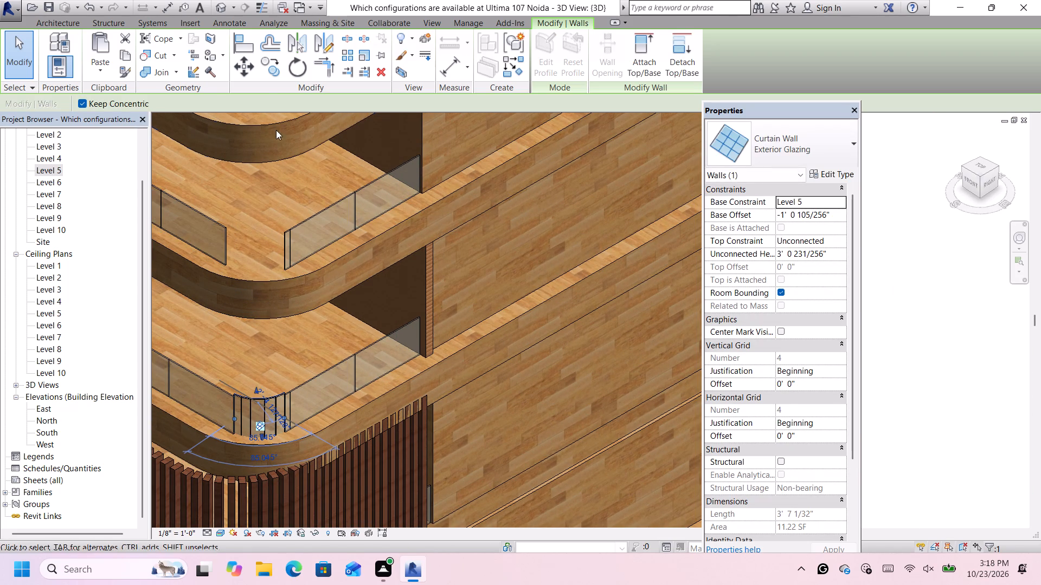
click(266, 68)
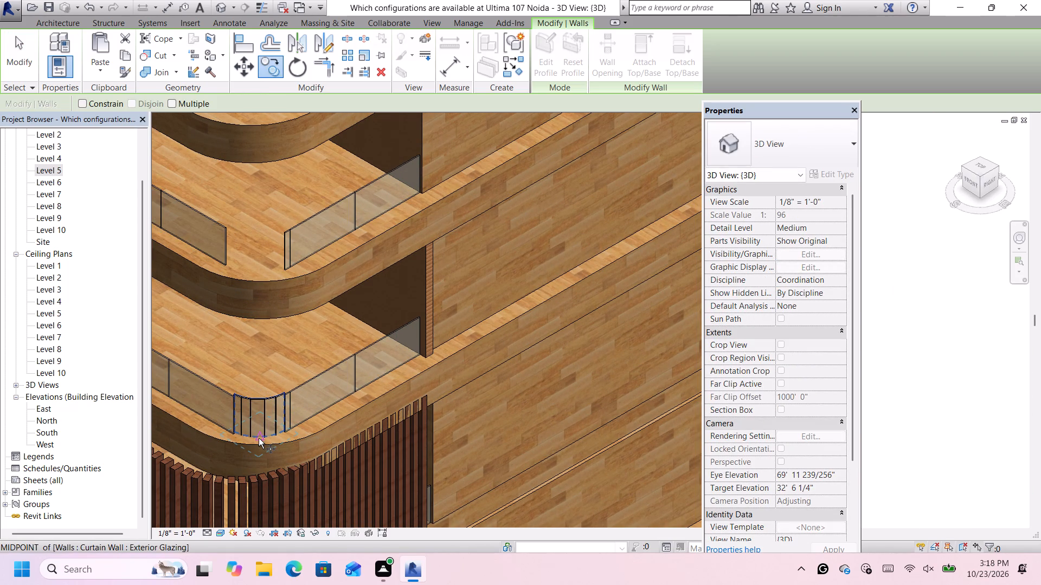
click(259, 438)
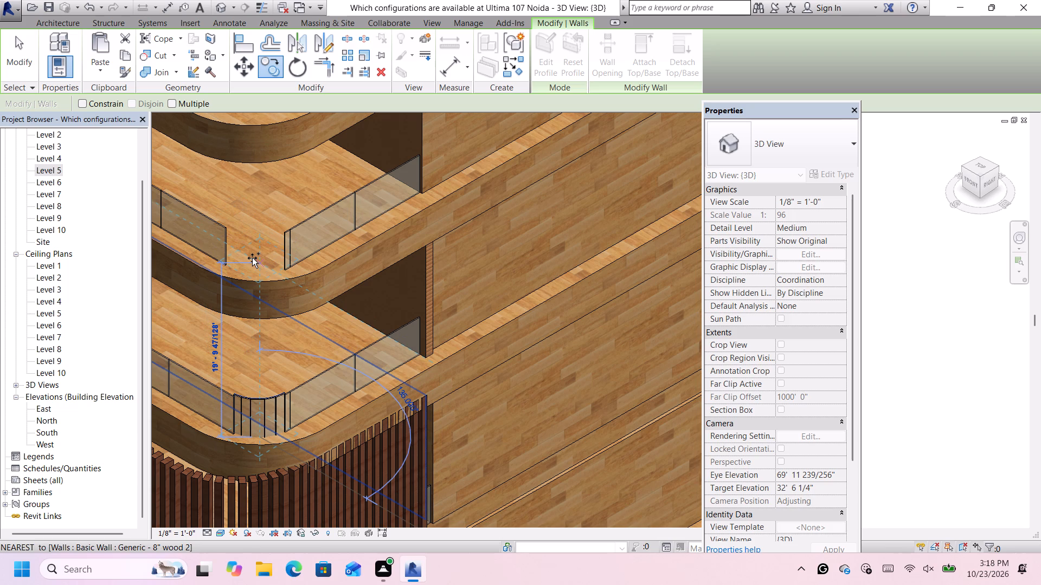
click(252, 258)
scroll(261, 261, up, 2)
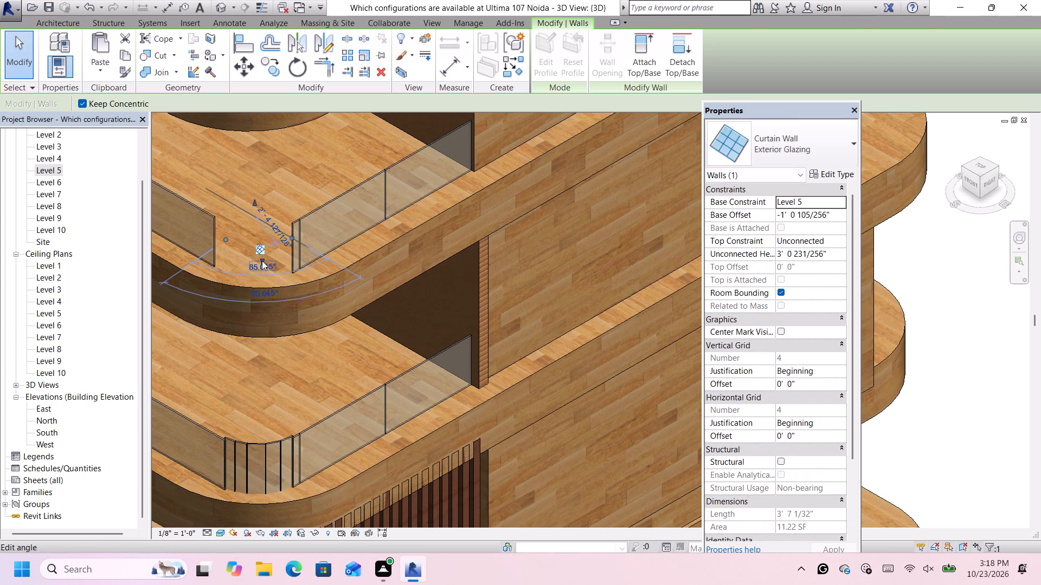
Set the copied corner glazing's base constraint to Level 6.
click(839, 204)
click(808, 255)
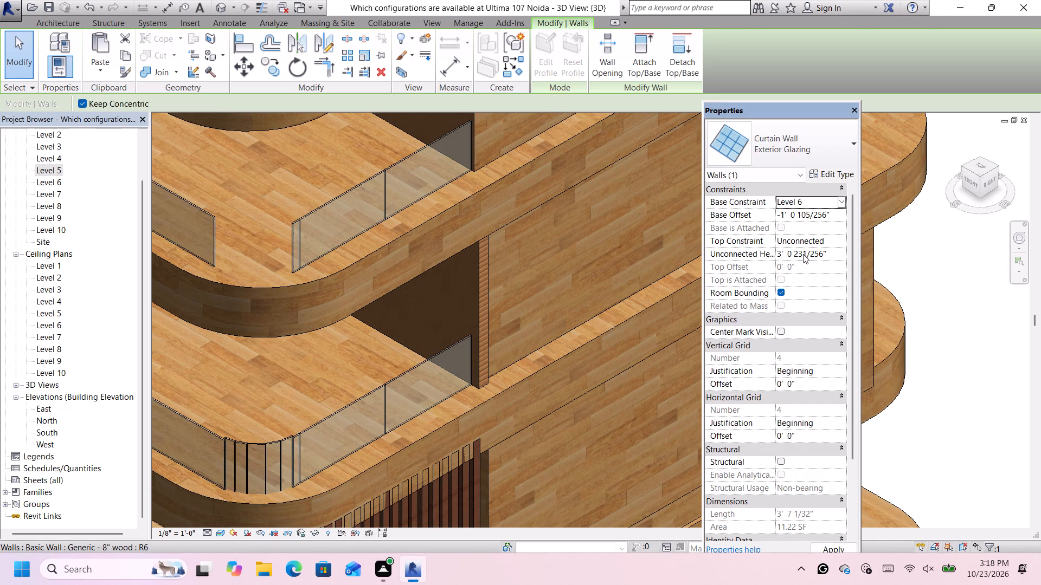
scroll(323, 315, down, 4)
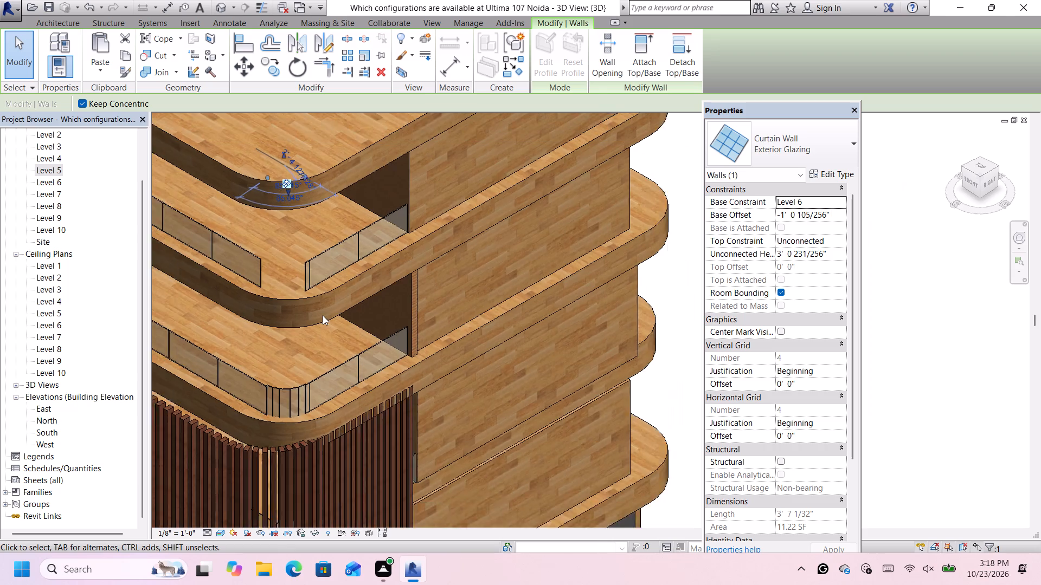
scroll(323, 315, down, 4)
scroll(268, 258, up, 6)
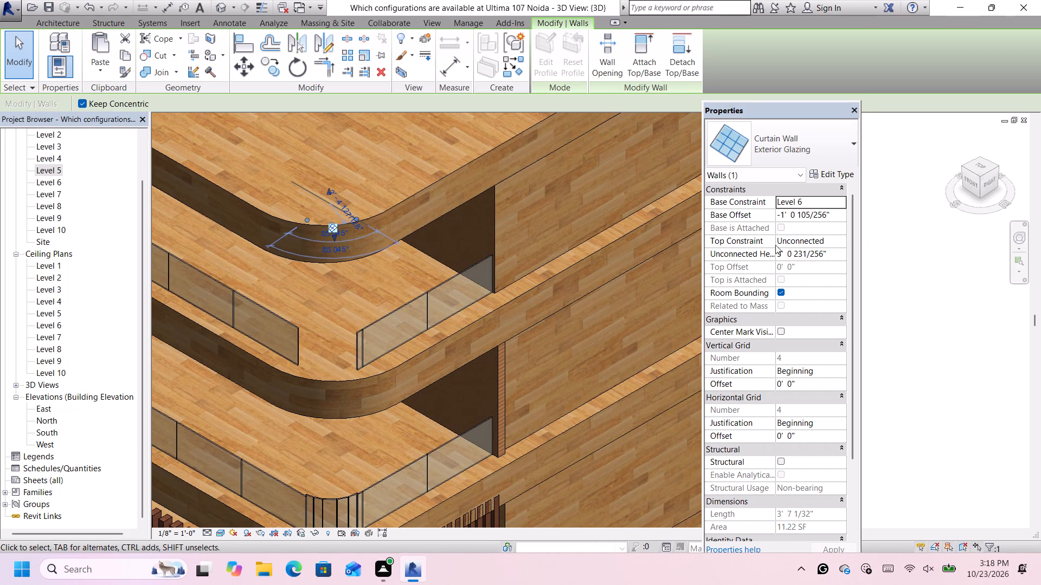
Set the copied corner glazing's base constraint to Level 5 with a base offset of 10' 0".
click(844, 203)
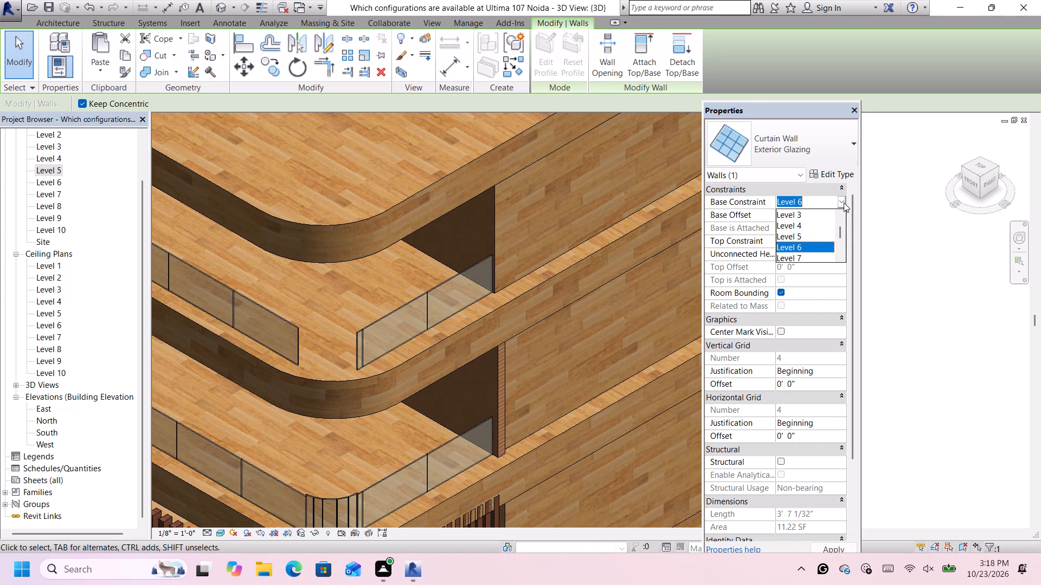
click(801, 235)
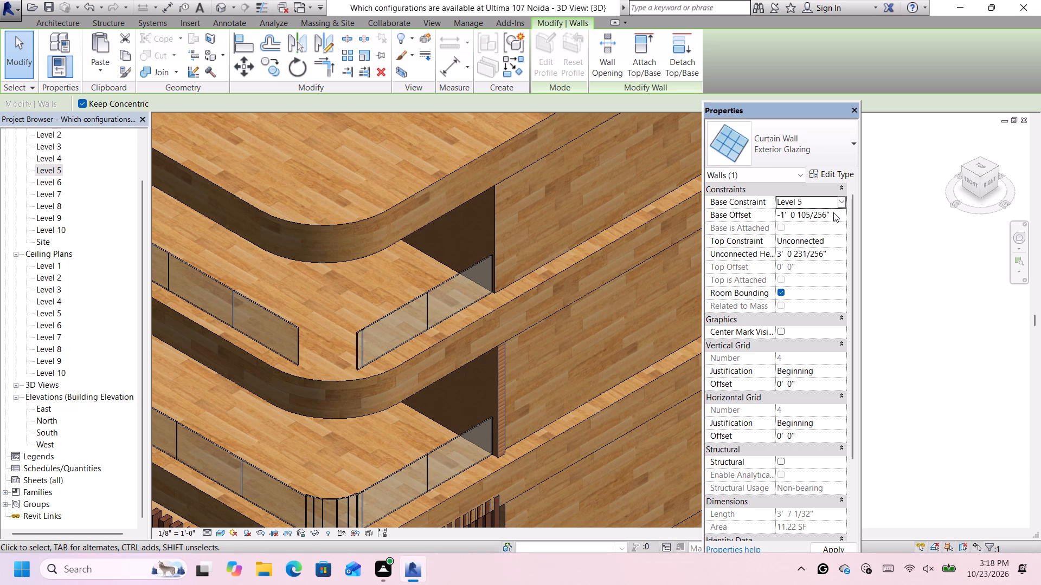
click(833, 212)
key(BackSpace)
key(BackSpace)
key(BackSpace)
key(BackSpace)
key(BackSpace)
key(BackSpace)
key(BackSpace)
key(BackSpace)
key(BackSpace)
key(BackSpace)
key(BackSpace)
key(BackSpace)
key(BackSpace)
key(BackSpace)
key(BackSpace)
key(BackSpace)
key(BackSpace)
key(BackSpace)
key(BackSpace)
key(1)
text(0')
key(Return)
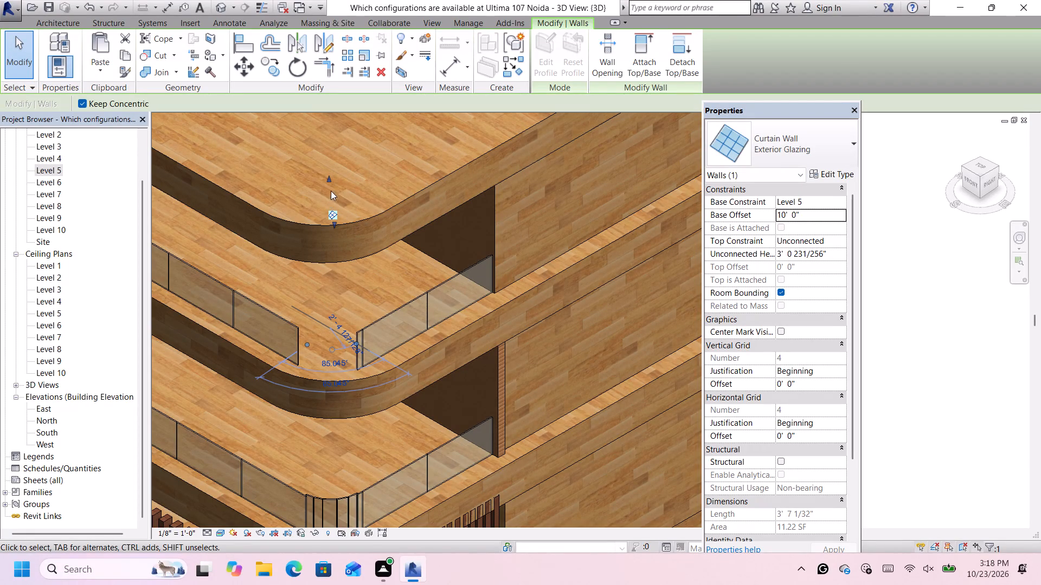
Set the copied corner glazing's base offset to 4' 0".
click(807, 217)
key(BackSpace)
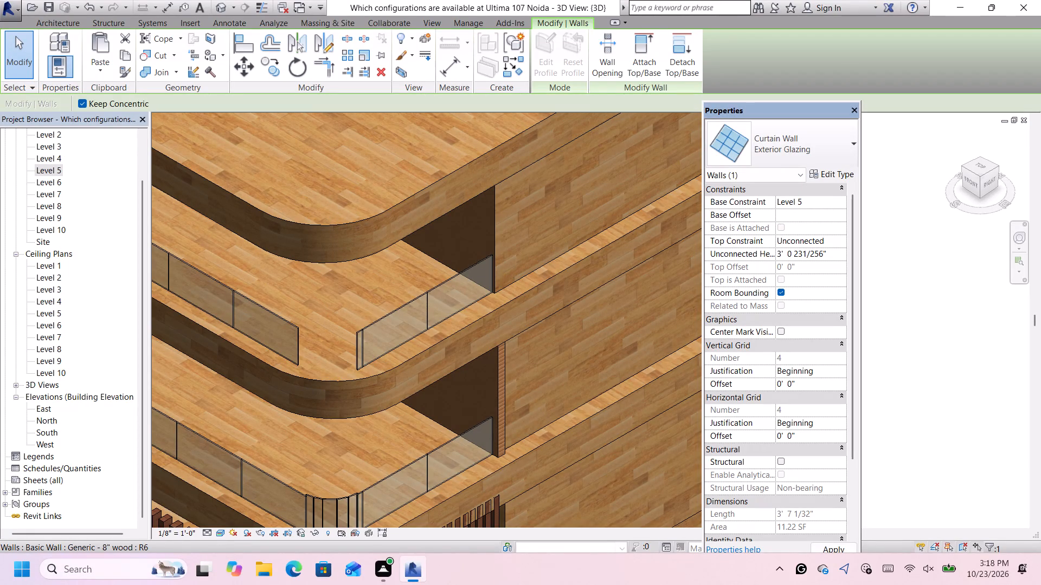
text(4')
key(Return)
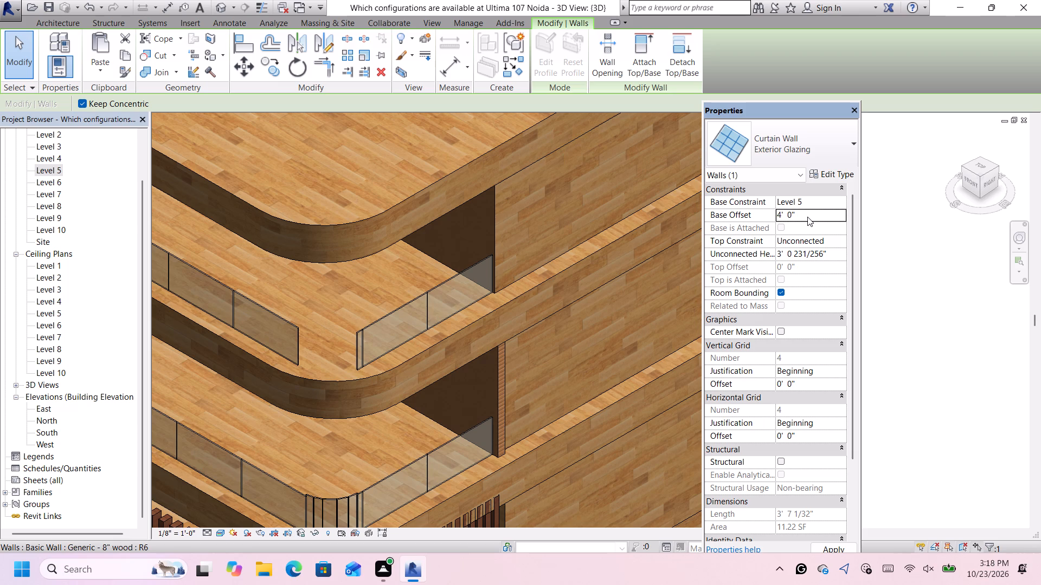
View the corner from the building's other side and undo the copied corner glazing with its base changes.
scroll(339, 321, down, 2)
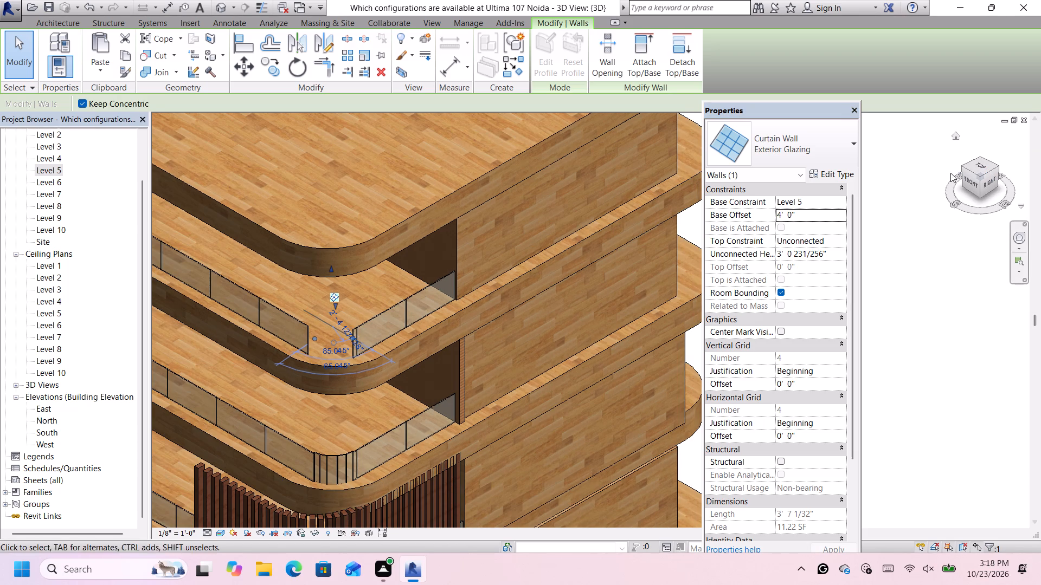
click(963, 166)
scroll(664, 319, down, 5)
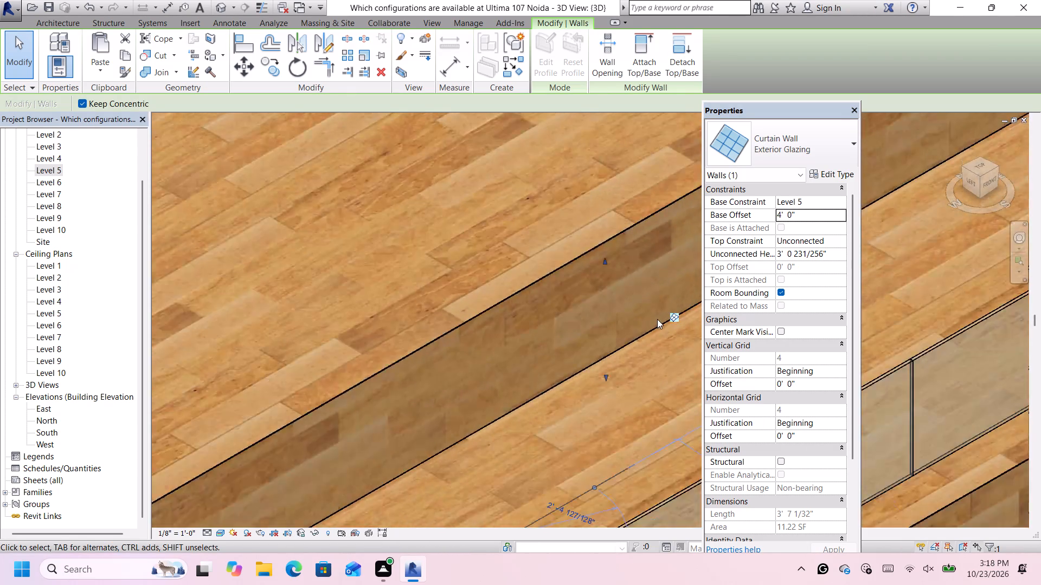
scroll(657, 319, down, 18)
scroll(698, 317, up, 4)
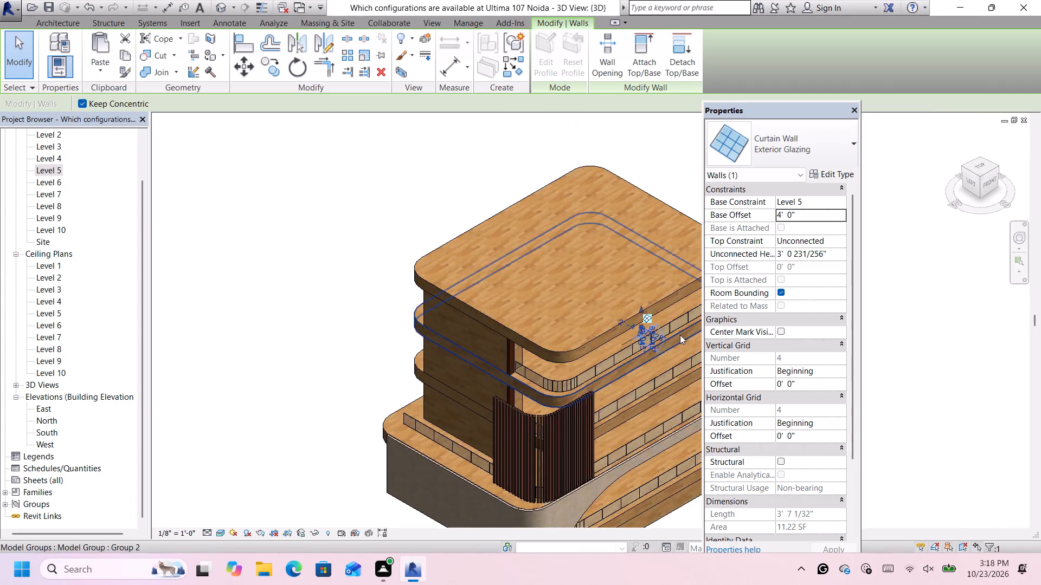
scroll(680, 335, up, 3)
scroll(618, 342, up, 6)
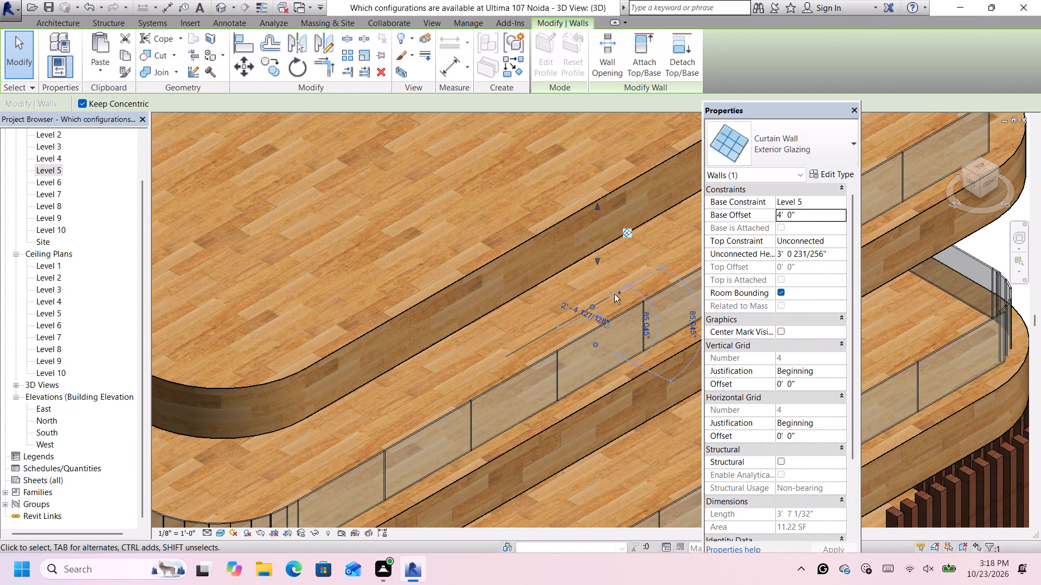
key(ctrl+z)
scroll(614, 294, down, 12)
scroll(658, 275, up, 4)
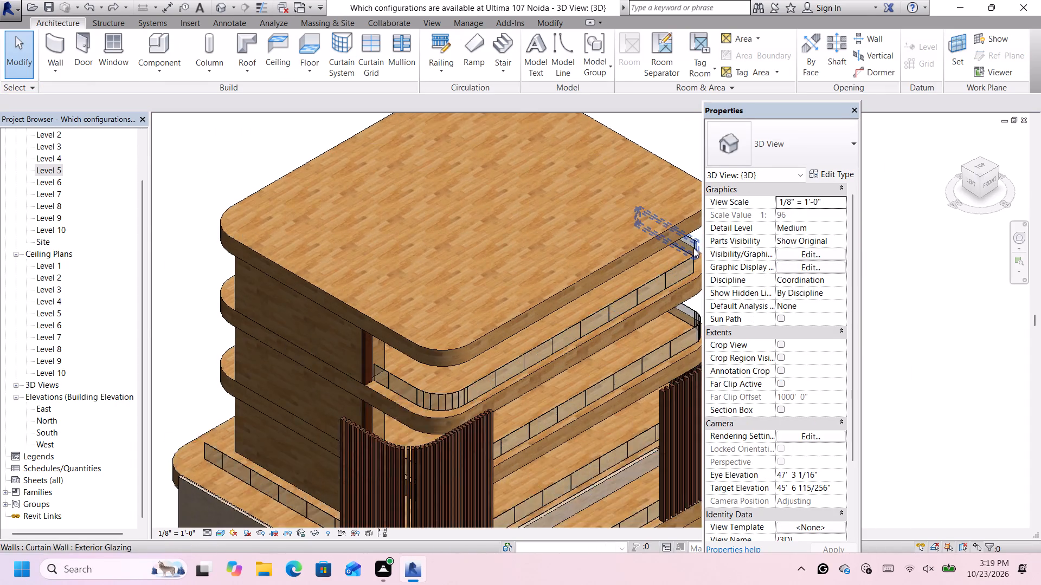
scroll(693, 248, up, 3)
Open the South elevation and examine how the balcony floors and glazing relate to the level lines around Level 6.
double_click(48, 431)
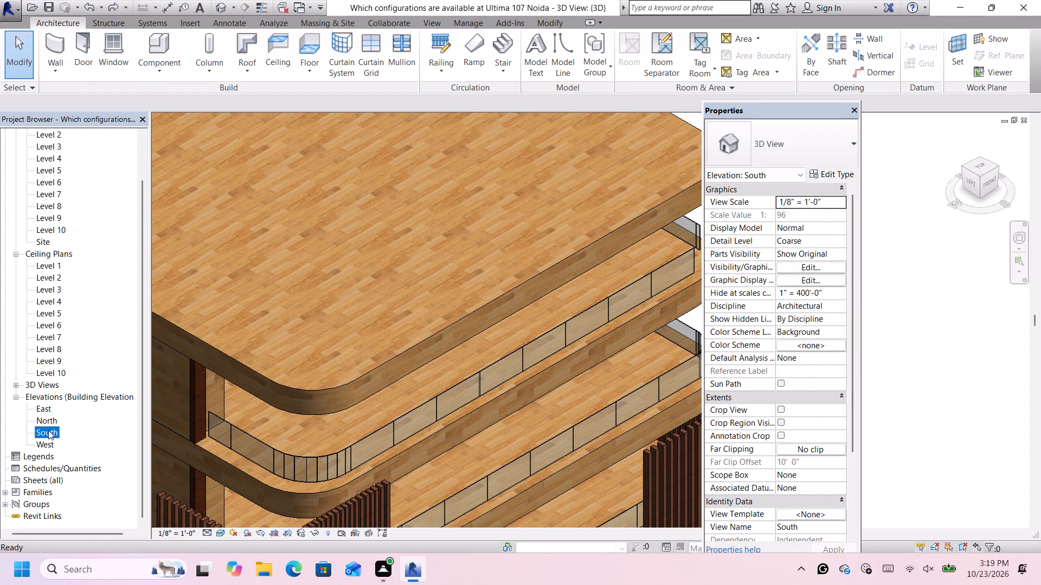
scroll(265, 358, down, 6)
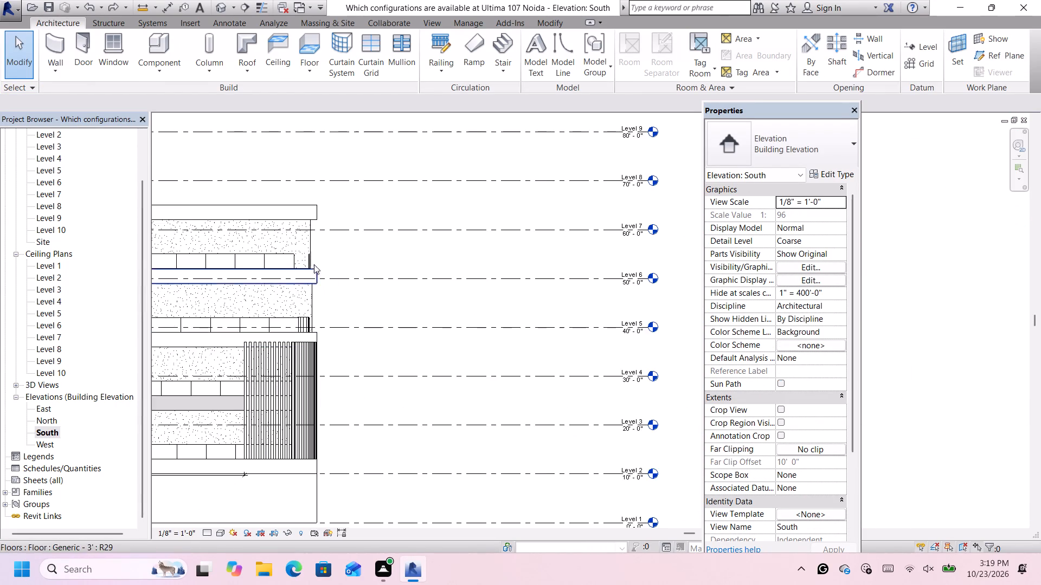
scroll(310, 261, down, 3)
scroll(509, 276, up, 9)
scroll(534, 273, down, 2)
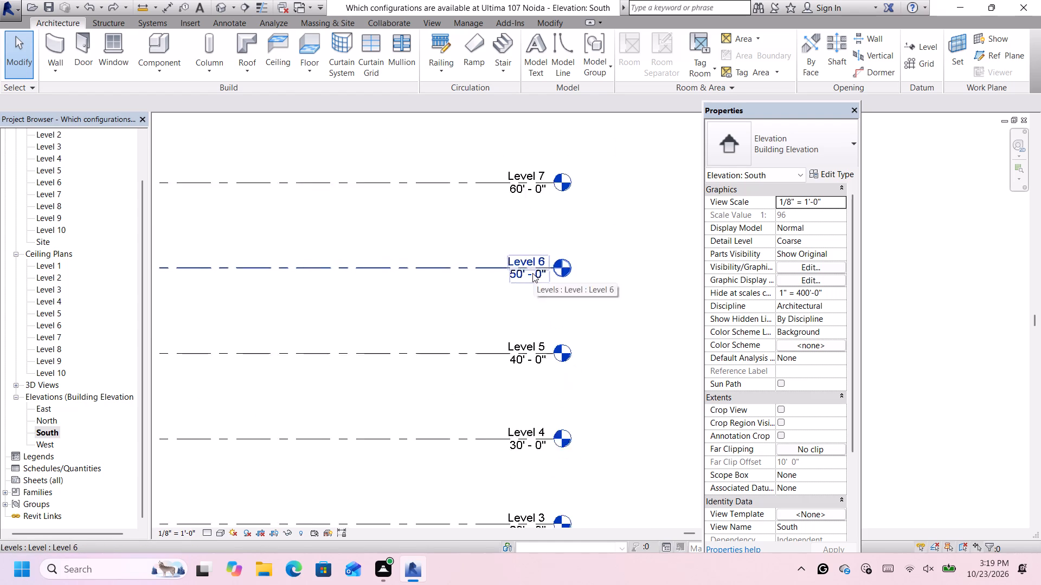
scroll(532, 273, down, 7)
scroll(142, 300, up, 1)
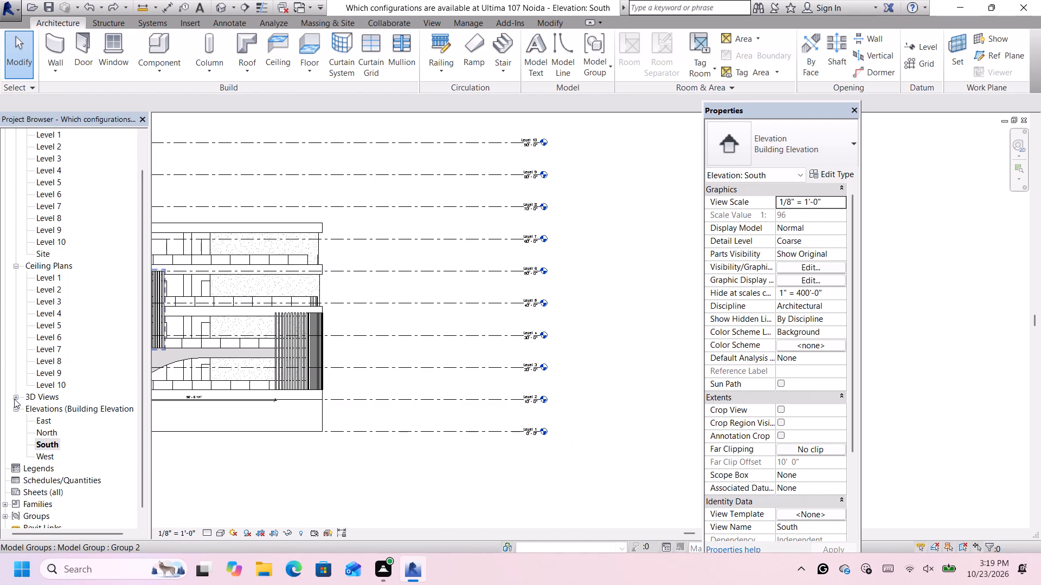
In the Level 6 floor plan, shorten the side balcony glazing at its corner end to a length of 12' 5".
double_click(48, 190)
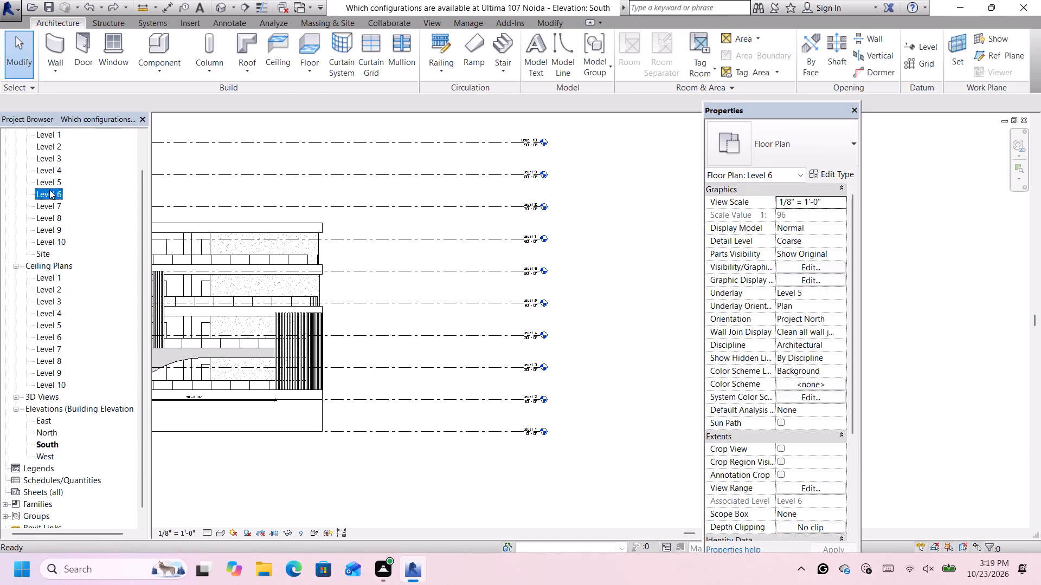
scroll(612, 280, up, 2)
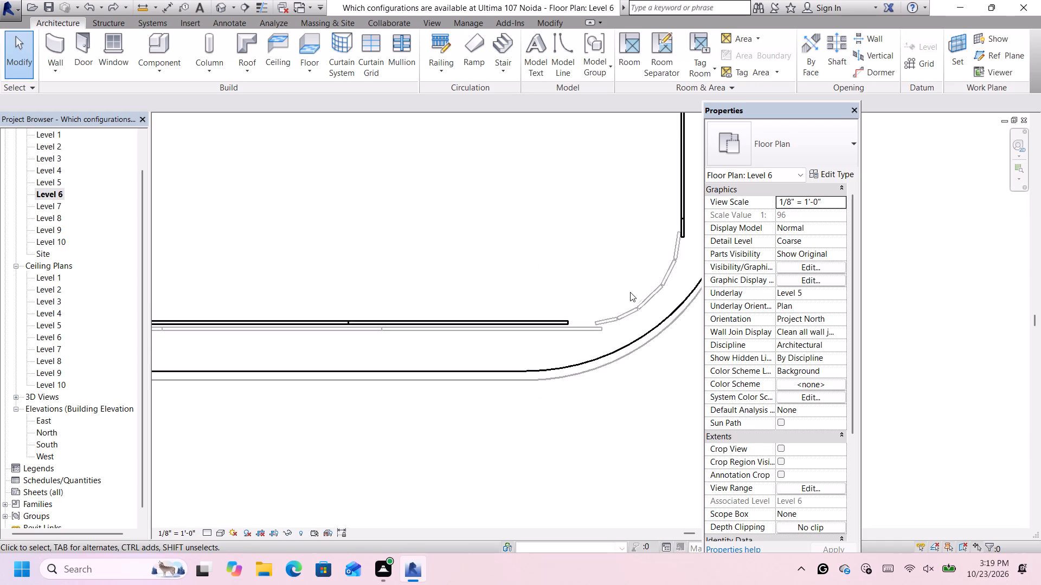
scroll(630, 292, down, 8)
scroll(639, 275, up, 4)
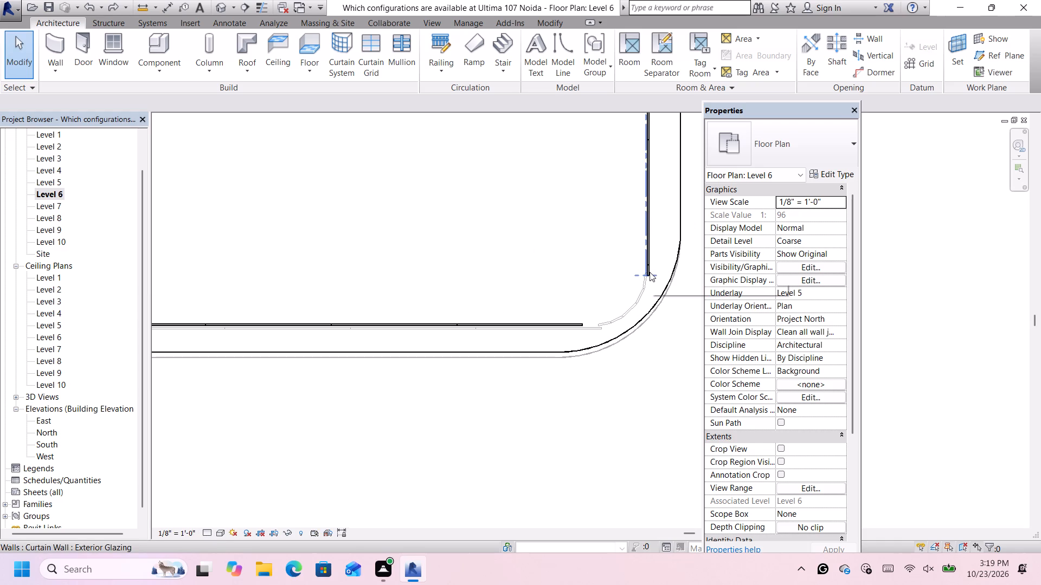
click(650, 272)
scroll(650, 272, up, 3)
drag(646, 277, 644, 266)
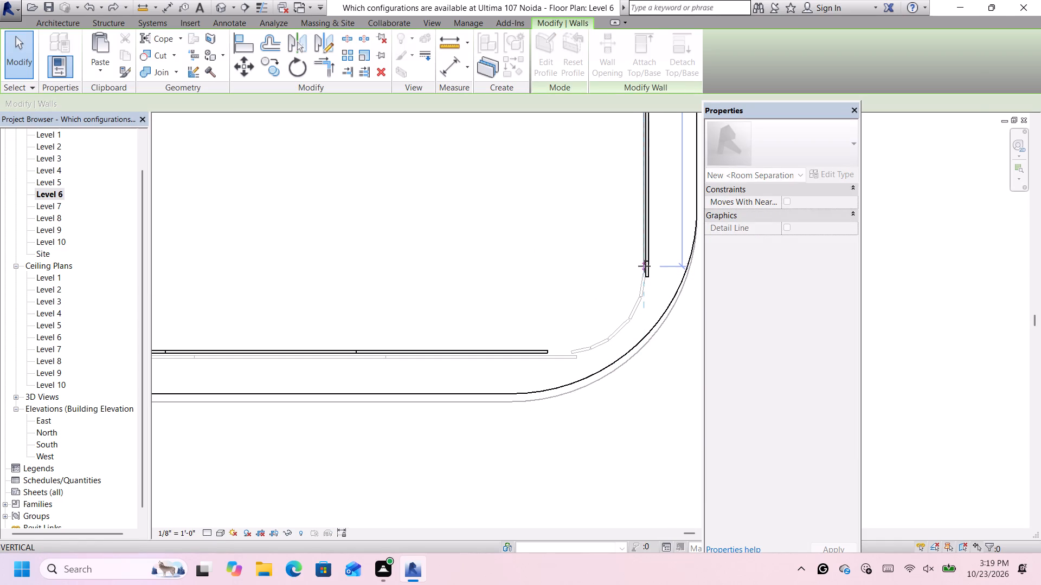
drag(644, 266, 643, 264)
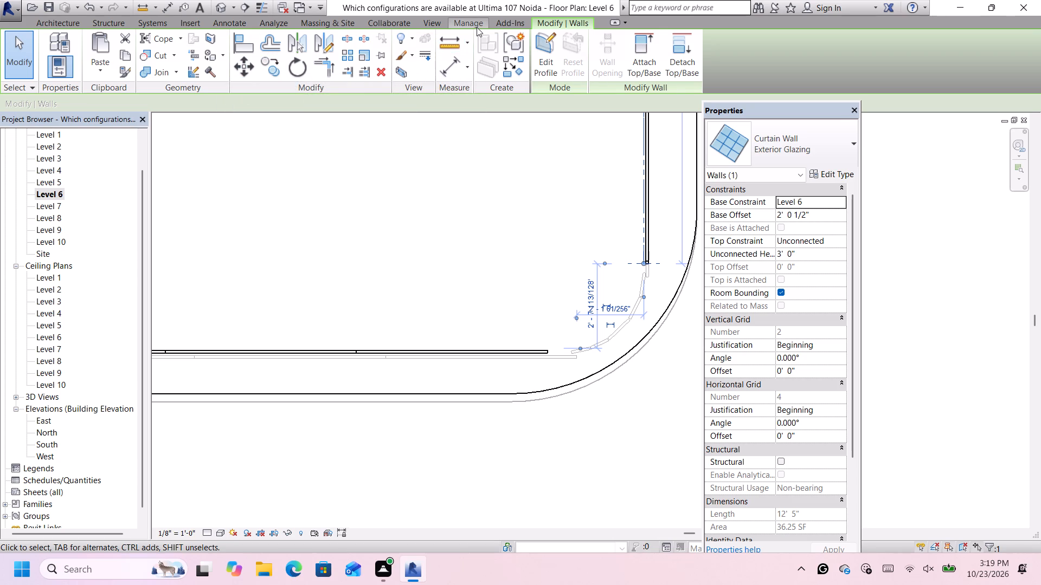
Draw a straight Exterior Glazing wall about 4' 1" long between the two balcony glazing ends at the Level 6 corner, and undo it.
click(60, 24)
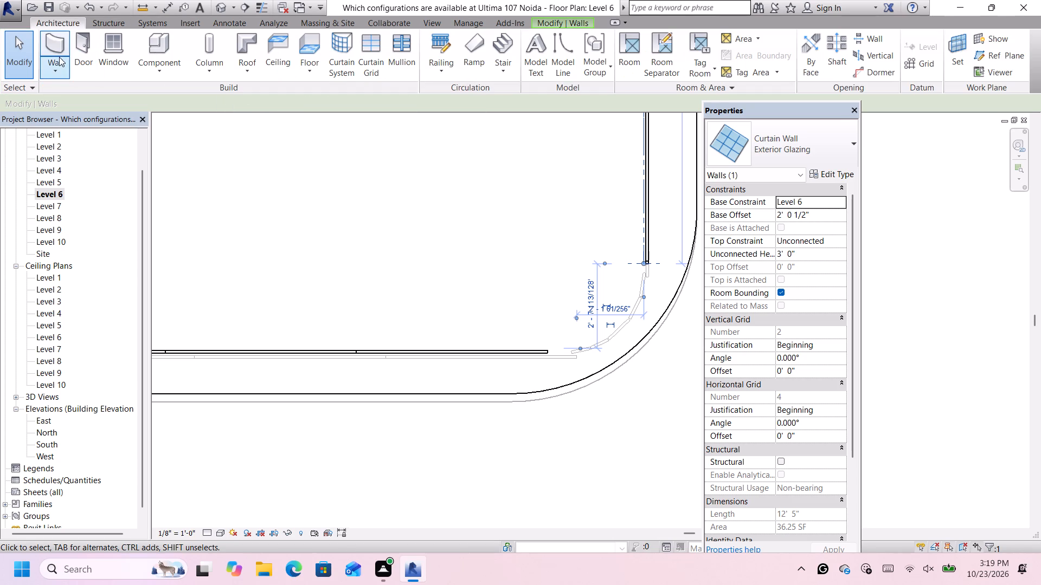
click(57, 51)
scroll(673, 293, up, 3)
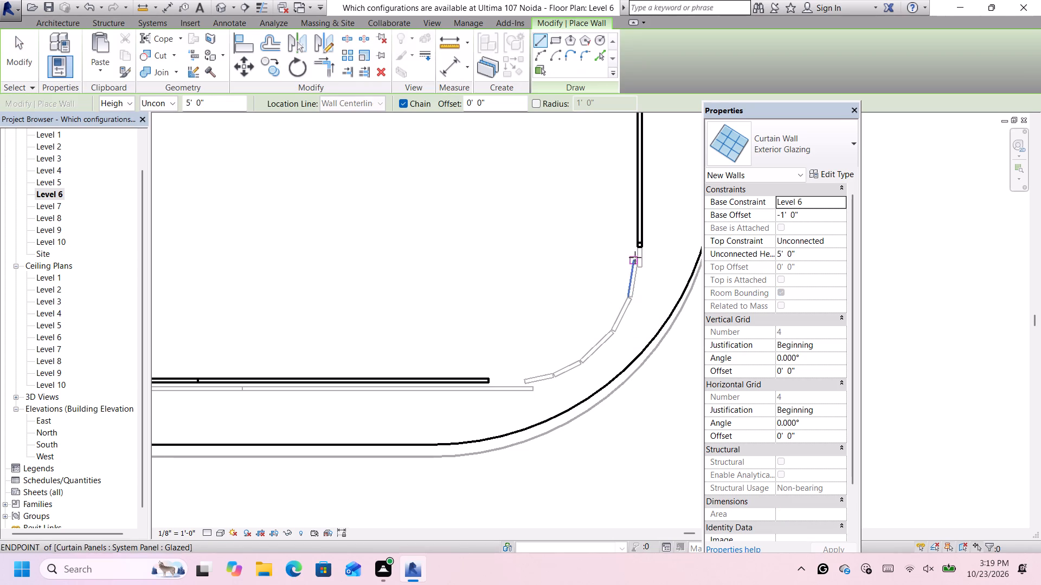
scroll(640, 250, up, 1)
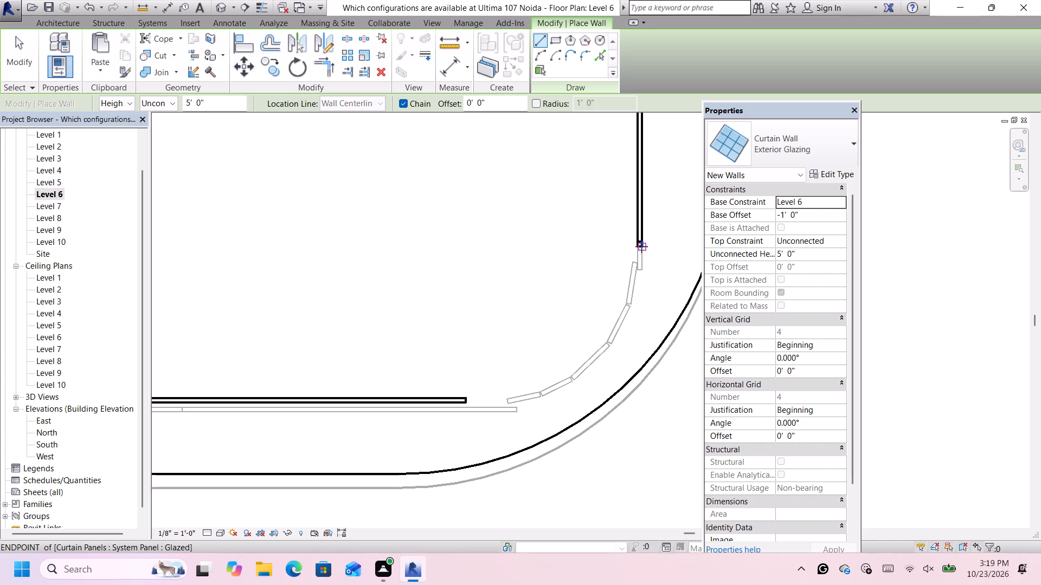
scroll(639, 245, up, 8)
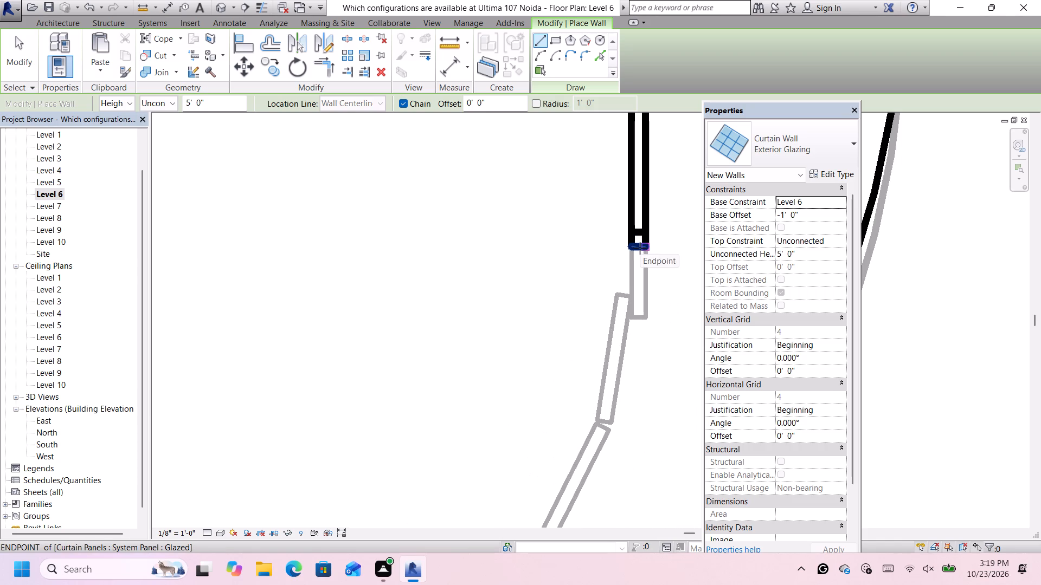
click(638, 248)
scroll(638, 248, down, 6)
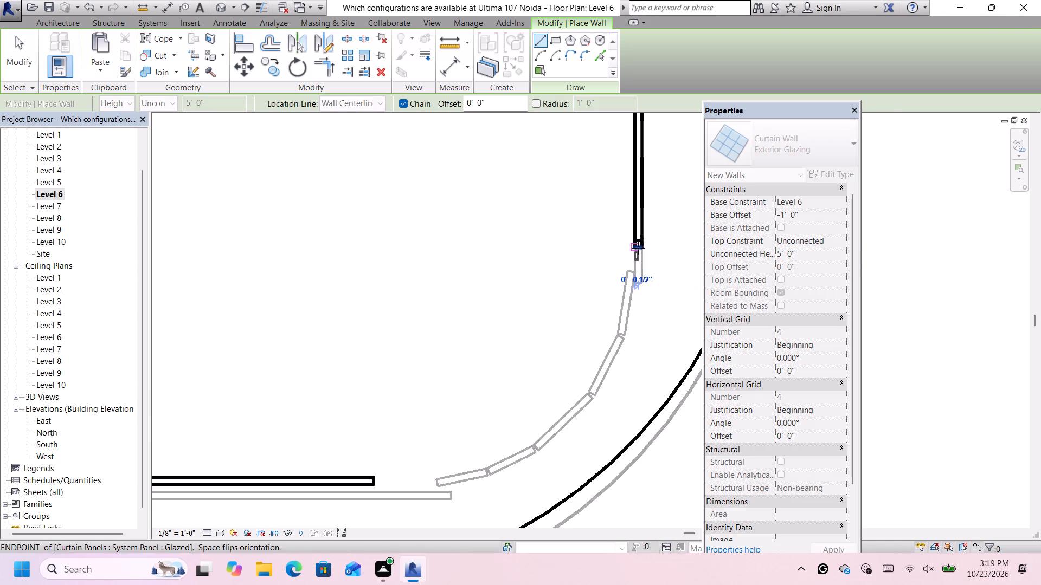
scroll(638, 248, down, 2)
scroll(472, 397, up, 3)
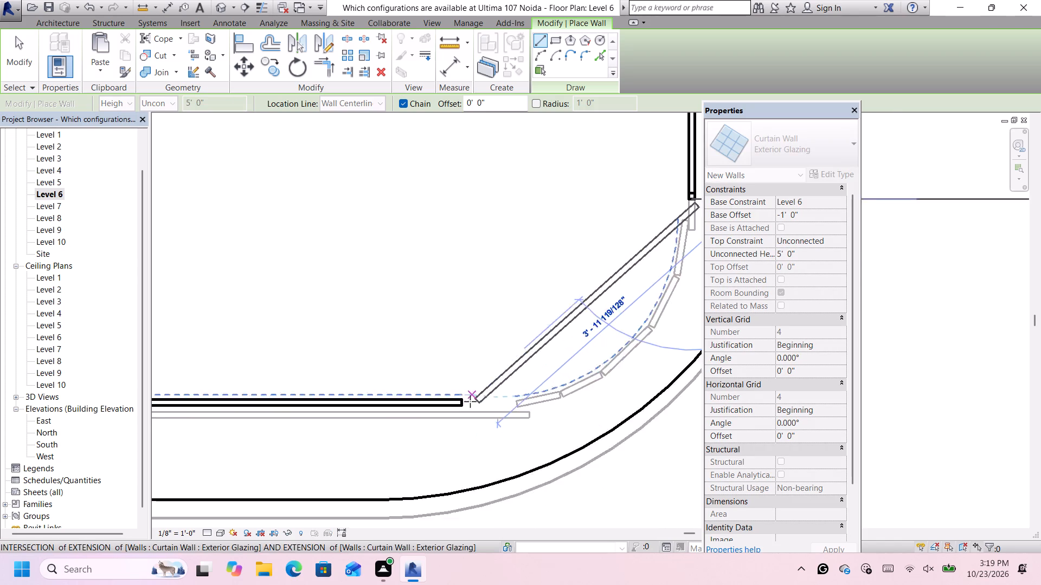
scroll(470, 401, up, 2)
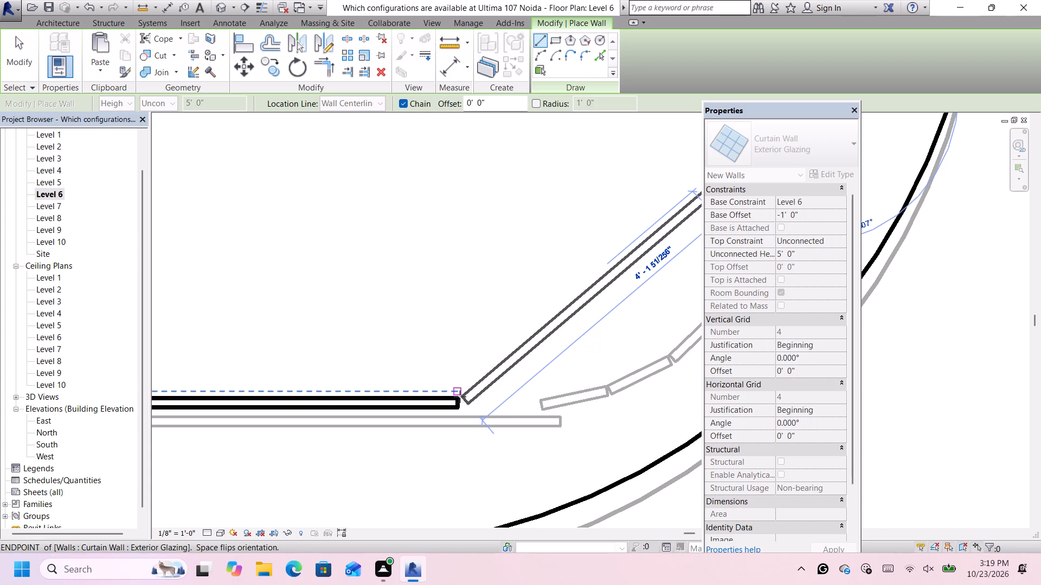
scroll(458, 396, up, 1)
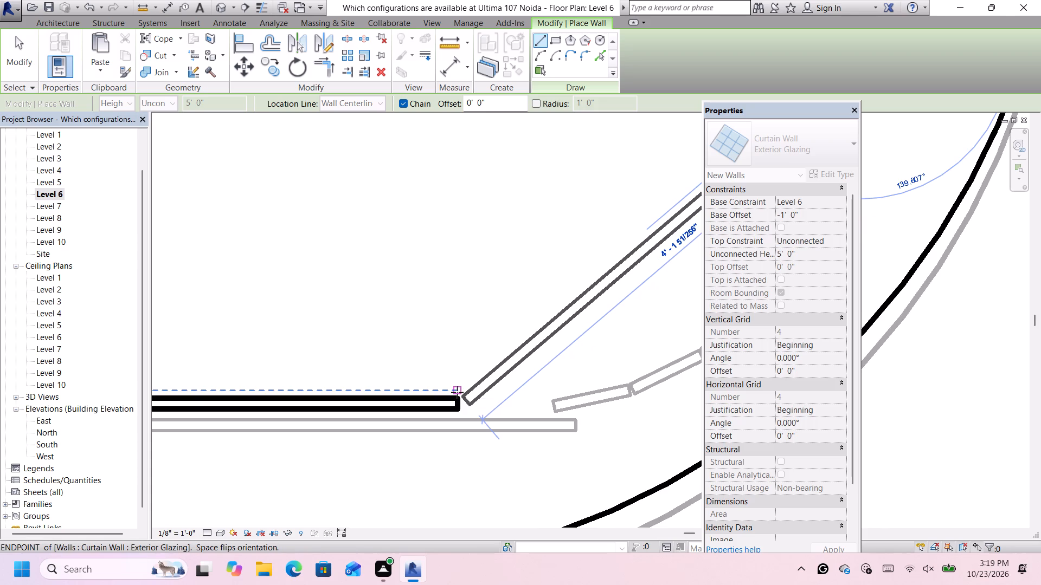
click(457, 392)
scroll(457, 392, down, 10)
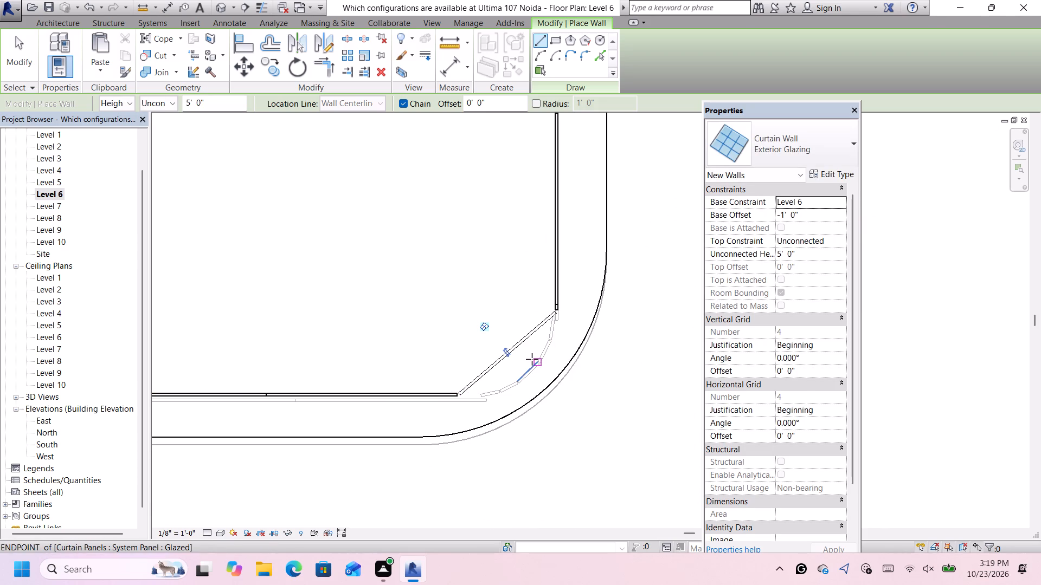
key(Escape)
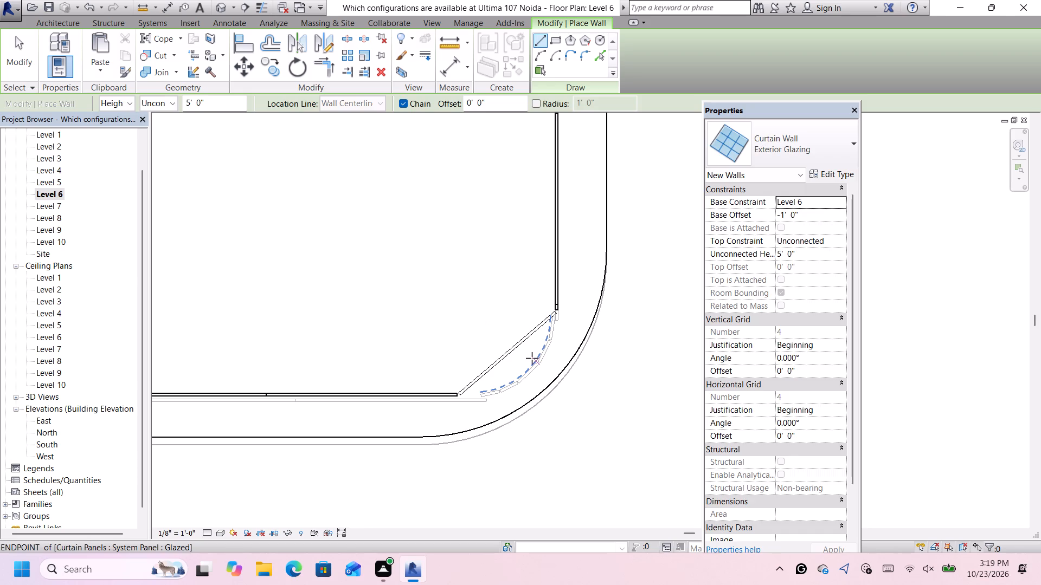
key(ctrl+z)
Draw a start-end-radius arc Exterior Glazing wall joining the two balcony glazing ends at the Level 6 corner, radius about 3' 2".
scroll(518, 326, down, 13)
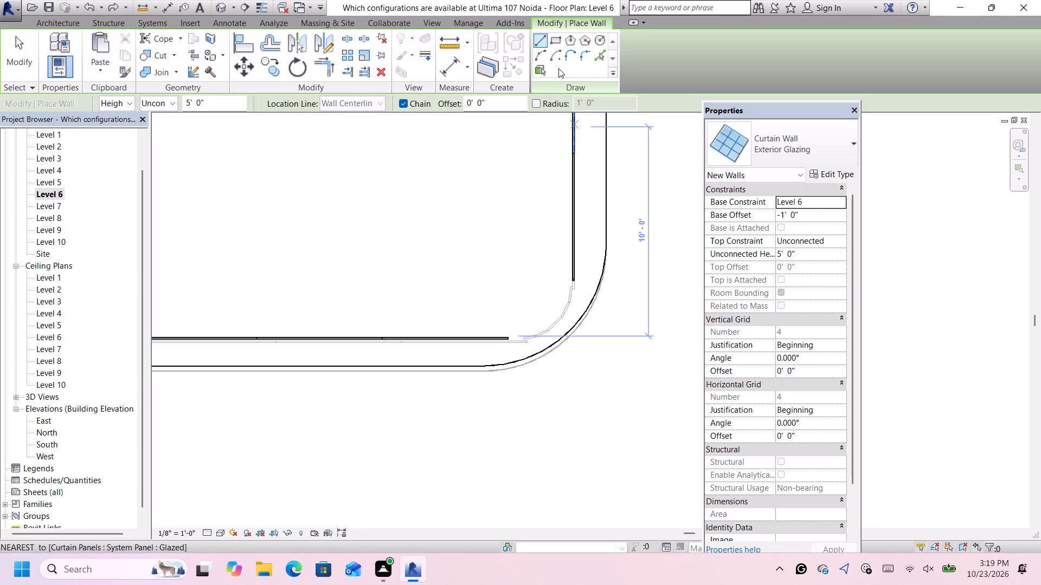
click(541, 55)
scroll(574, 263, up, 8)
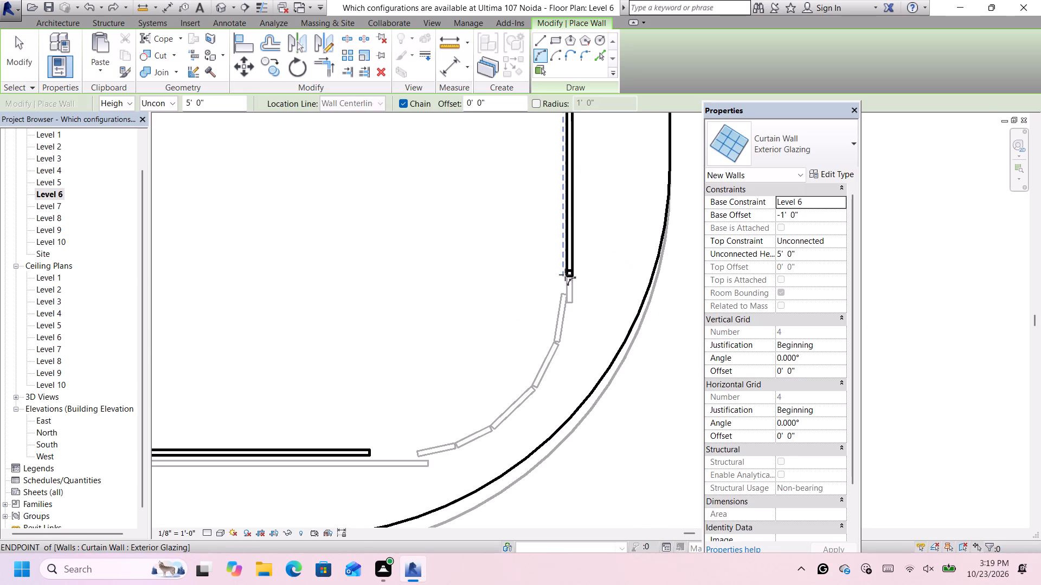
scroll(570, 278, up, 8)
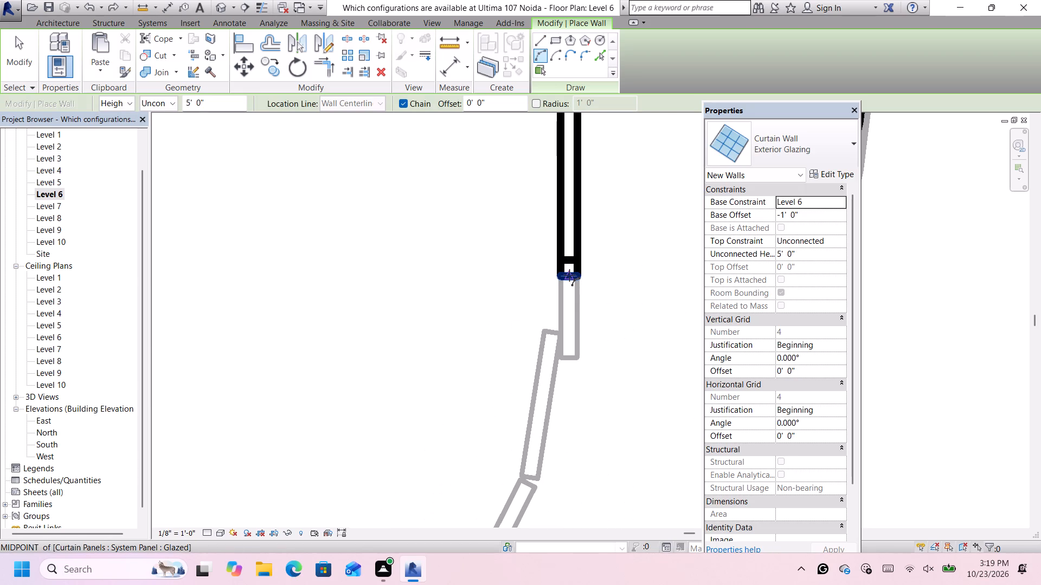
click(569, 275)
scroll(569, 275, down, 13)
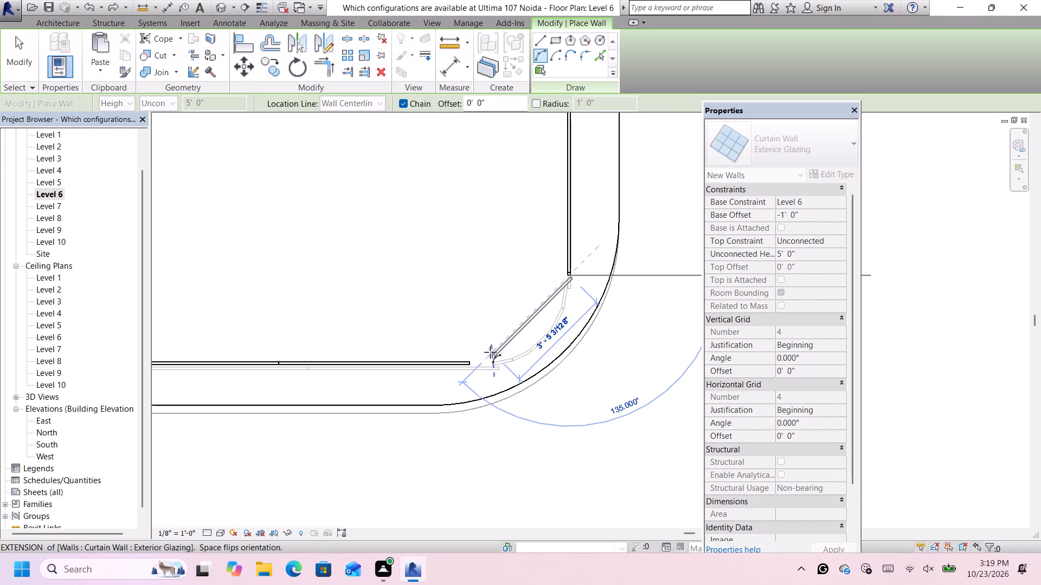
scroll(484, 354, up, 8)
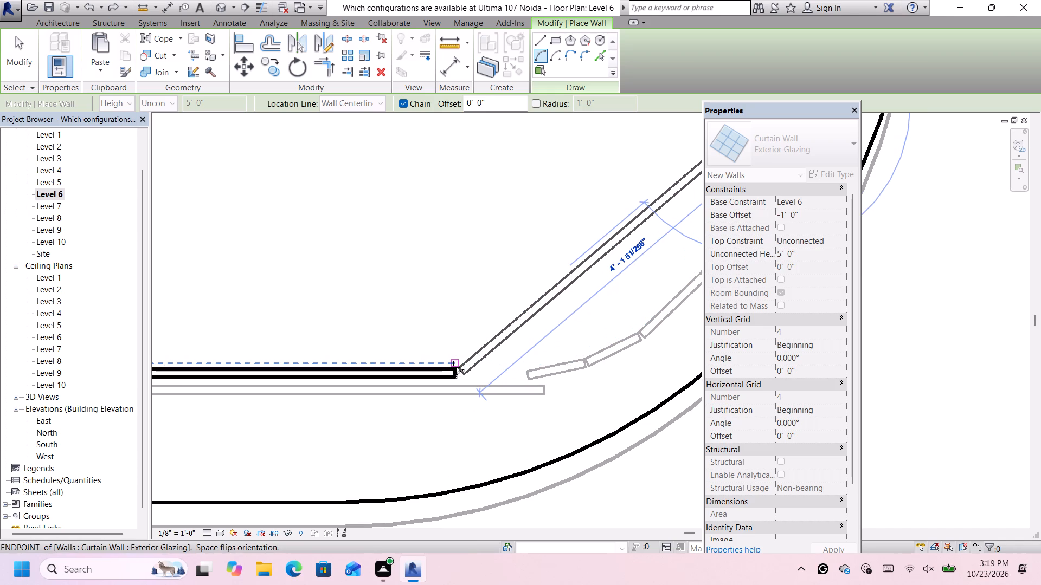
click(453, 367)
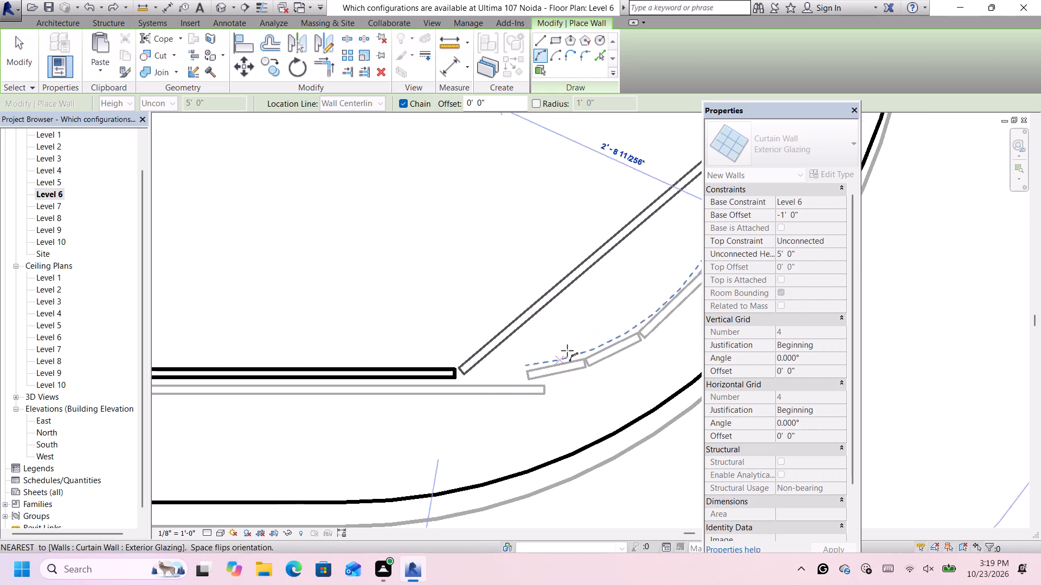
click(544, 352)
scroll(544, 352, down, 2)
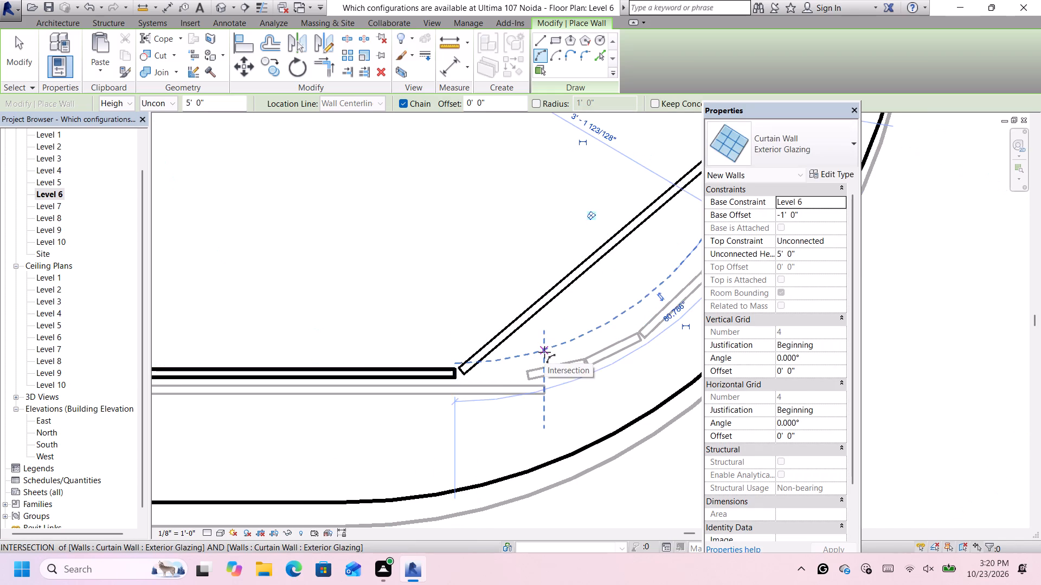
scroll(544, 352, down, 8)
scroll(599, 291, up, 4)
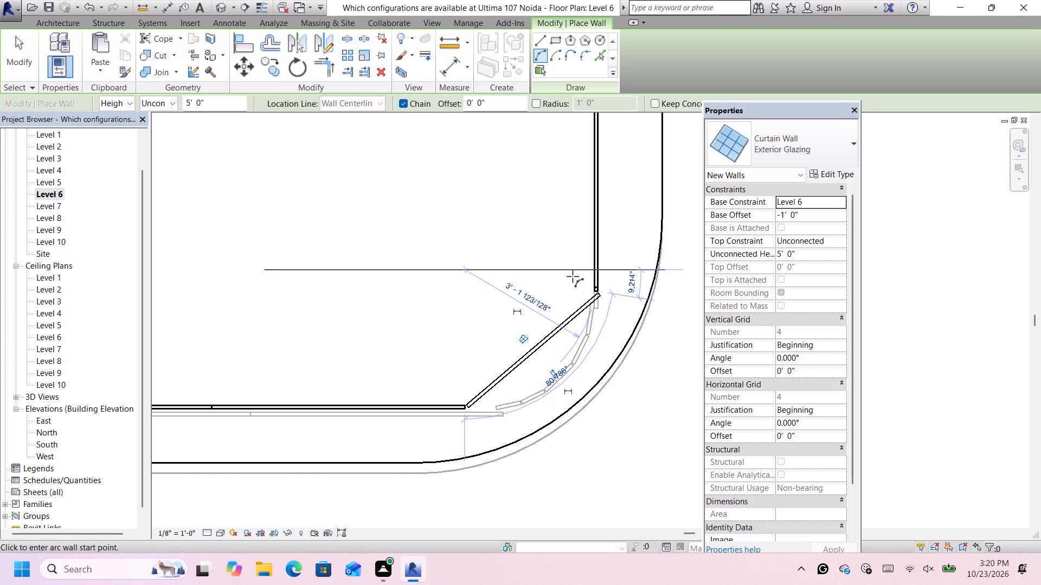
key(Escape)
scroll(588, 310, down, 5)
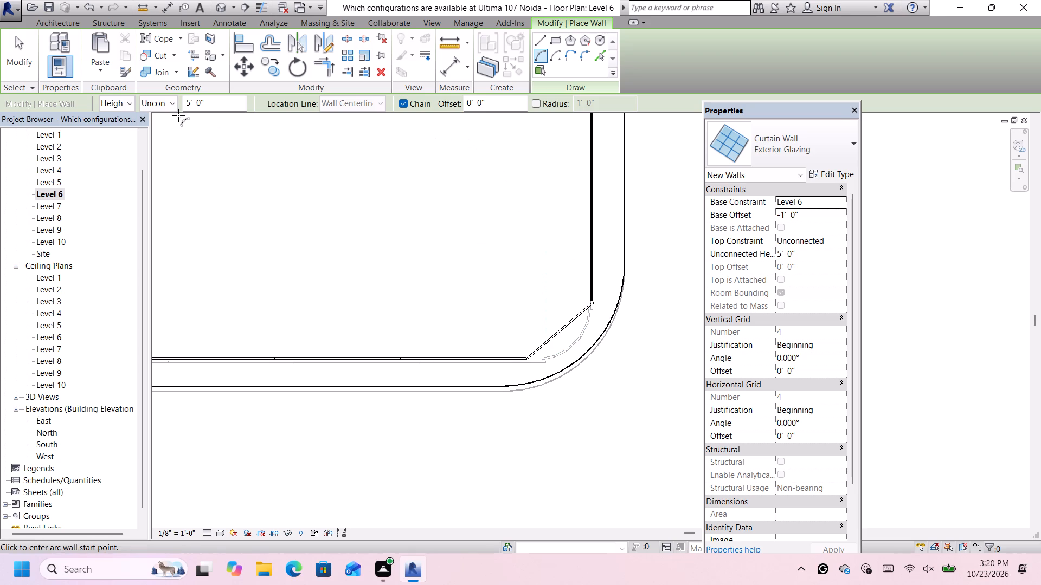
Open the 3D view, turn it to the building's other front corner, and select the new curved Level 6 corner glazing.
click(216, 10)
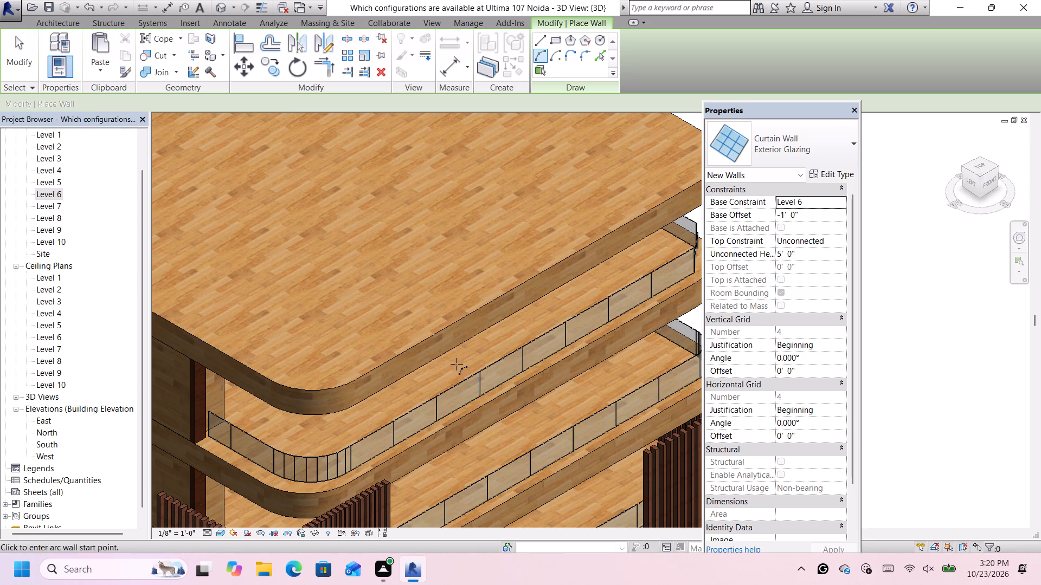
scroll(462, 372, down, 4)
scroll(1006, 170, up, 1)
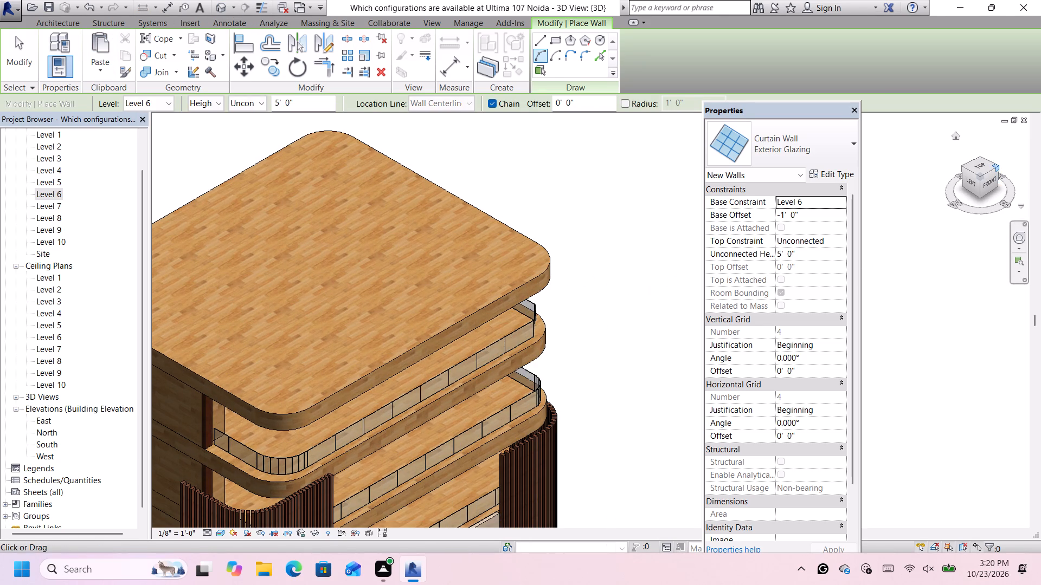
click(998, 167)
scroll(483, 411, up, 2)
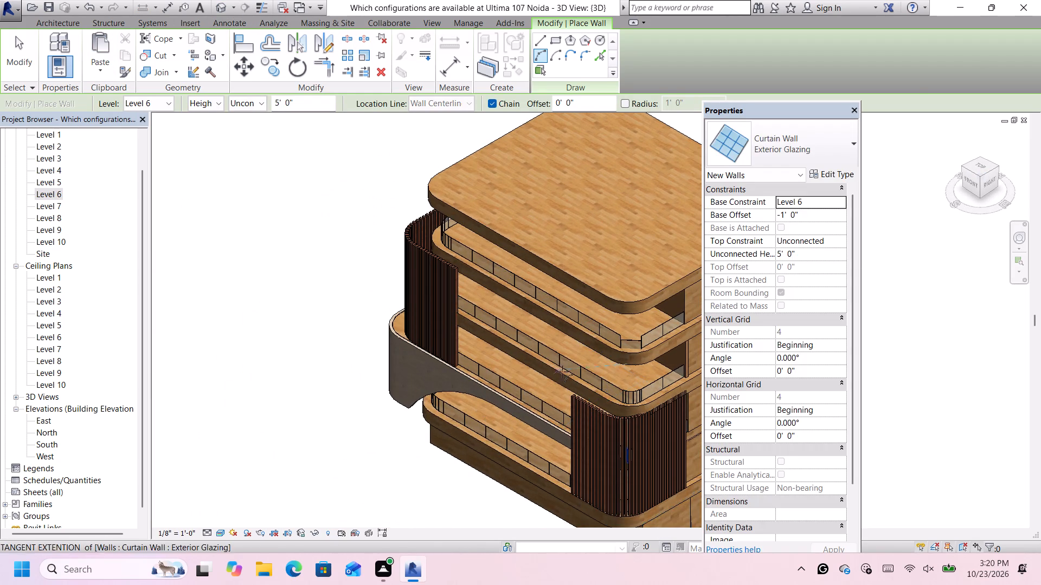
scroll(648, 368, up, 6)
key(Escape)
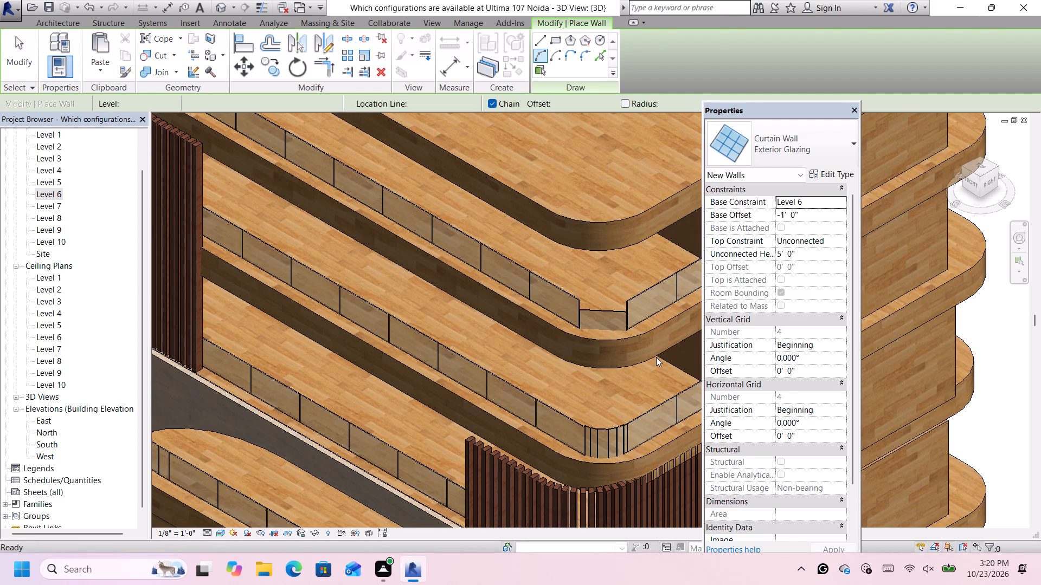
click(616, 316)
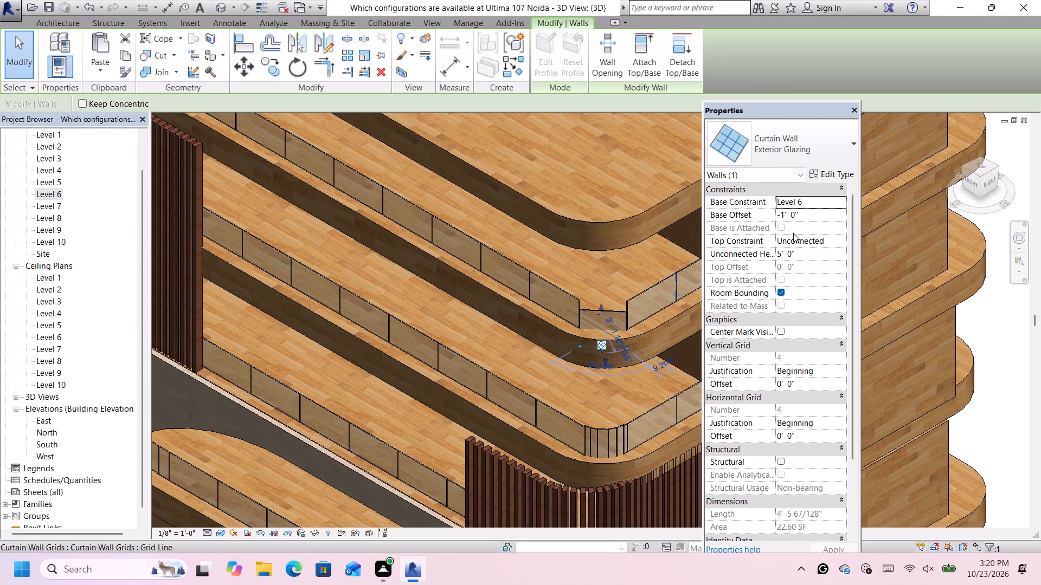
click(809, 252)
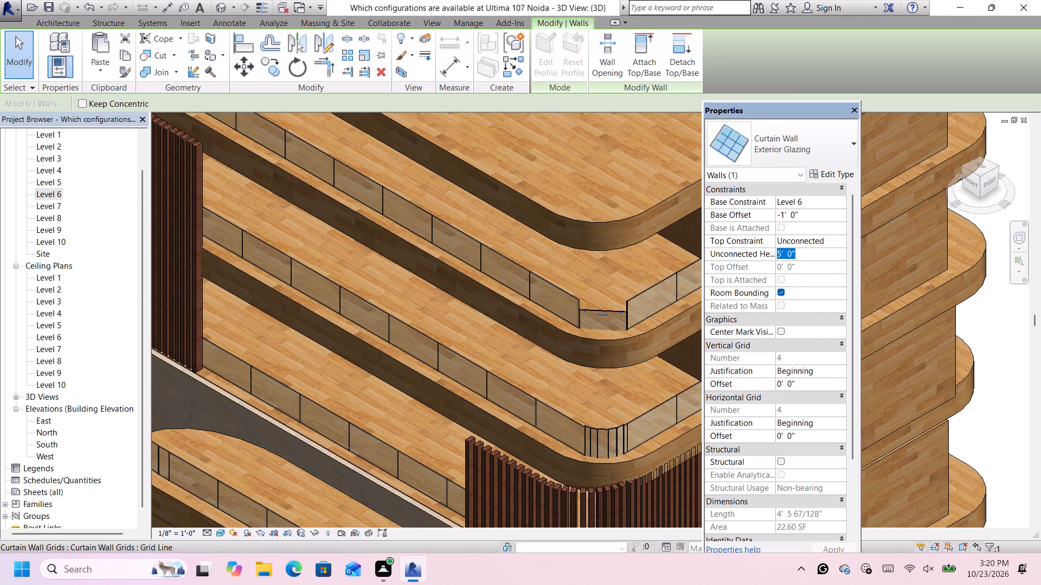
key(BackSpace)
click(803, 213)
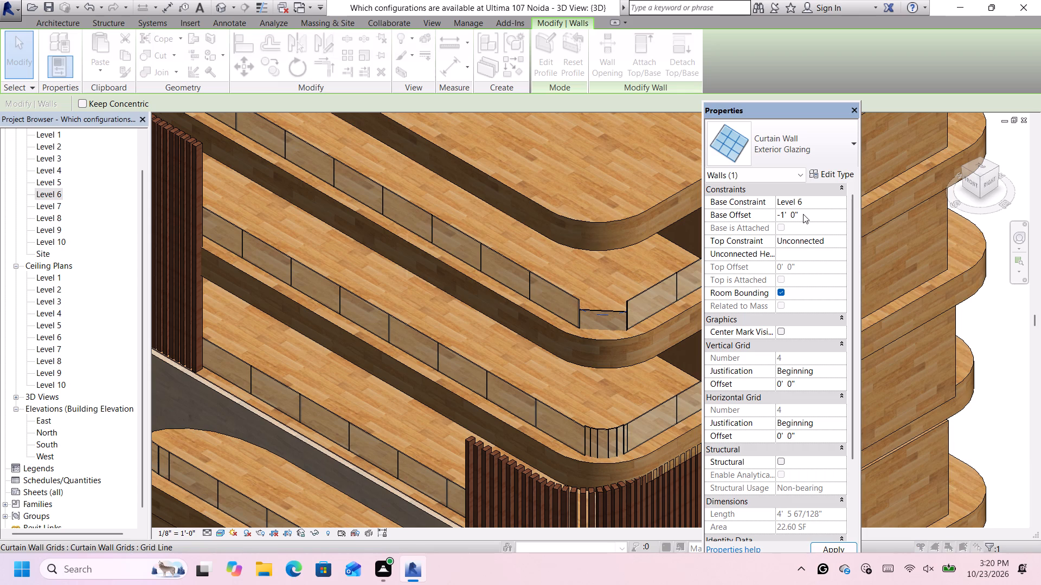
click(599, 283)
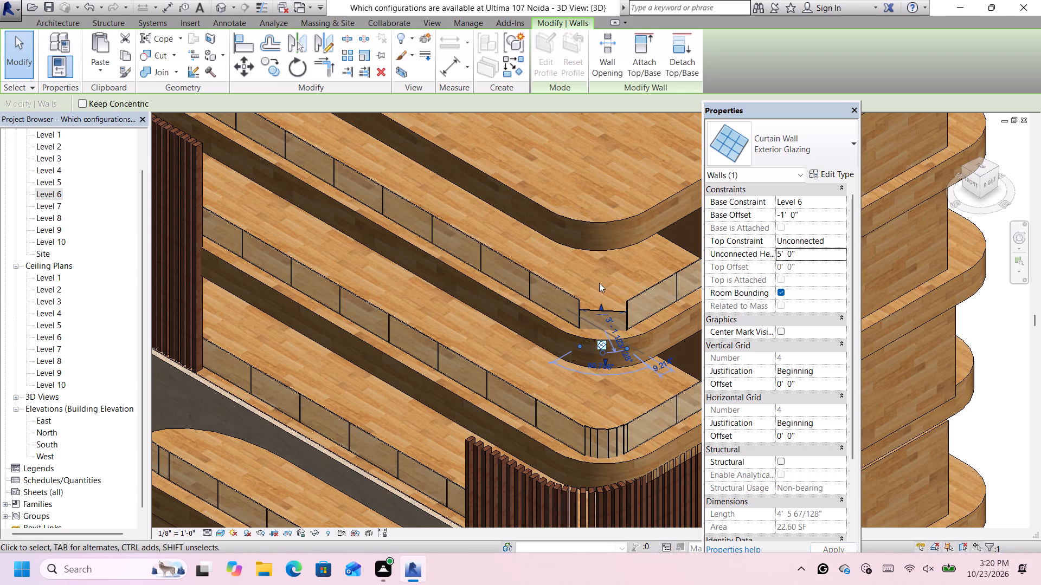
Set the curved corner glazing's base offset to 0' and its unconnected height to 3'.
click(804, 217)
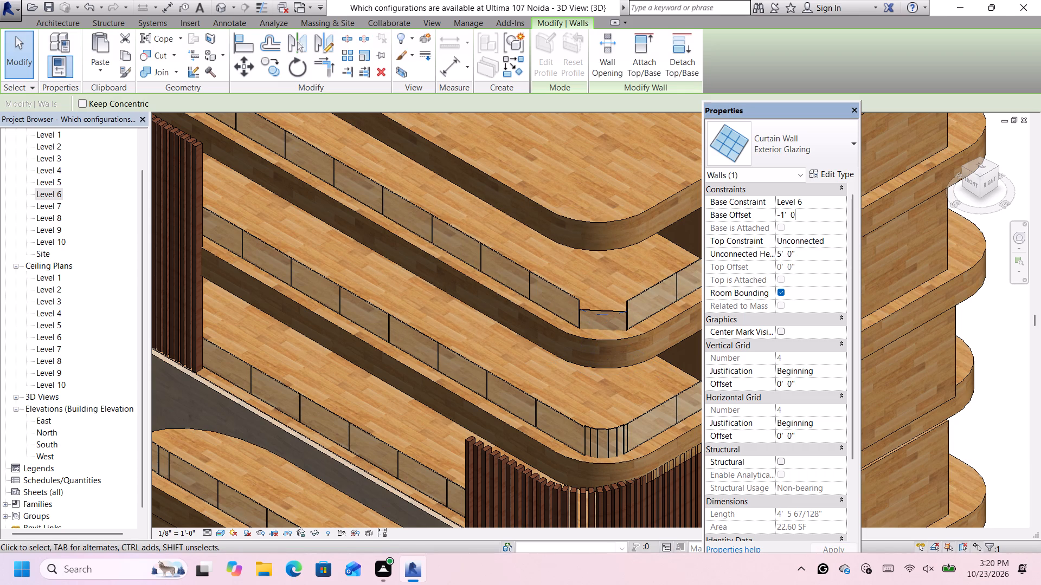
key(BackSpace)
key(BackSpace)
key(BackSpace)
key(BackSpace)
key(BackSpace)
key(BackSpace)
key(BackSpace)
key(BackSpace)
key(BackSpace)
key(BackSpace)
key(BackSpace)
text(0')
key(Return)
click(802, 252)
key(BackSpace)
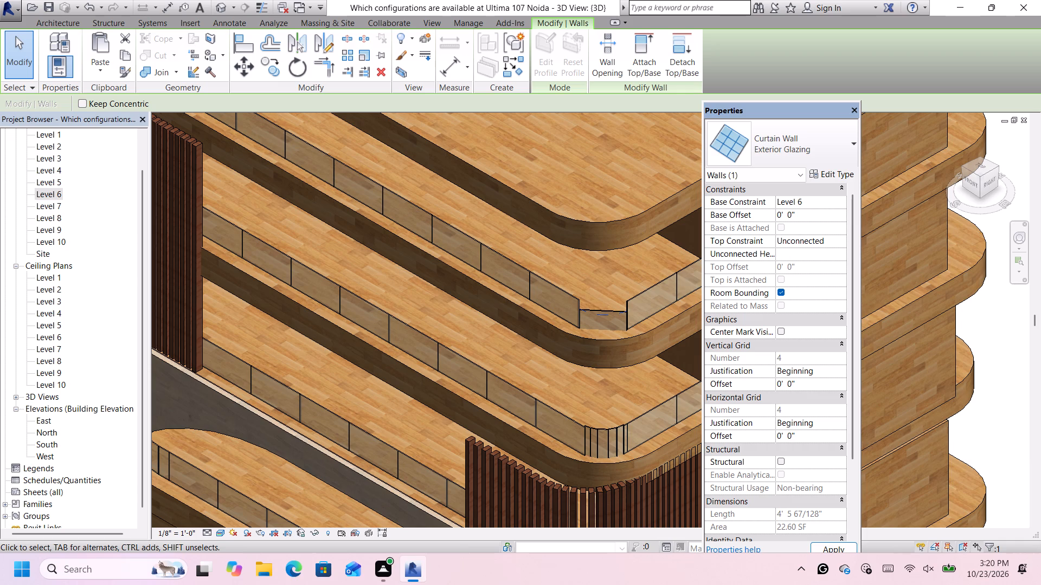
text(3')
key(Return)
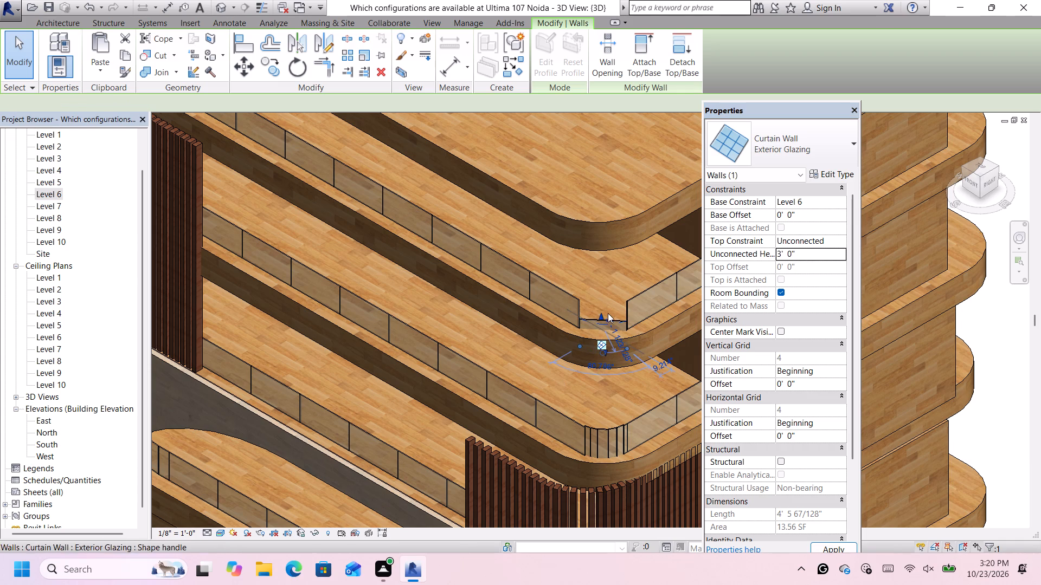
Set the curved Level 6 corner glazing's base offset to 3'.
scroll(616, 324, up, 3)
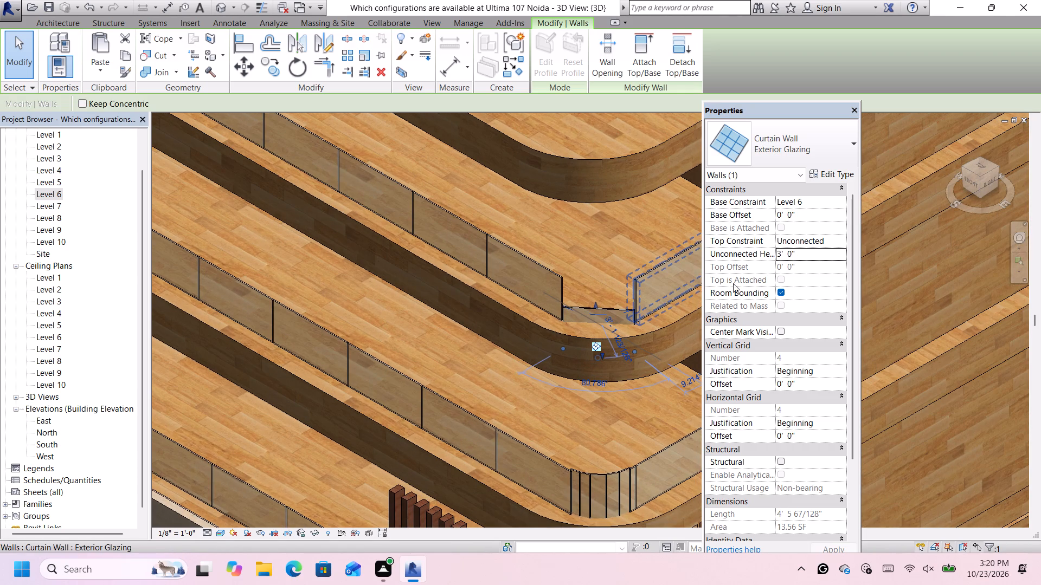
click(807, 214)
key(BackSpace)
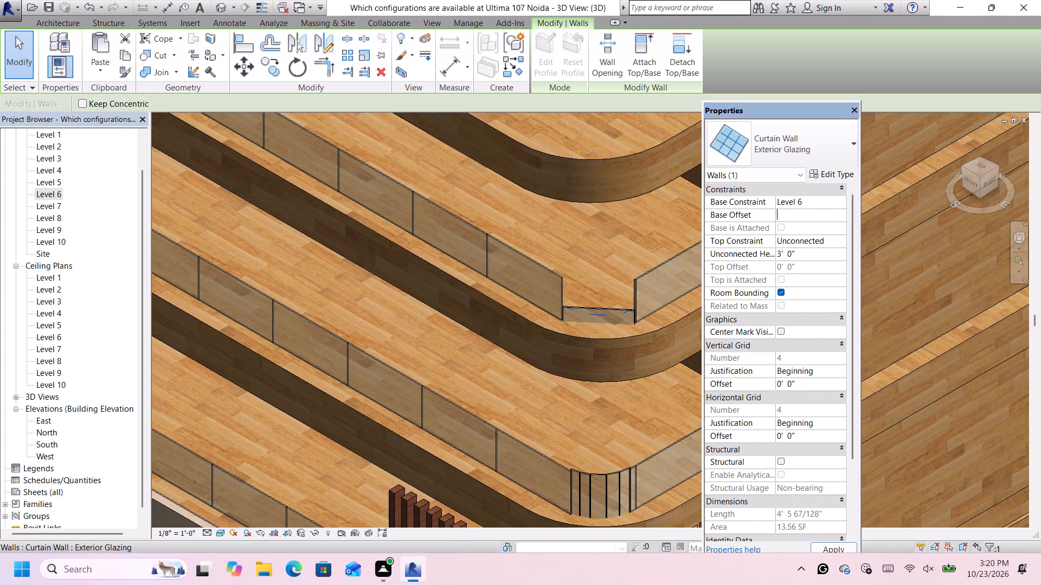
text(3')
key(Return)
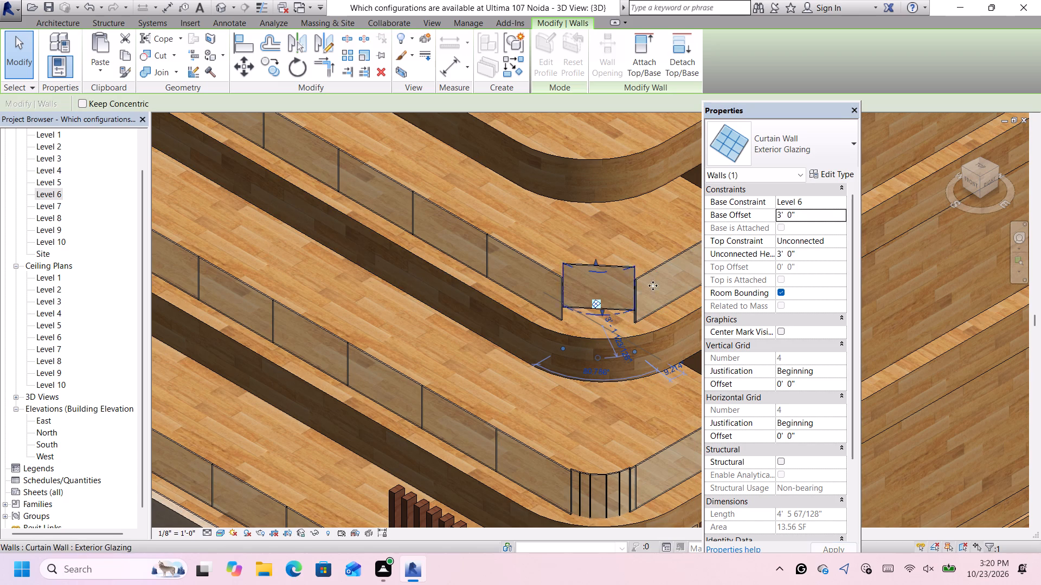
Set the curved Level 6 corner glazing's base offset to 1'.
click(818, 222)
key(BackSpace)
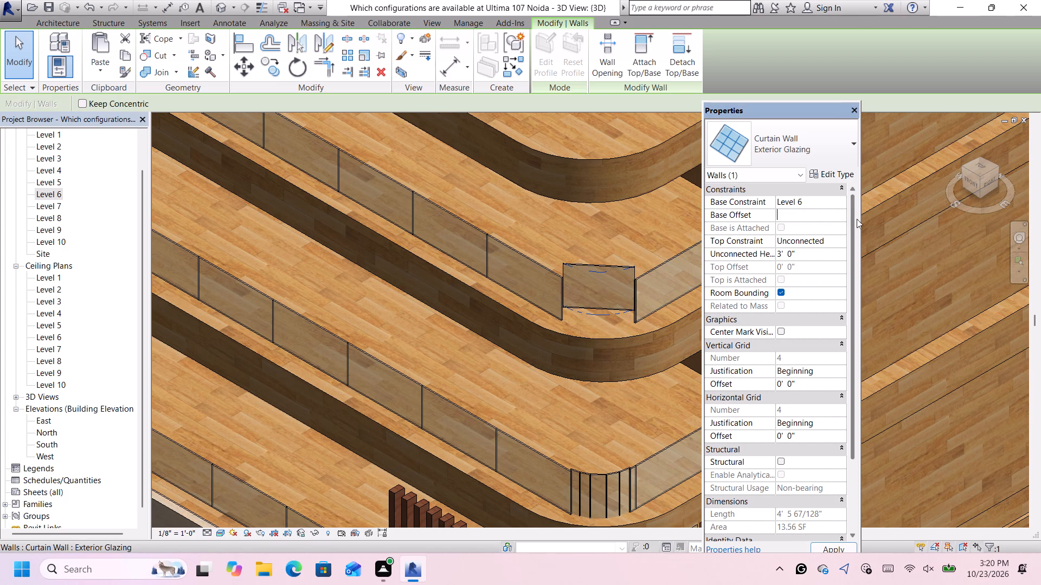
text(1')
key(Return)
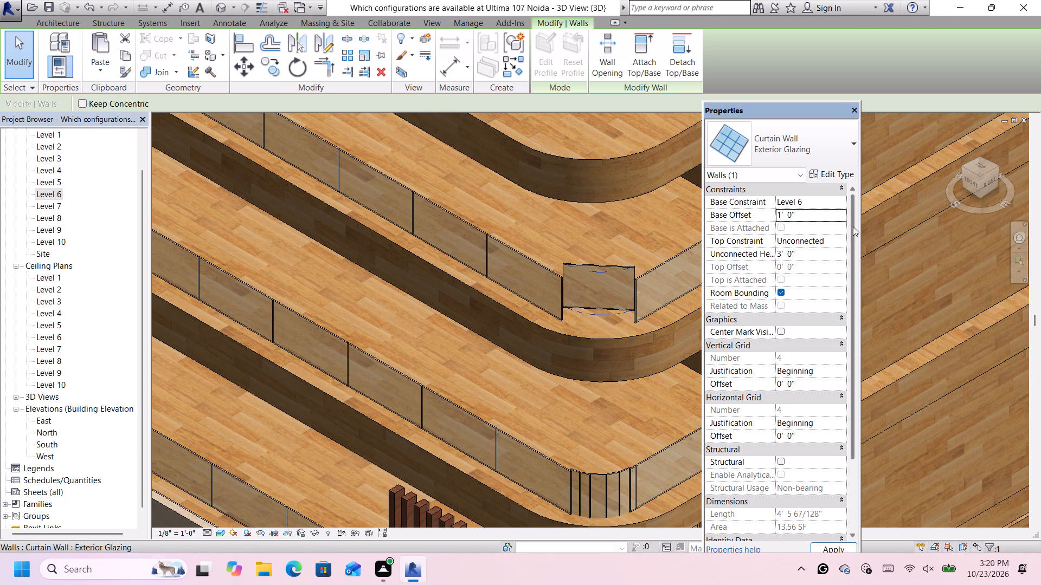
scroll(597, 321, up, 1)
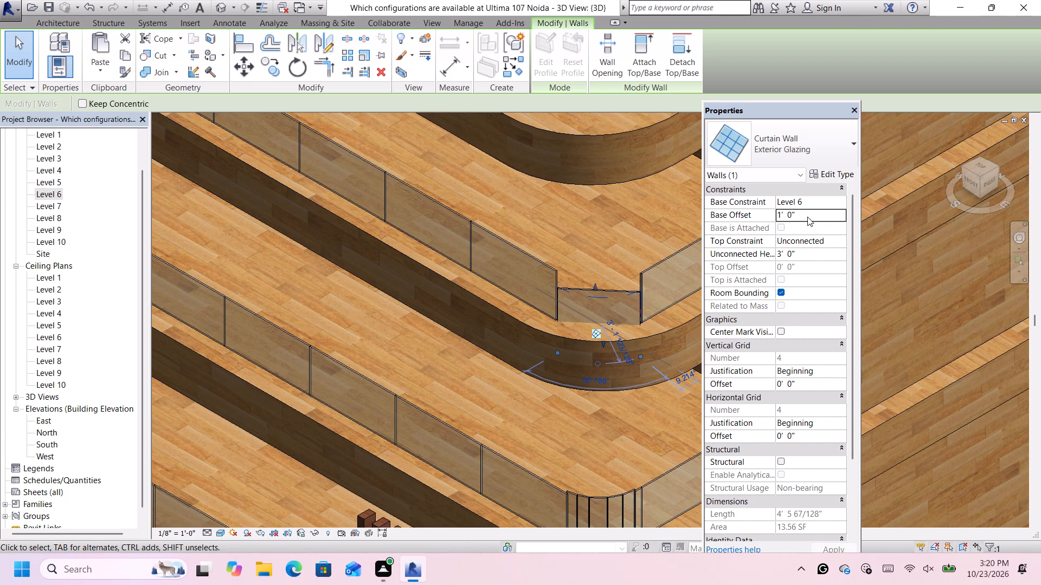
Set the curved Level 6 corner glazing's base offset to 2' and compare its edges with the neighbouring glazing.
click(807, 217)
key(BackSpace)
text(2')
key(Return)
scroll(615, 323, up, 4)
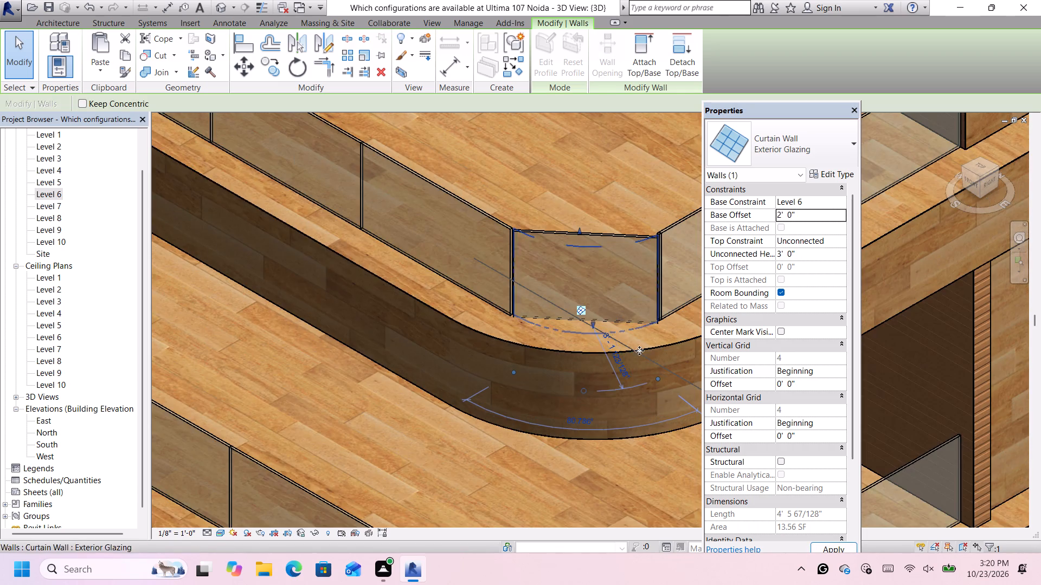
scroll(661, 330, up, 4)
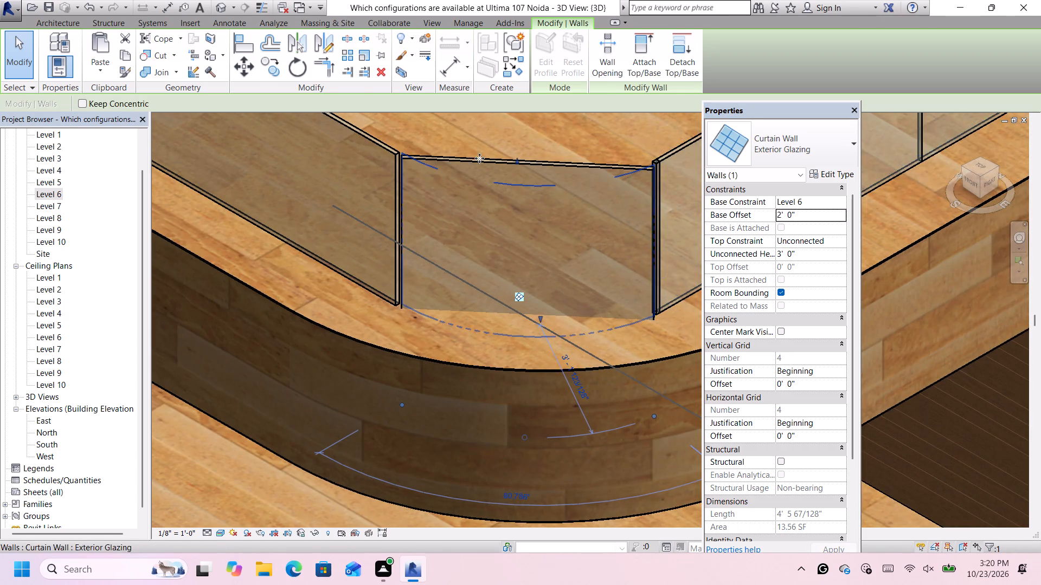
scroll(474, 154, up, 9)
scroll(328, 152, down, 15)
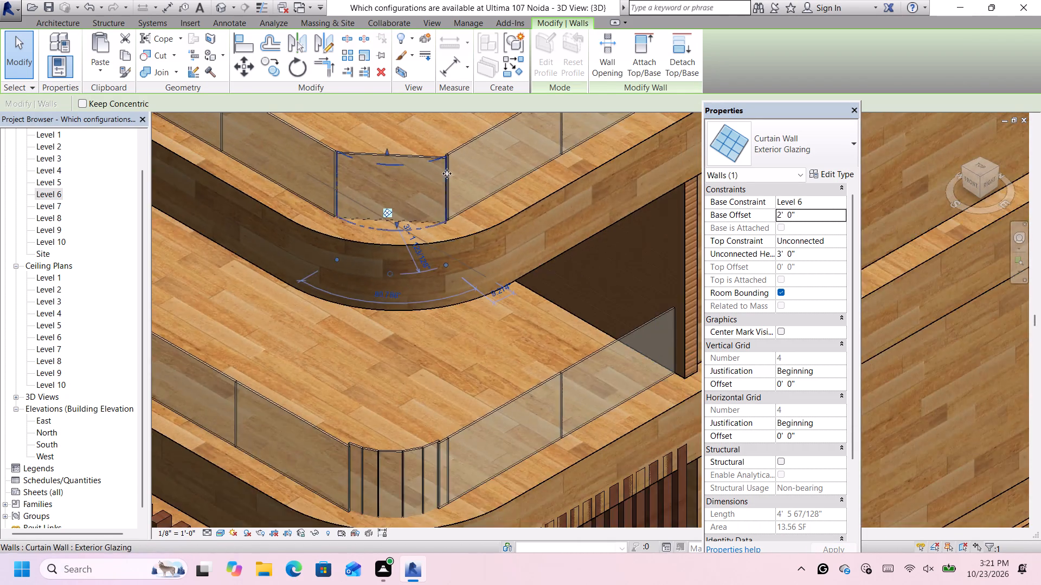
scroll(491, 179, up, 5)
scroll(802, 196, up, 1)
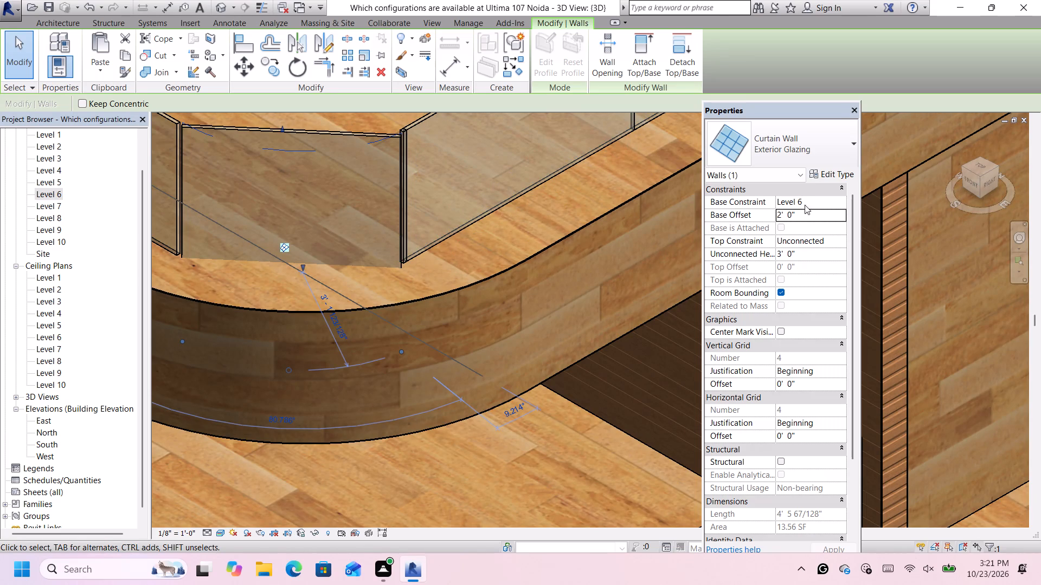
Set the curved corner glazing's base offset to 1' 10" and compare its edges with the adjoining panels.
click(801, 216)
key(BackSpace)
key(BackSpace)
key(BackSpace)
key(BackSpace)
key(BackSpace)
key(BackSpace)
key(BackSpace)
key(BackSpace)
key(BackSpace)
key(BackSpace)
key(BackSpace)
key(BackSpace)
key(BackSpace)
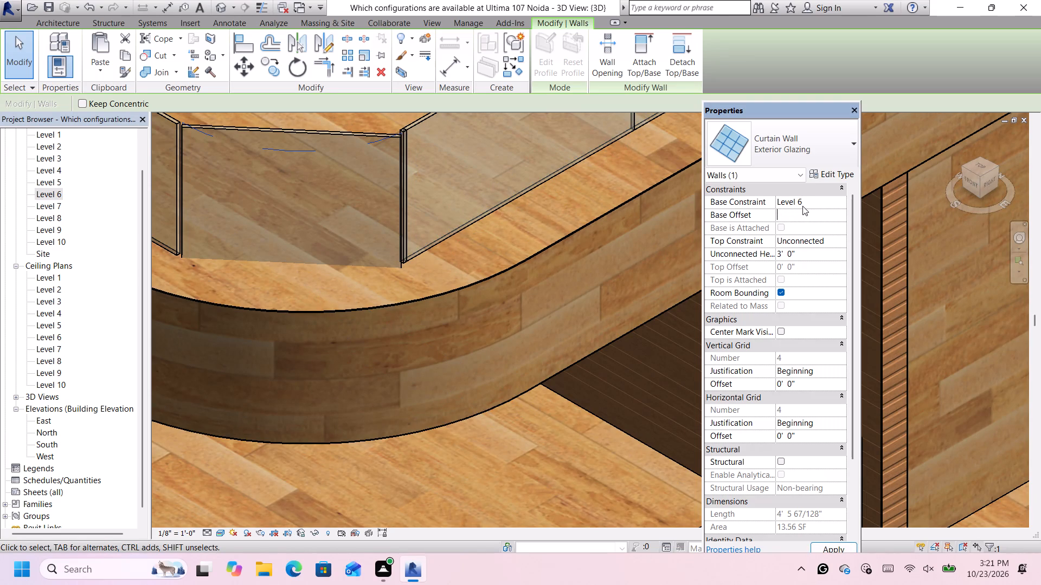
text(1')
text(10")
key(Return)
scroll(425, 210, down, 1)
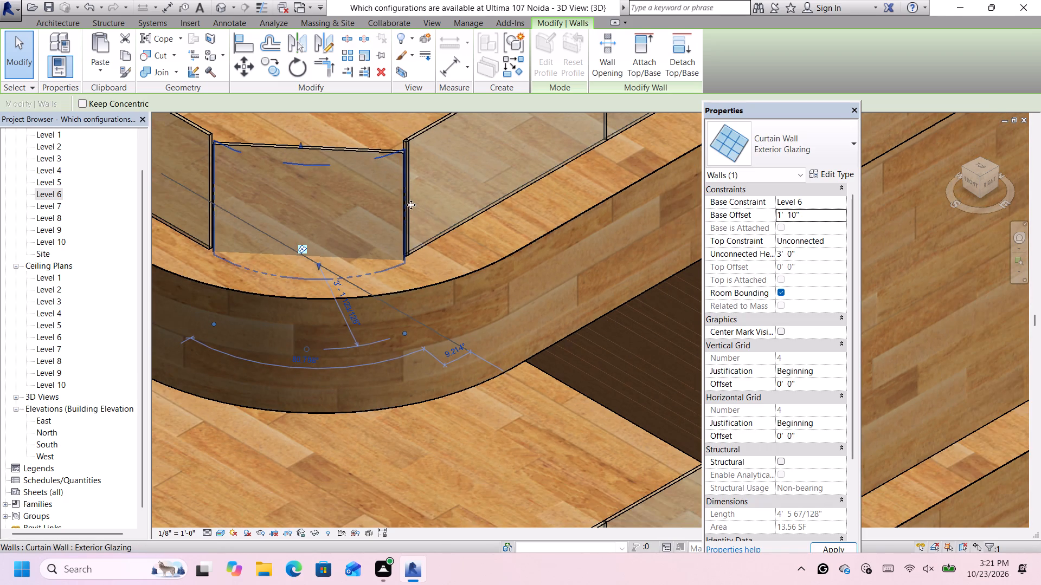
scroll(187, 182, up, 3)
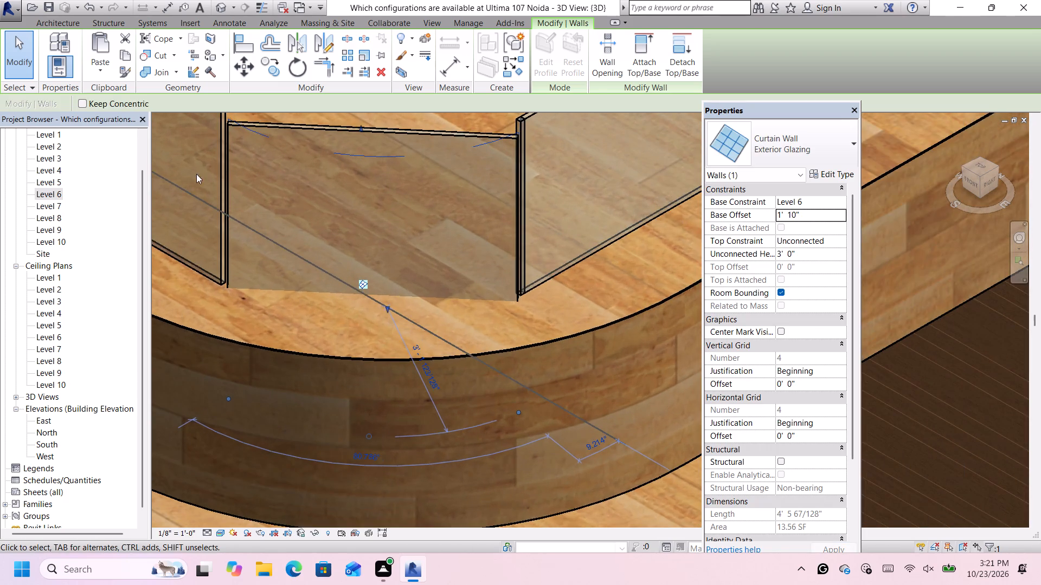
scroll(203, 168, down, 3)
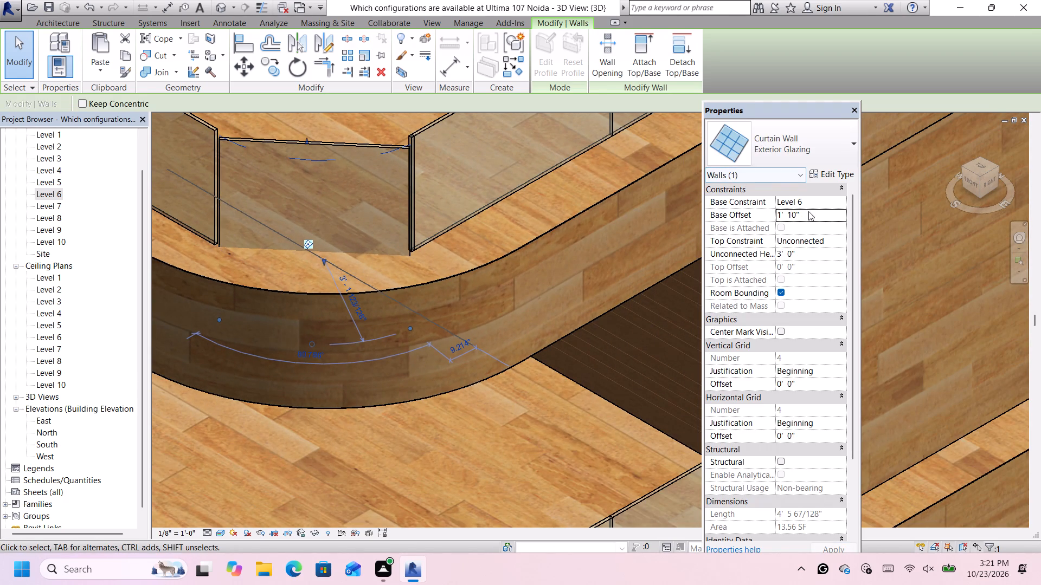
Set the curved Level 6 corner glazing's base offset to 2' 2" and compare its edges with the adjoining panels.
click(808, 212)
key(BackSpace)
text(2'2)
key(shift+quotedbl)
key(Return)
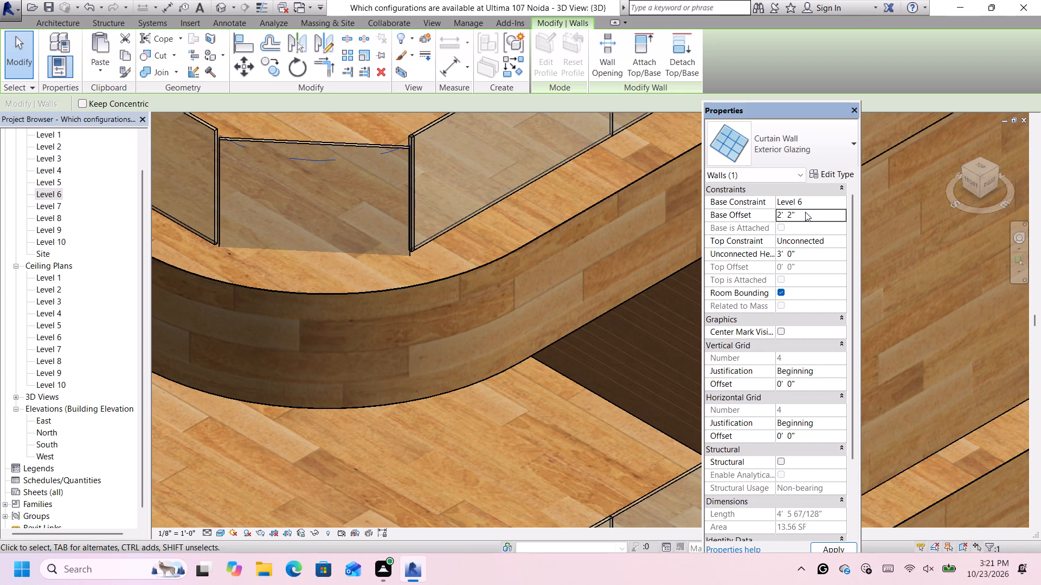
scroll(408, 185, up, 4)
scroll(410, 298, up, 3)
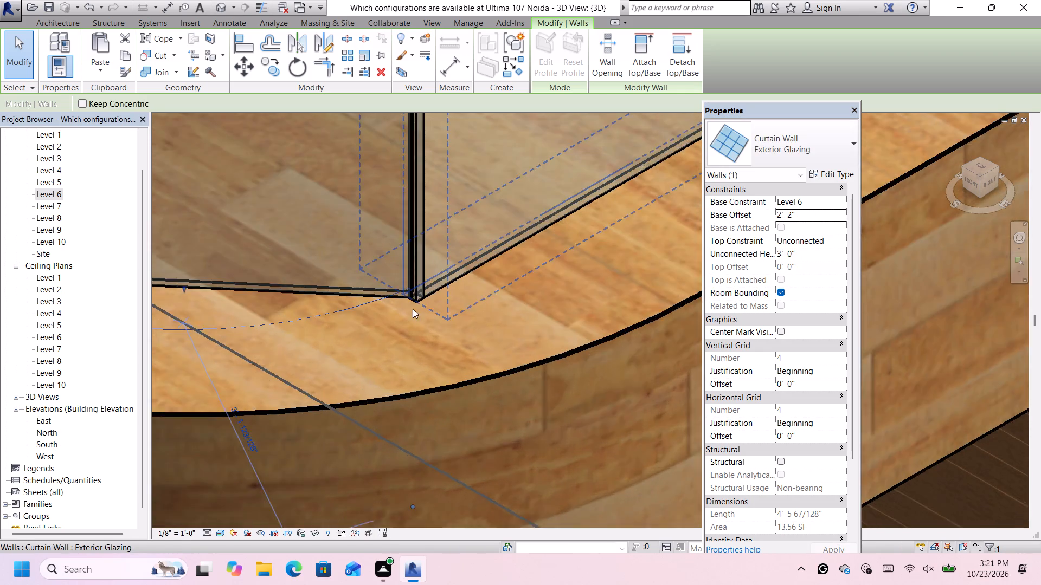
scroll(413, 309, up, 2)
scroll(417, 323, down, 12)
scroll(326, 222, up, 6)
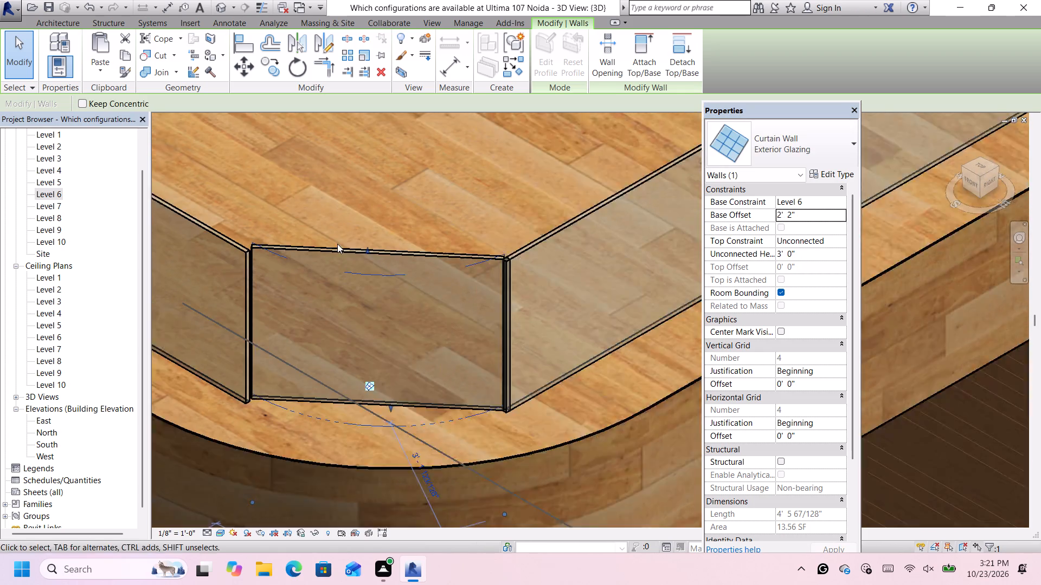
Stretch the curved corner glazing's top and bottom edges to meet its neighbours, giving base offset about 2' 0 1/2" and height about 3' 0 7/8".
drag(370, 250, 370, 253)
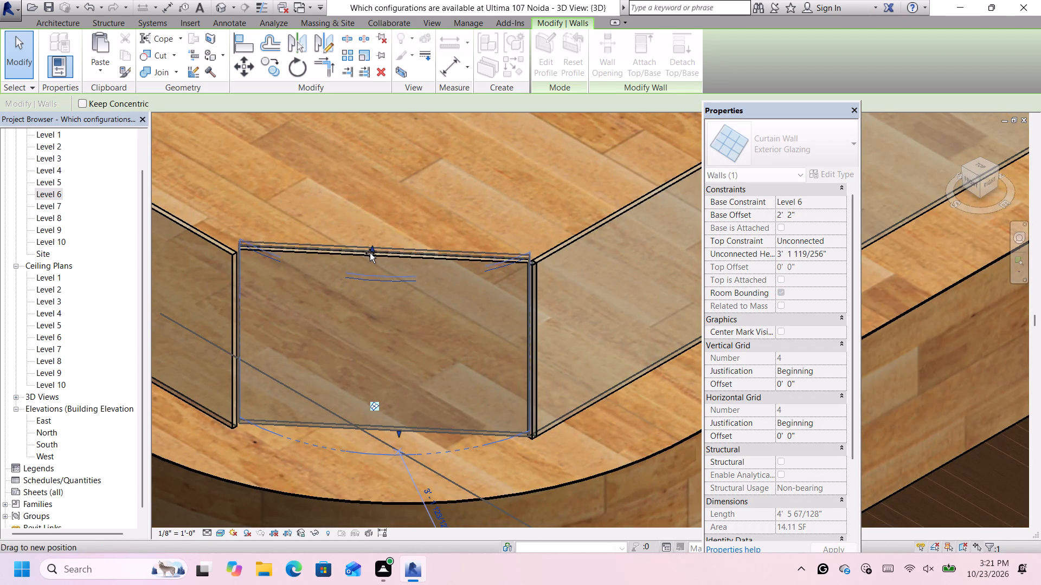
drag(370, 253, 370, 262)
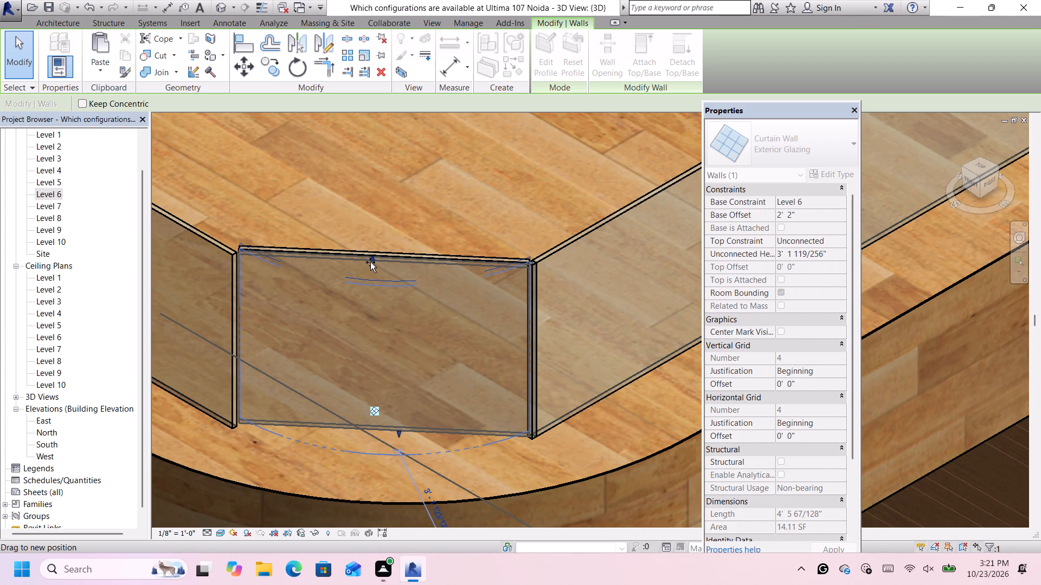
drag(370, 262, 370, 261)
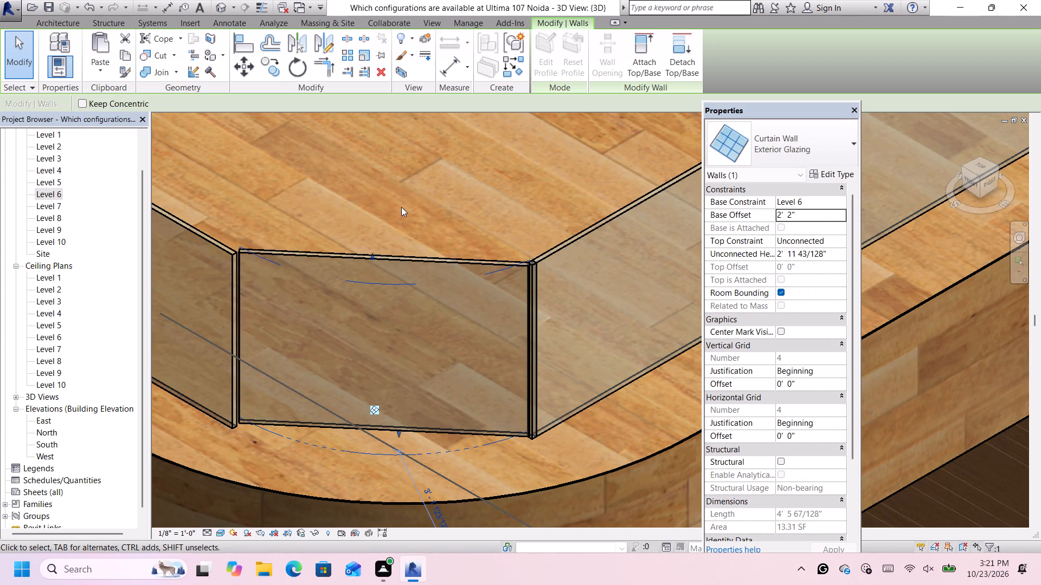
scroll(418, 301, up, 2)
drag(395, 461, 394, 469)
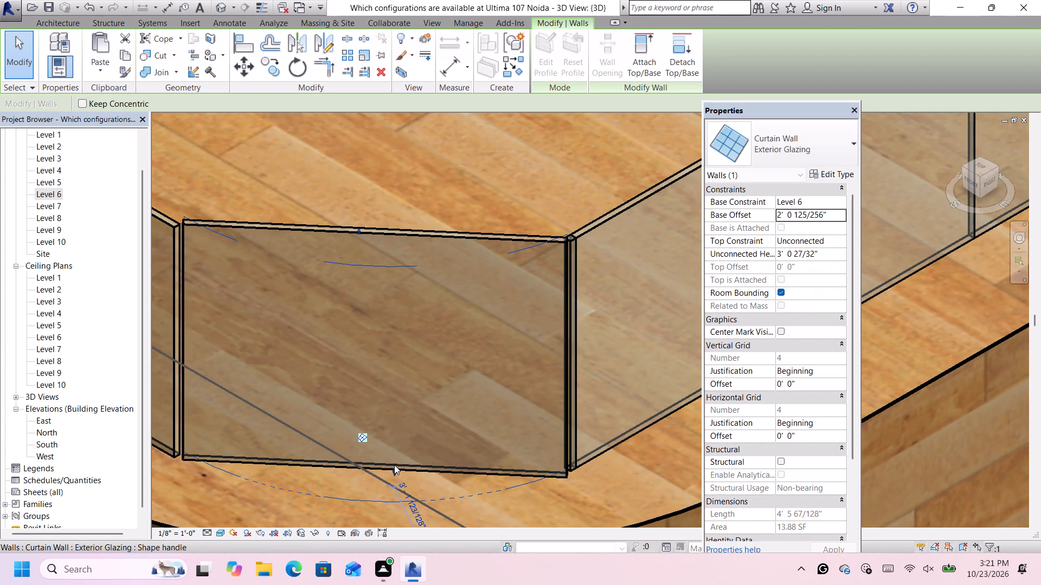
Add five vertical curtain grid lines across the curved Level 6 corner glazing so that it follows the arc.
scroll(394, 465, down, 7)
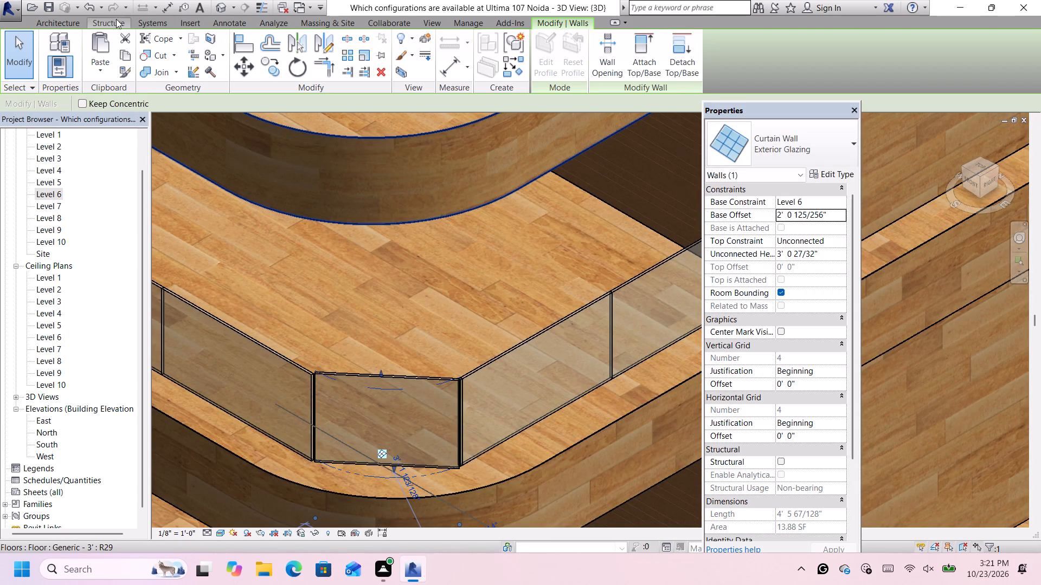
click(63, 19)
click(371, 44)
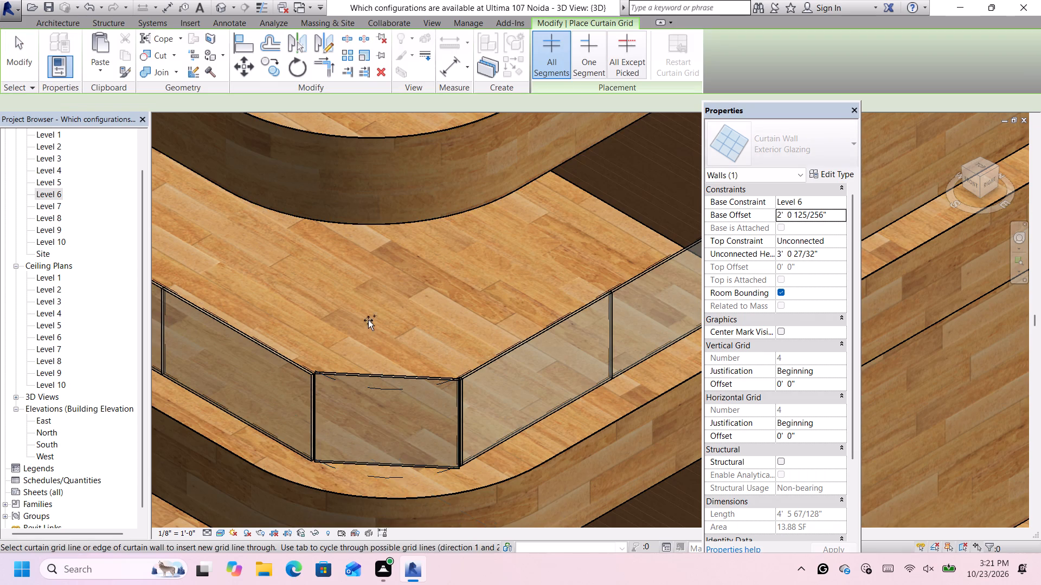
click(338, 373)
click(364, 381)
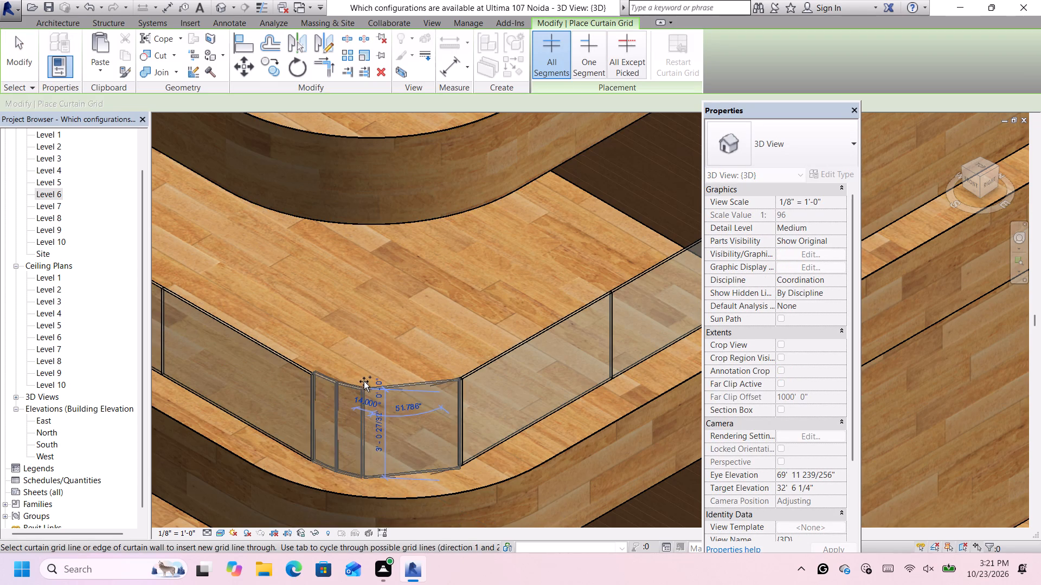
click(387, 381)
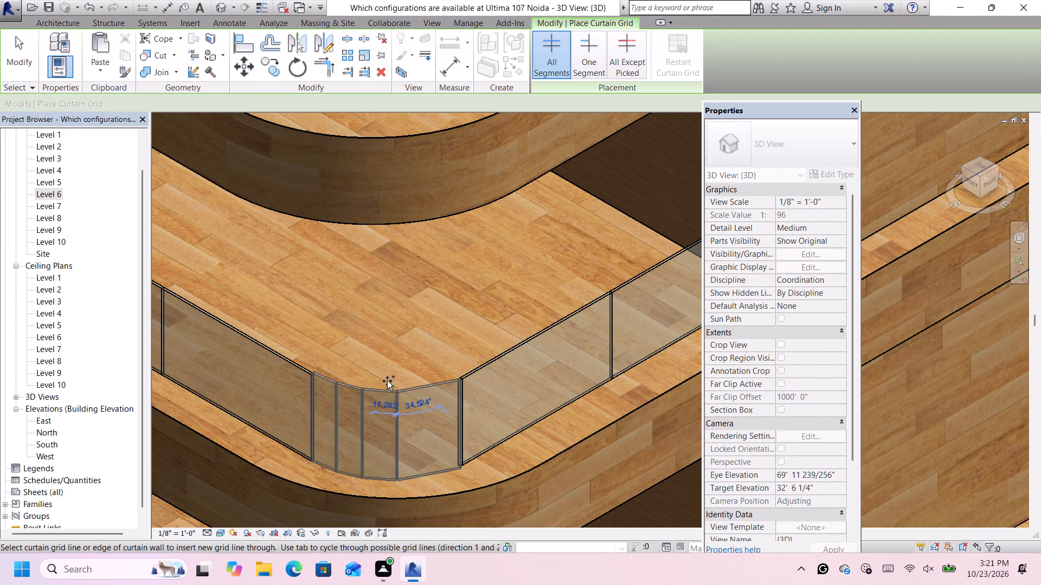
click(416, 387)
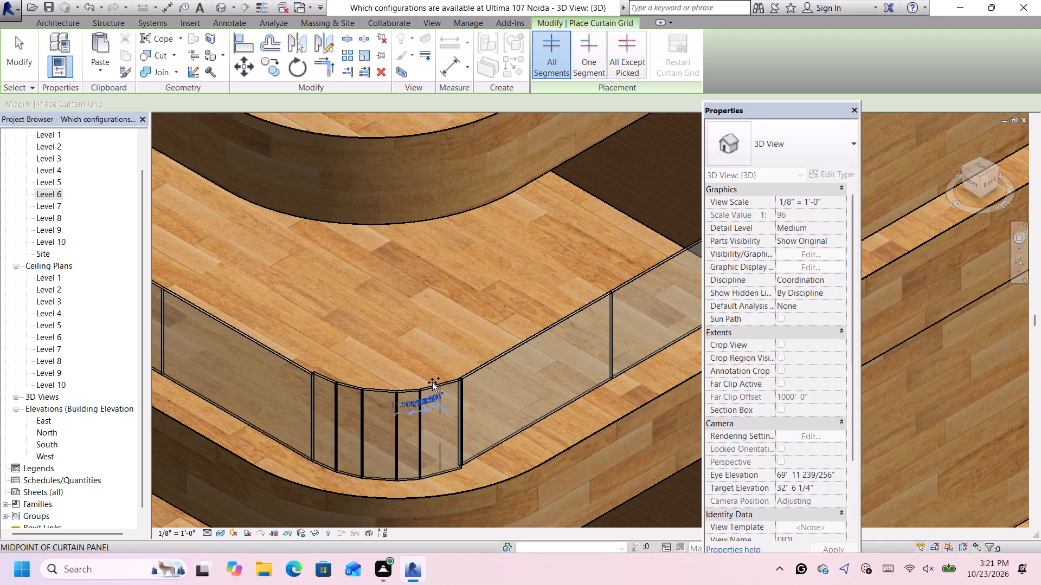
click(433, 382)
scroll(433, 382, down, 10)
scroll(352, 385, down, 2)
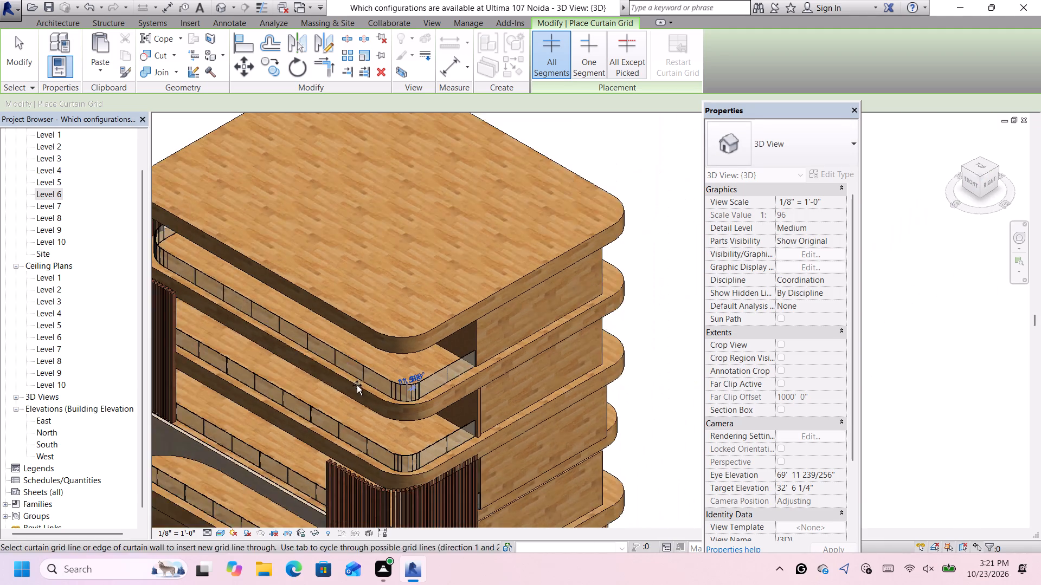
scroll(357, 385, down, 4)
scroll(136, 374, up, 2)
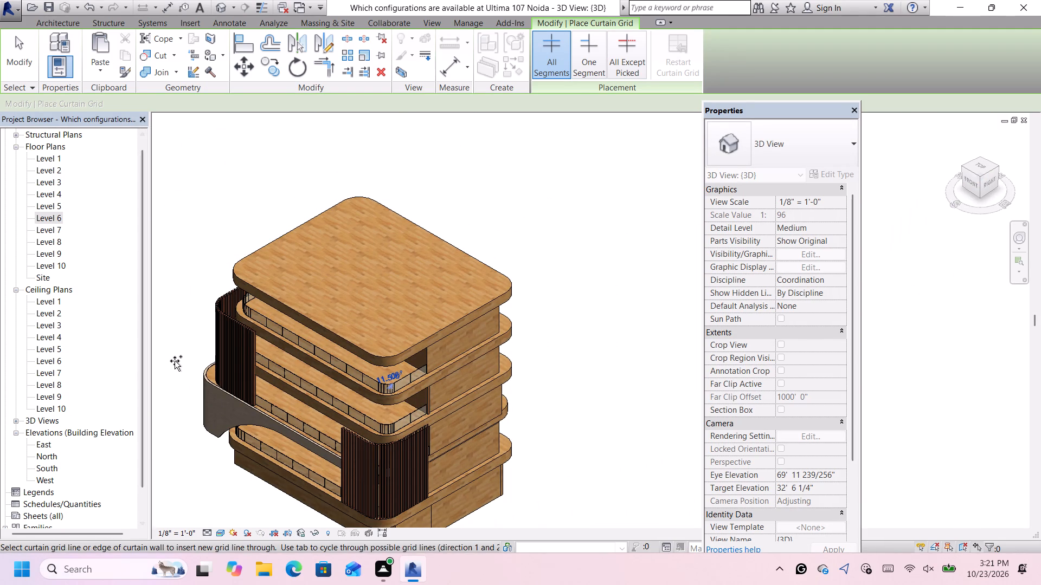
key(Escape)
click(176, 361)
key(Escape)
Examine the balcony glazing, rounded corners and floor edges along the building's front.
scroll(177, 359, down, 5)
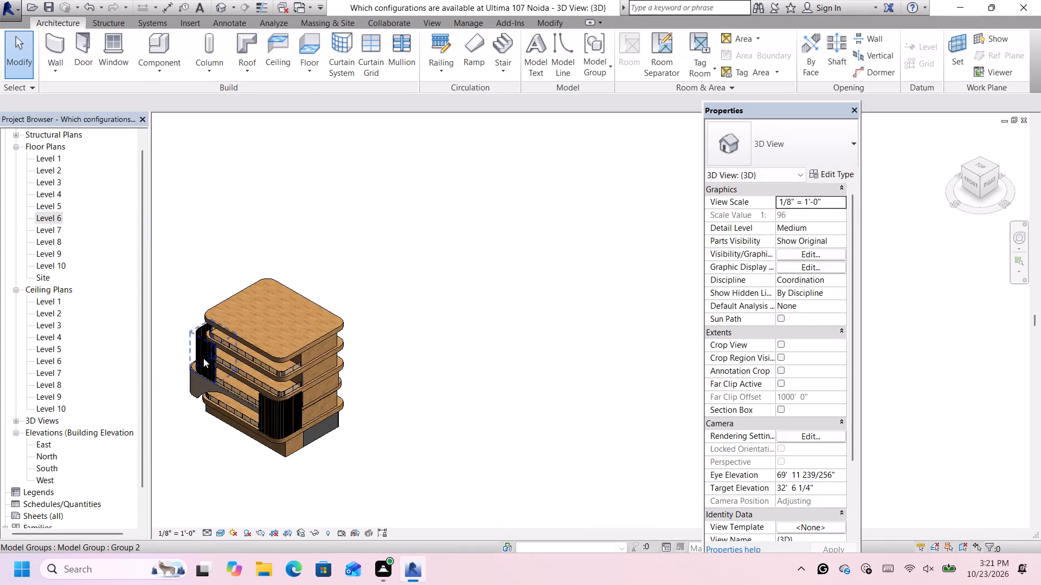
scroll(207, 360, up, 10)
scroll(222, 314, up, 3)
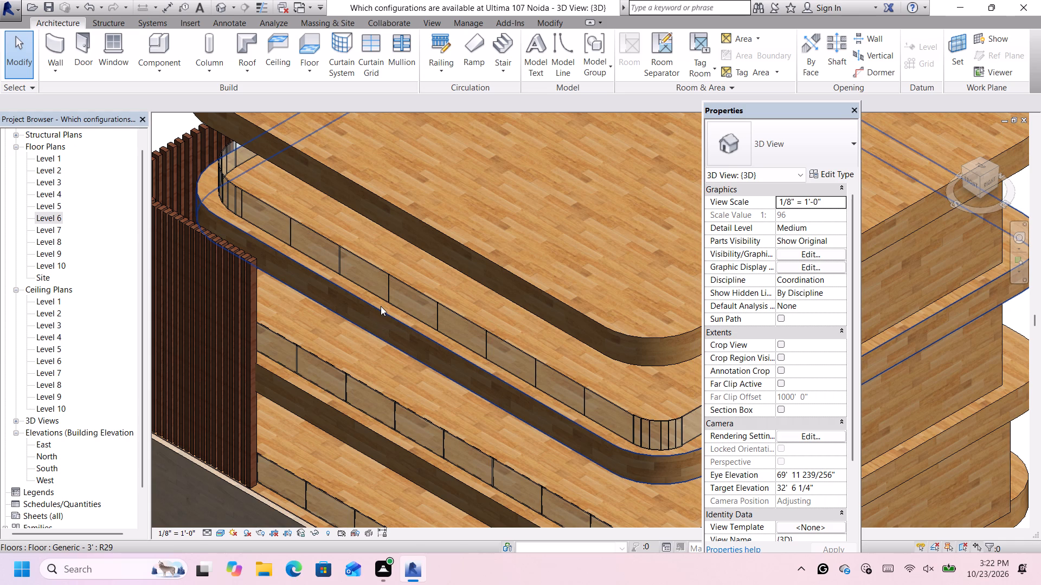
scroll(381, 306, down, 6)
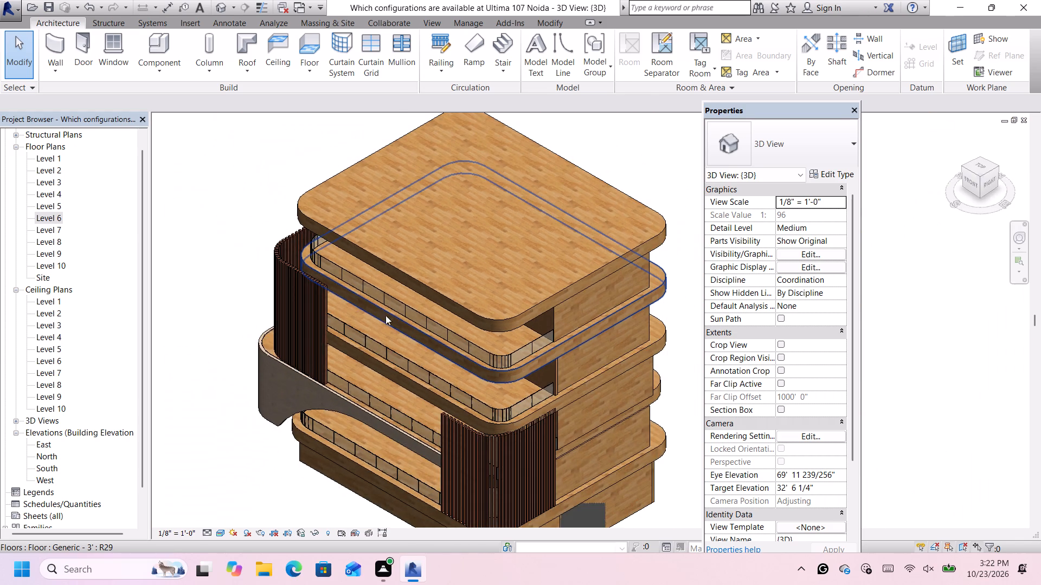
scroll(388, 320, down, 1)
scroll(441, 375, up, 3)
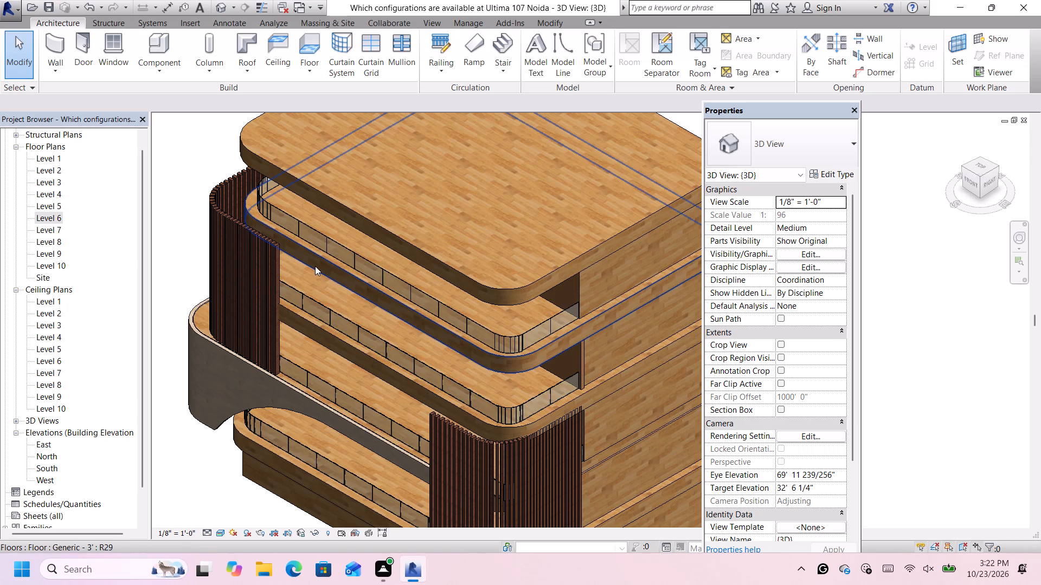
scroll(319, 270, down, 2)
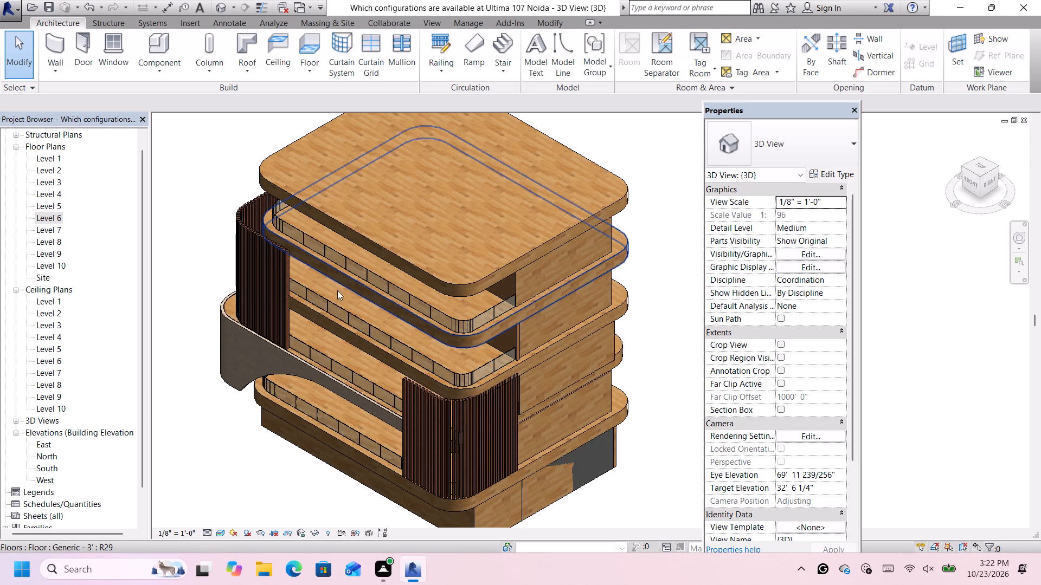
scroll(385, 367, up, 4)
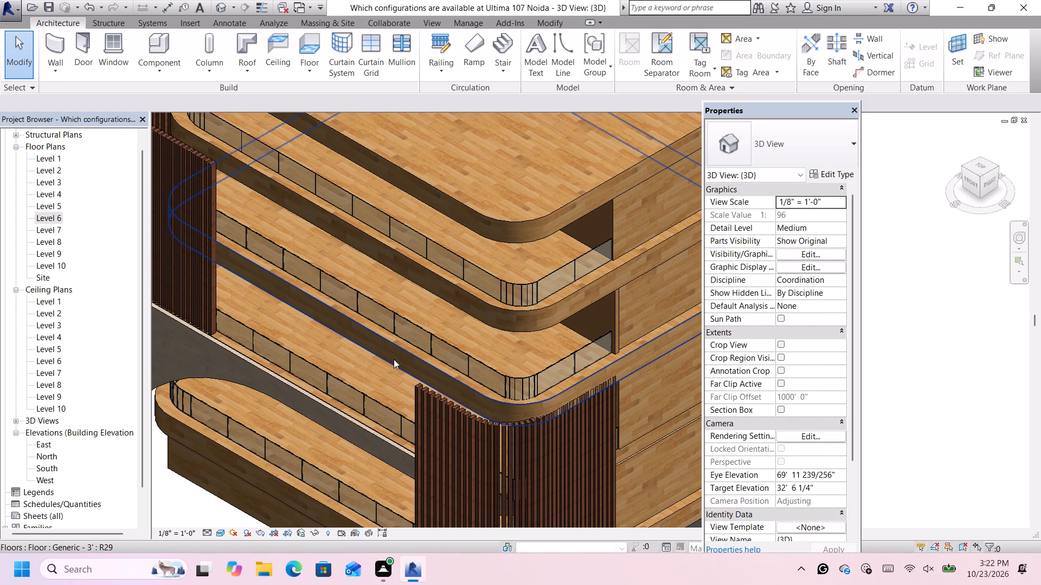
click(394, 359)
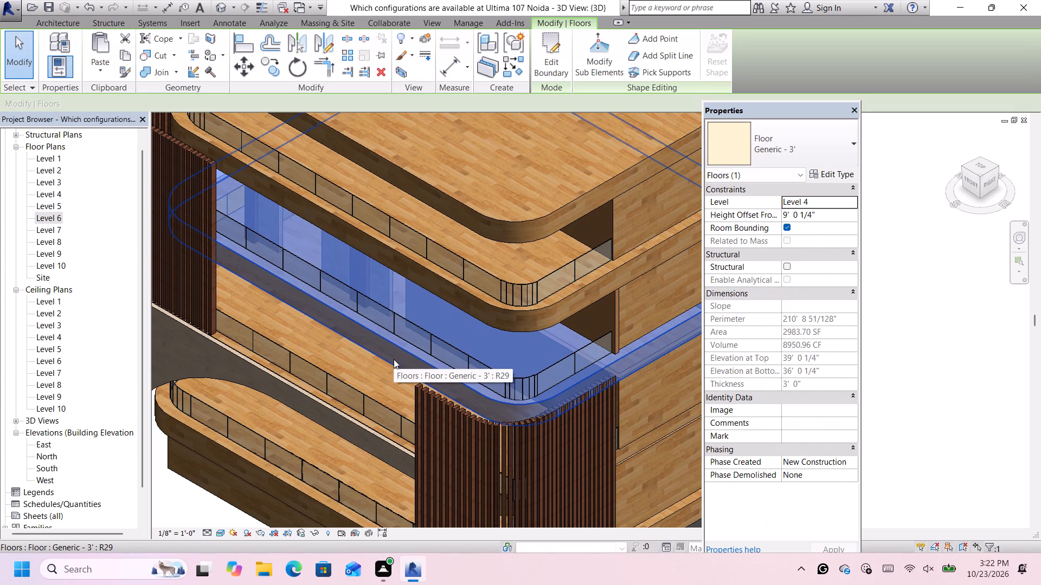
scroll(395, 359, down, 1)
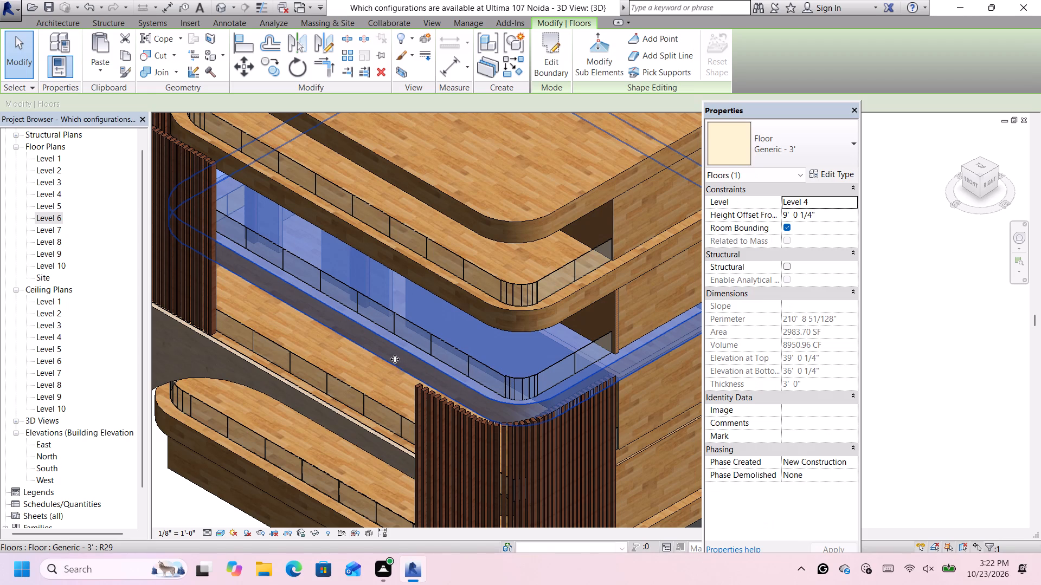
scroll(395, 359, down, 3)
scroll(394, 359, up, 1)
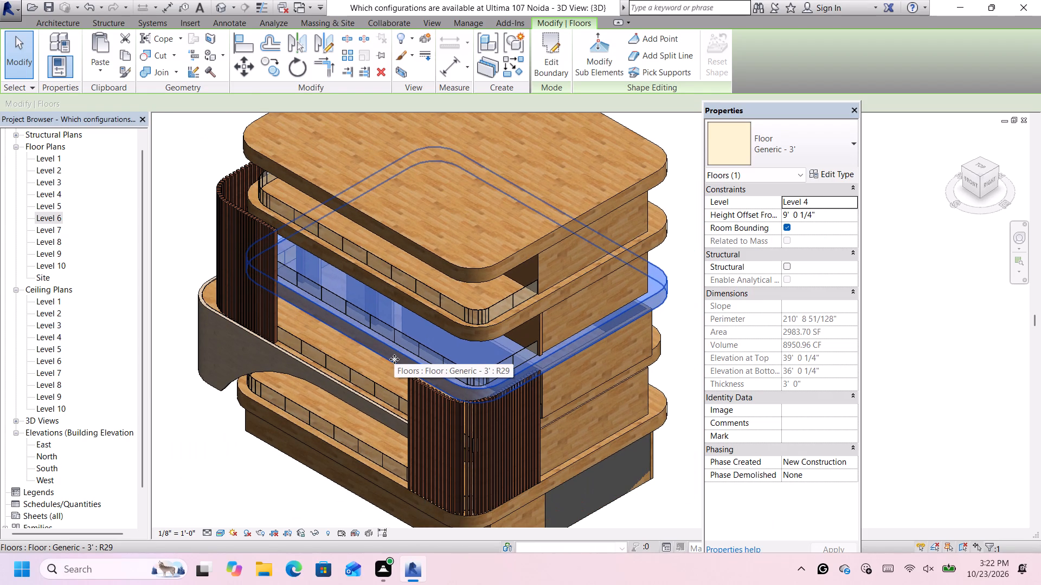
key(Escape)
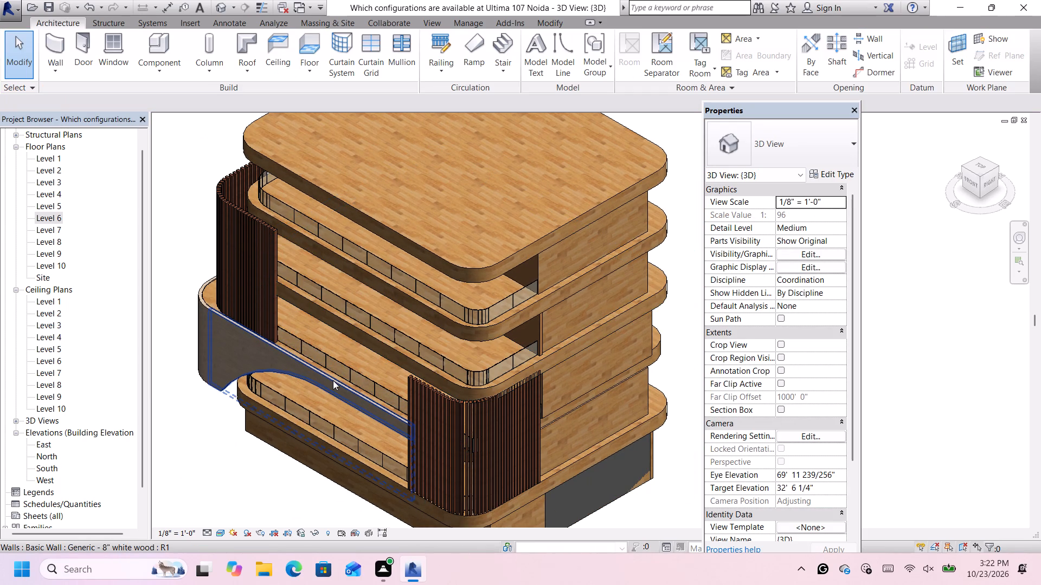
Edit the Level 3 floor boundary, nudging its straight front edge outward by three increments, and finish the sketch.
double_click(337, 380)
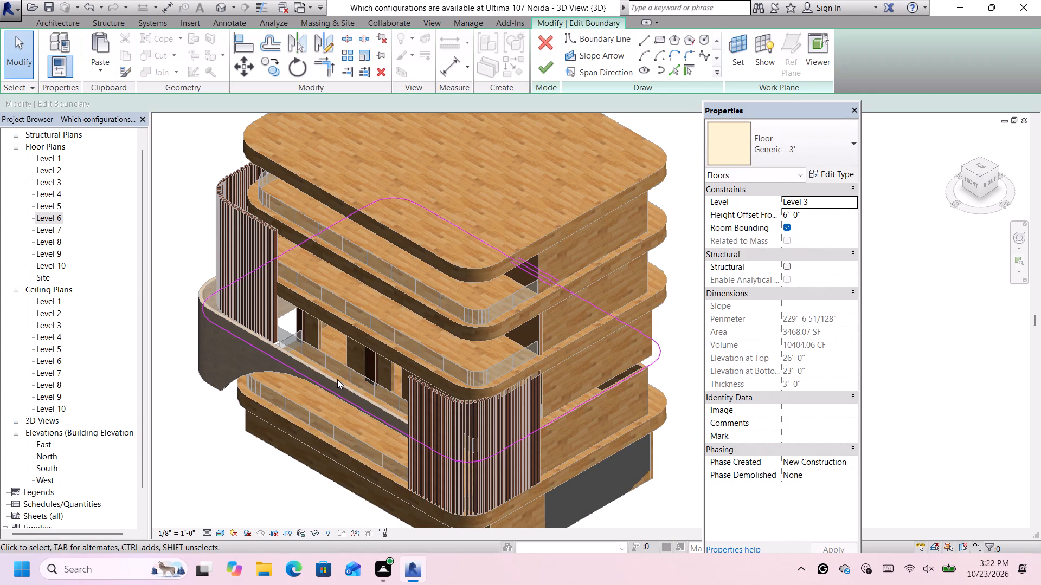
scroll(327, 386, up, 2)
key(Escape)
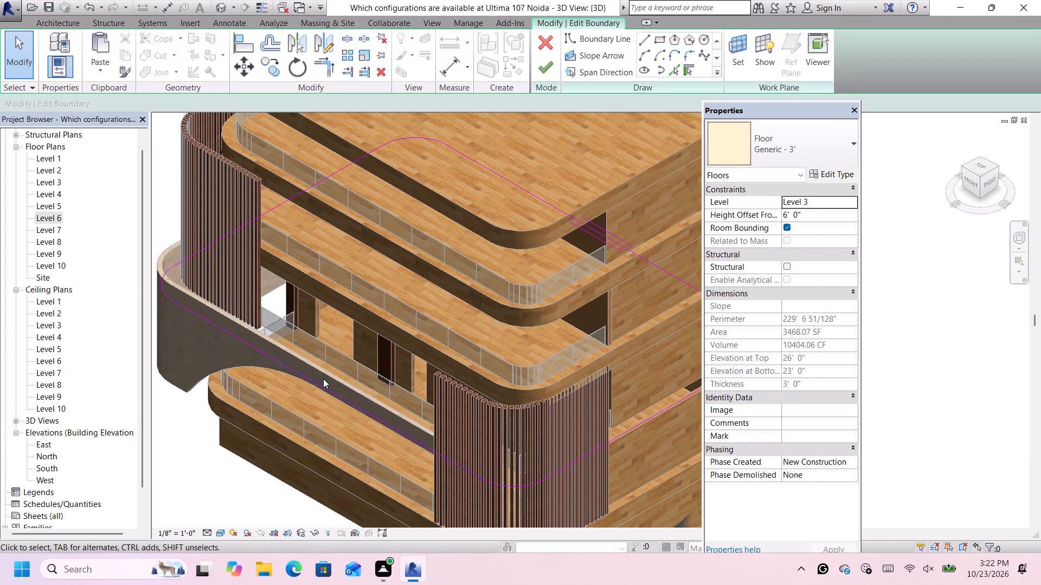
key(Escape)
scroll(177, 324, down, 6)
click(162, 427)
scroll(255, 341, up, 2)
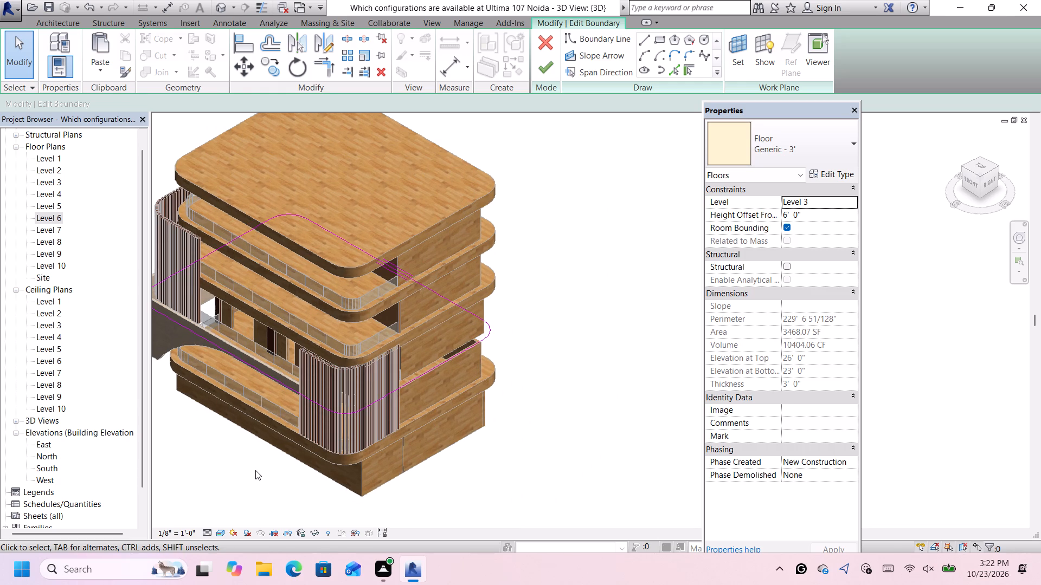
scroll(256, 470, down, 4)
scroll(174, 427, up, 7)
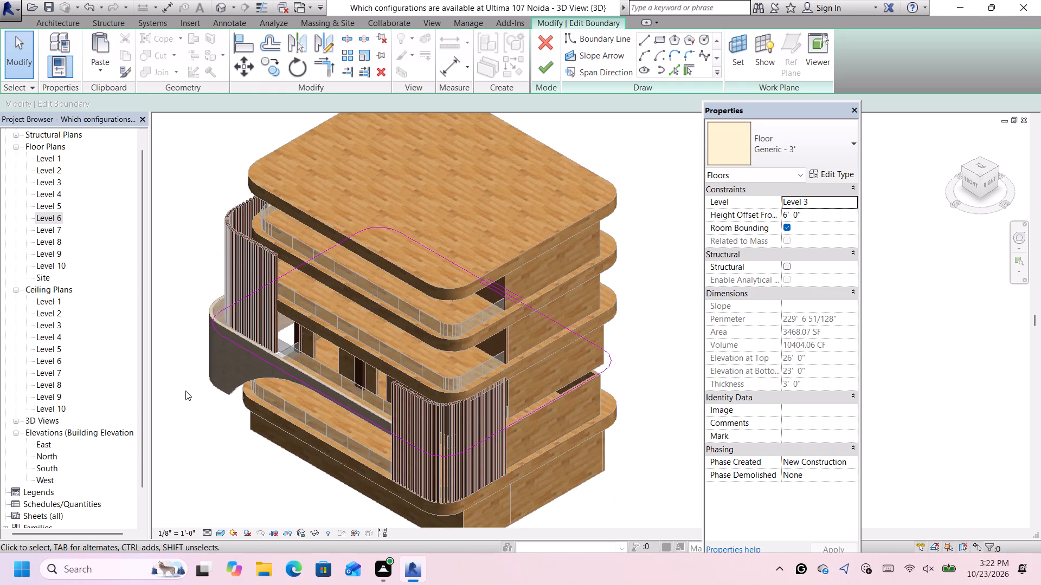
scroll(185, 391, up, 3)
click(187, 391)
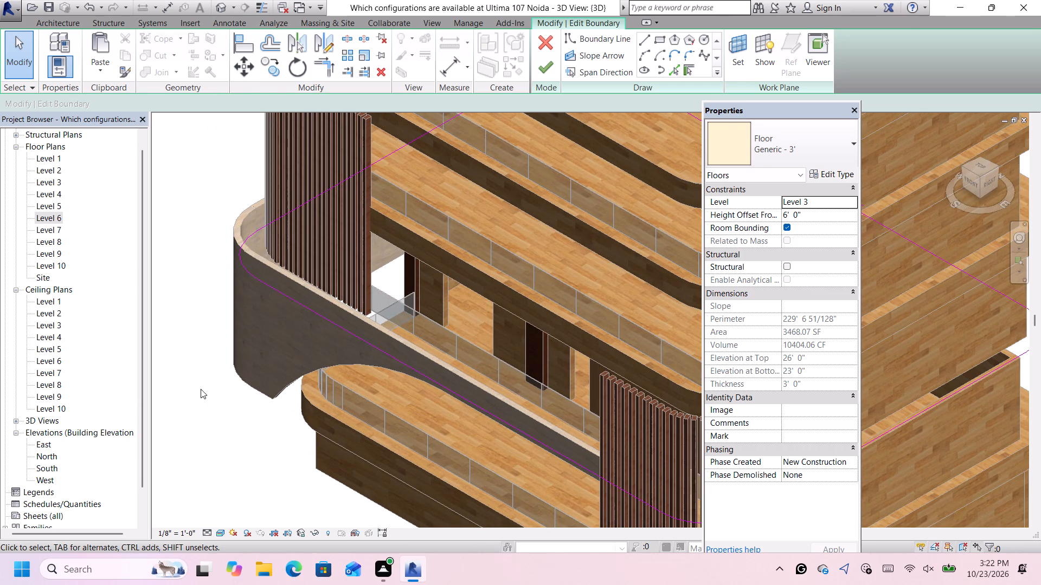
scroll(208, 403, down, 4)
scroll(316, 366, up, 3)
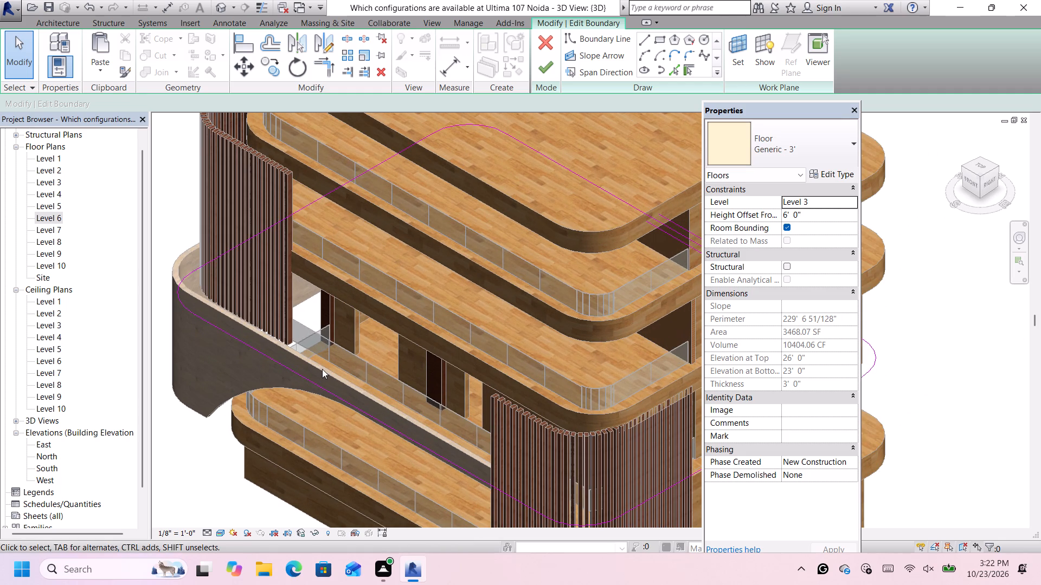
click(412, 317)
click(311, 380)
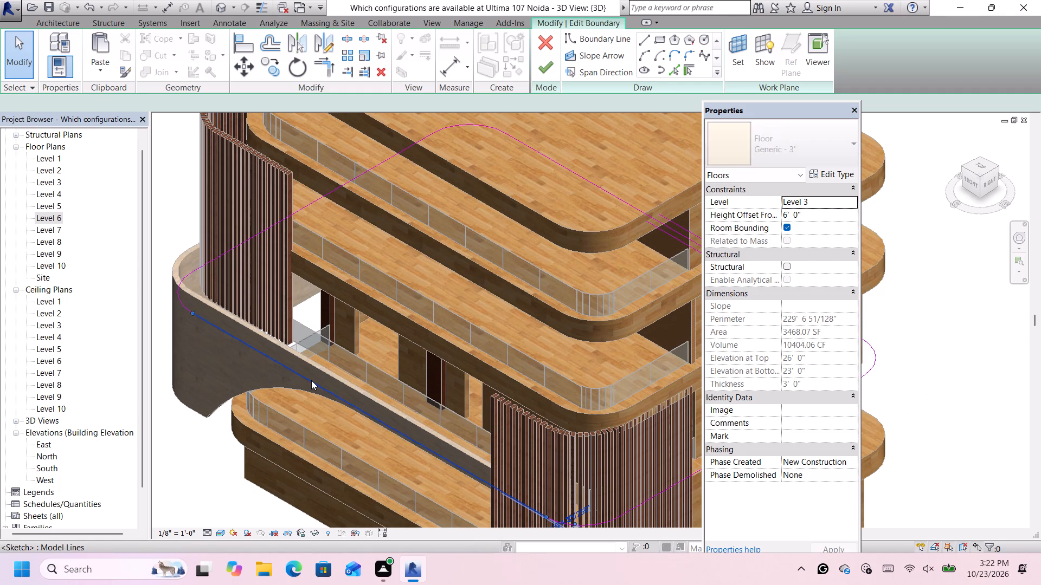
key(Down)
key(Down)
key(Down)
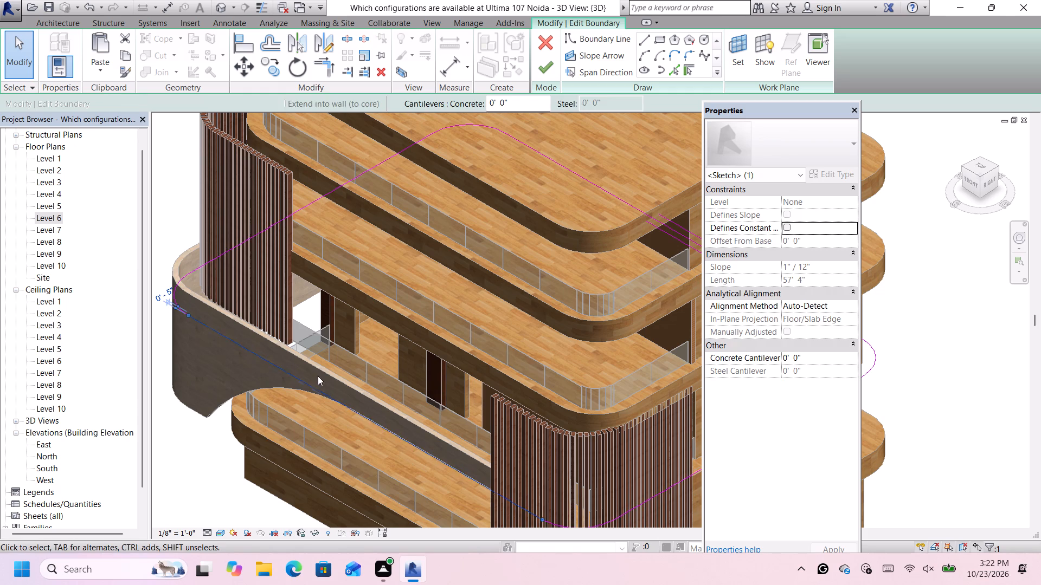
click(545, 70)
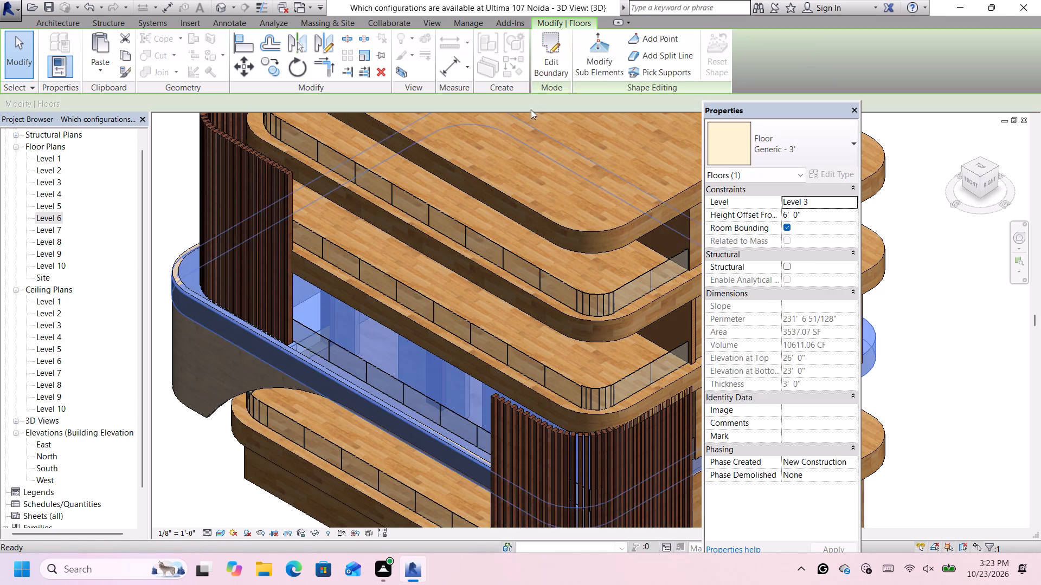
scroll(407, 278, down, 4)
click(356, 515)
Nudge the arched front wall below the Level 3 balcony outward by two increments.
scroll(276, 321, up, 2)
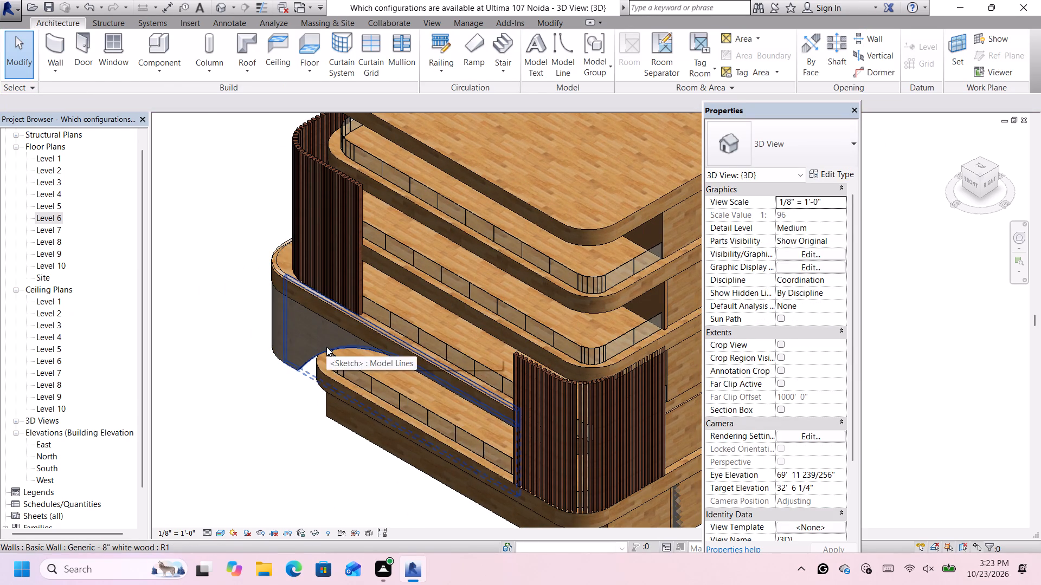
click(326, 347)
key(Down)
key(Down)
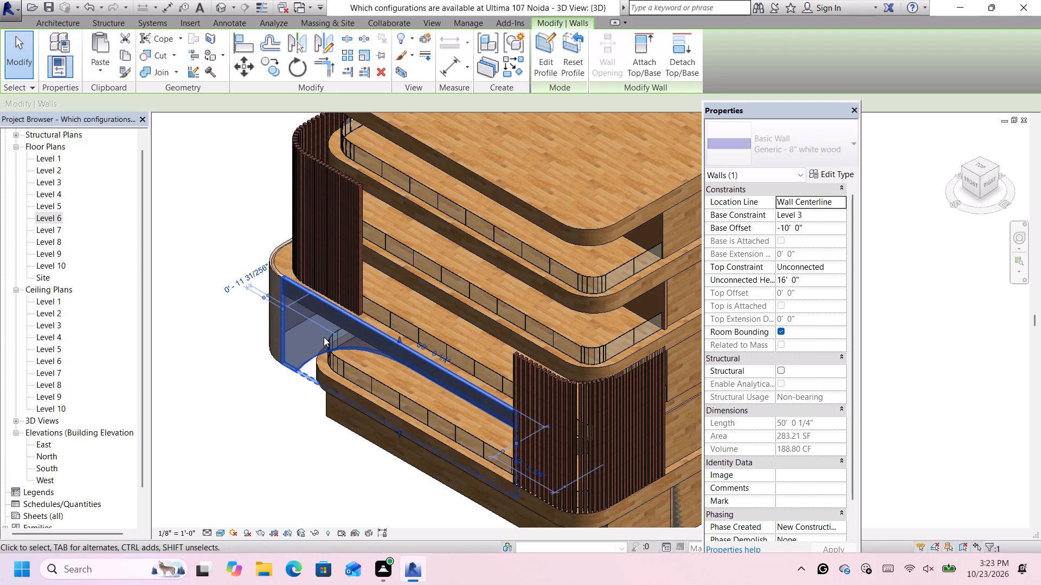
click(284, 461)
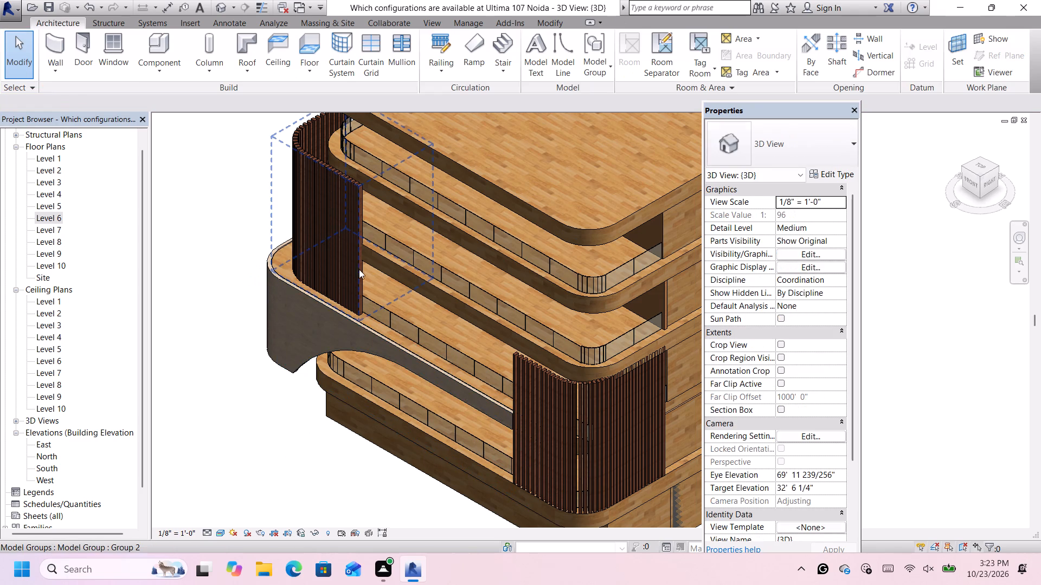
Nudge the vertical slat screen group at the building's front-left corner outward by two increments.
click(356, 261)
key(Down)
key(Down)
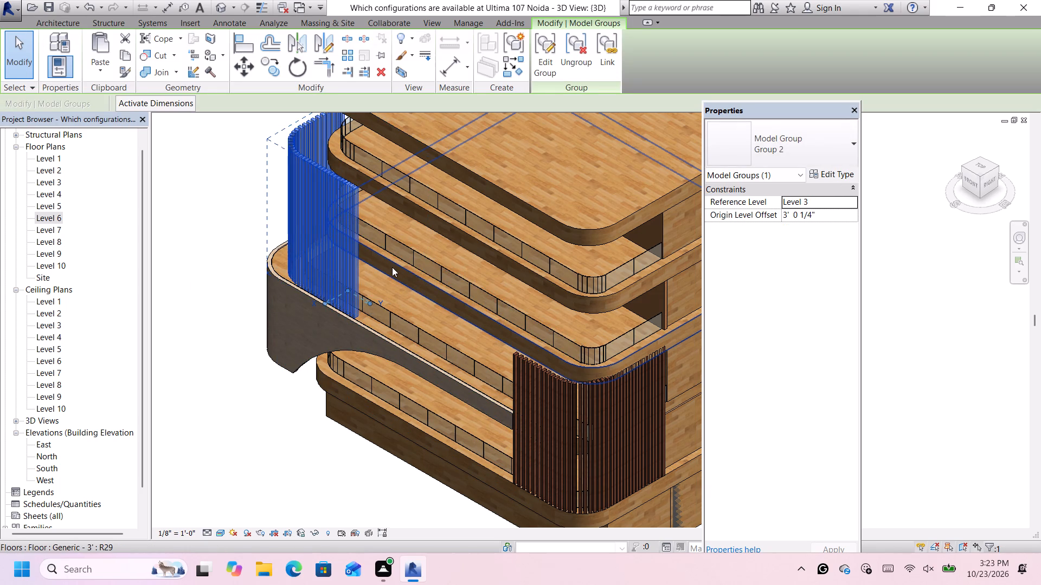
click(372, 502)
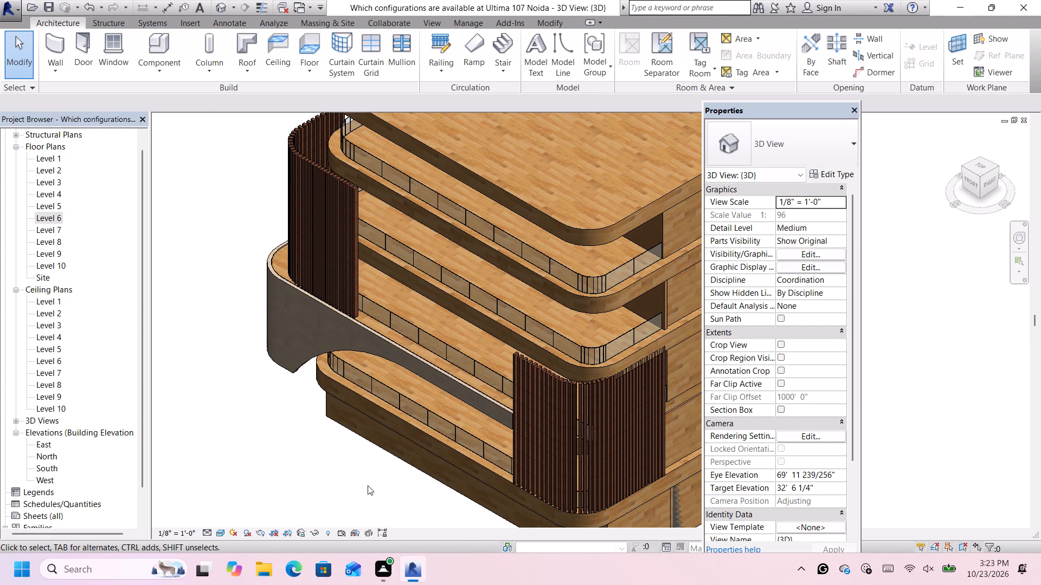
Edit the boundary of the Level 4 floor above the slat screen, nudging its straight front edge outward by three increments.
scroll(395, 429, down, 3)
scroll(483, 438, up, 5)
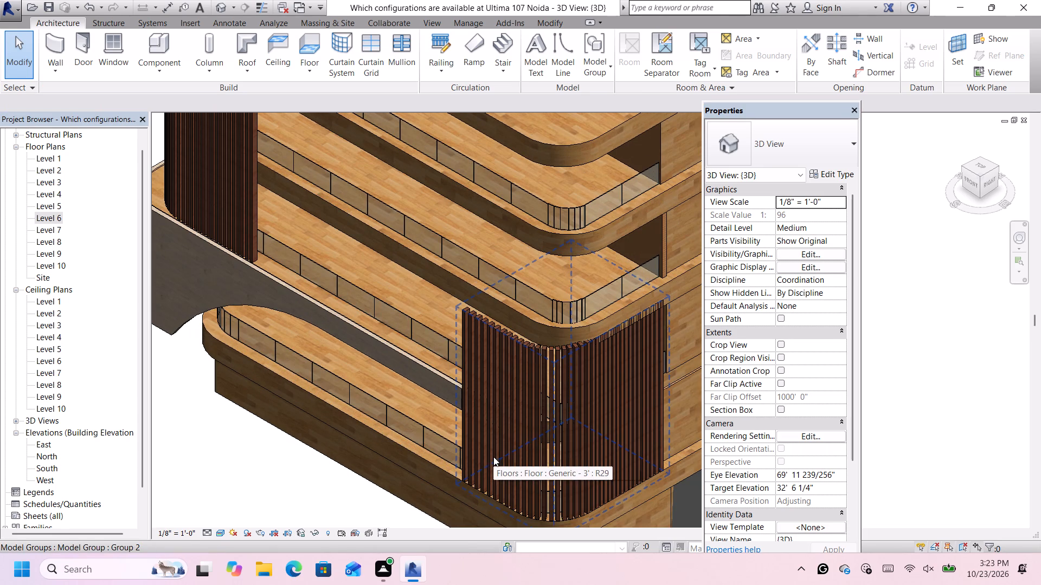
scroll(431, 284, down, 3)
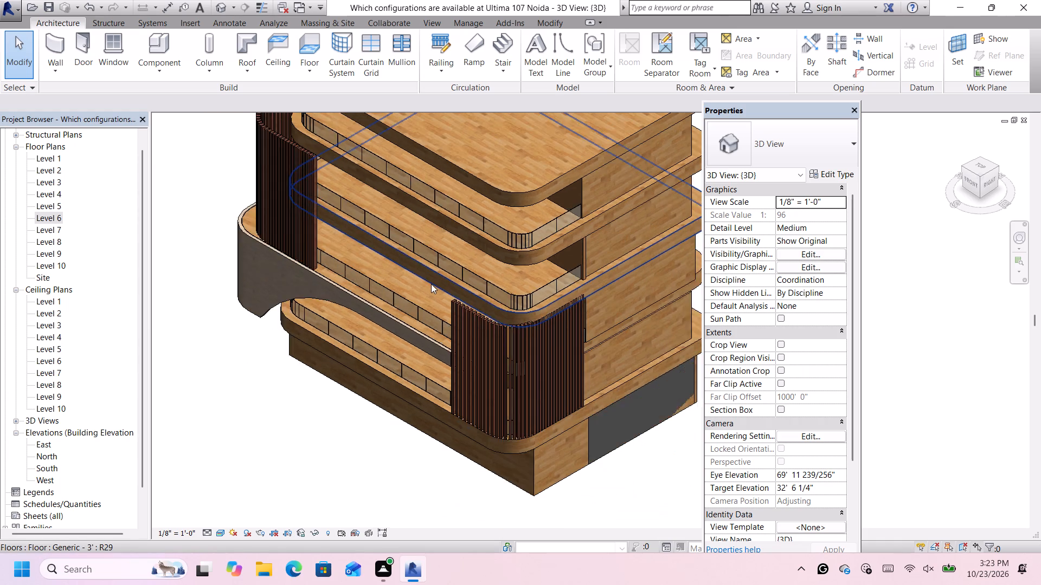
scroll(431, 284, down, 1)
scroll(502, 376, up, 1)
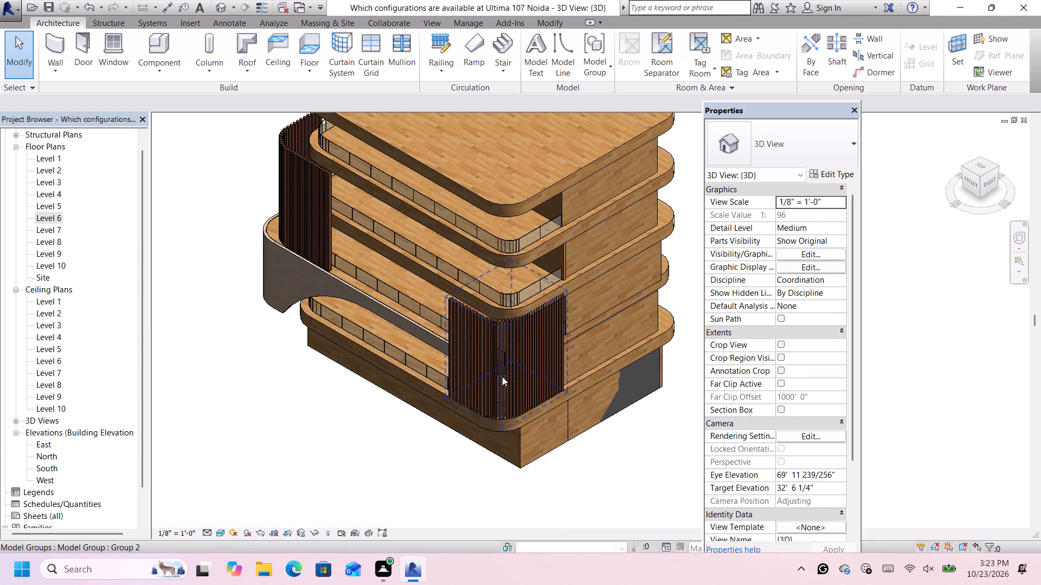
scroll(502, 376, up, 2)
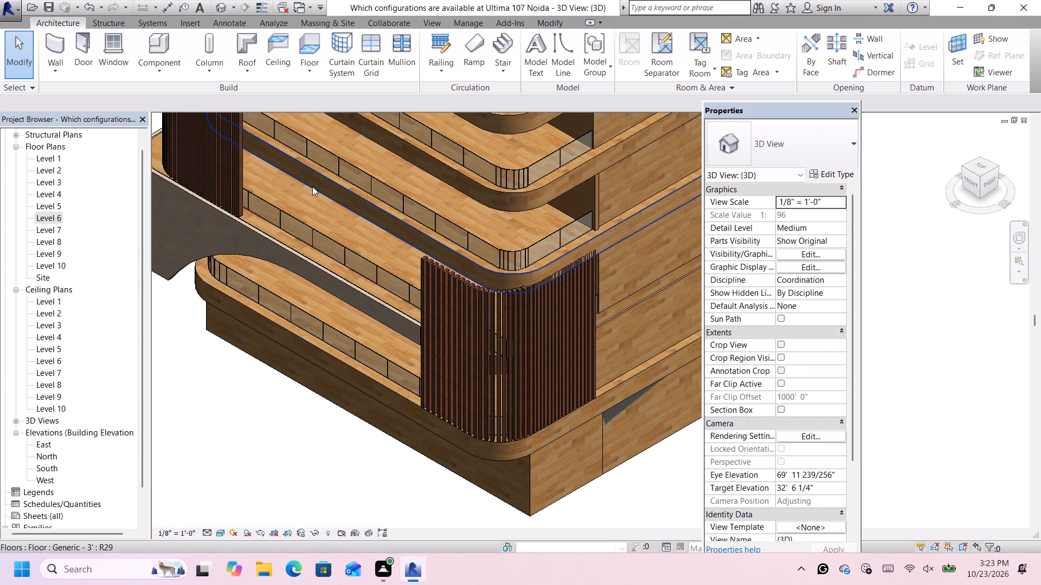
scroll(312, 186, up, 3)
scroll(462, 239, up, 1)
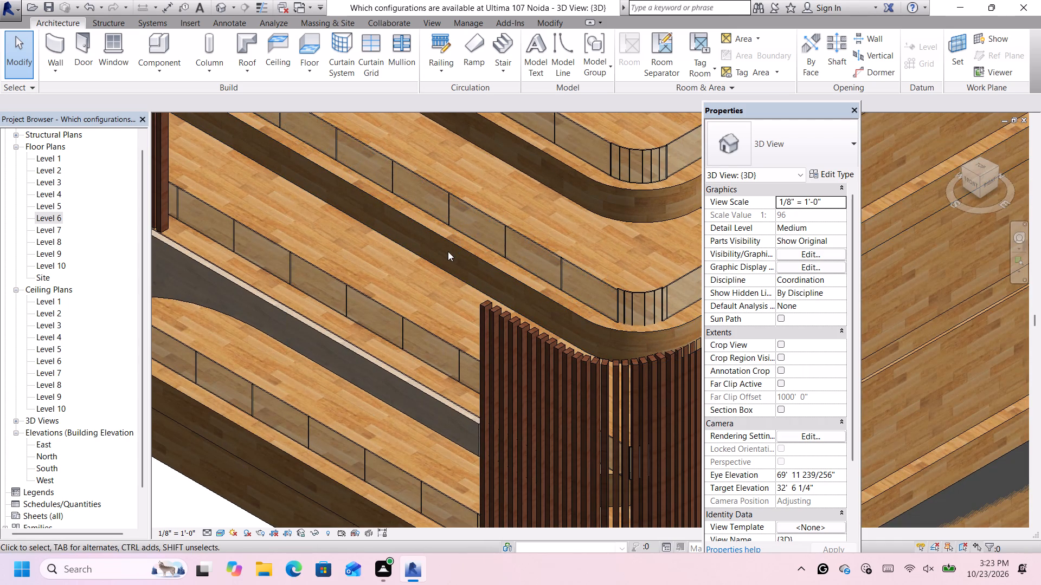
click(451, 246)
double_click(451, 246)
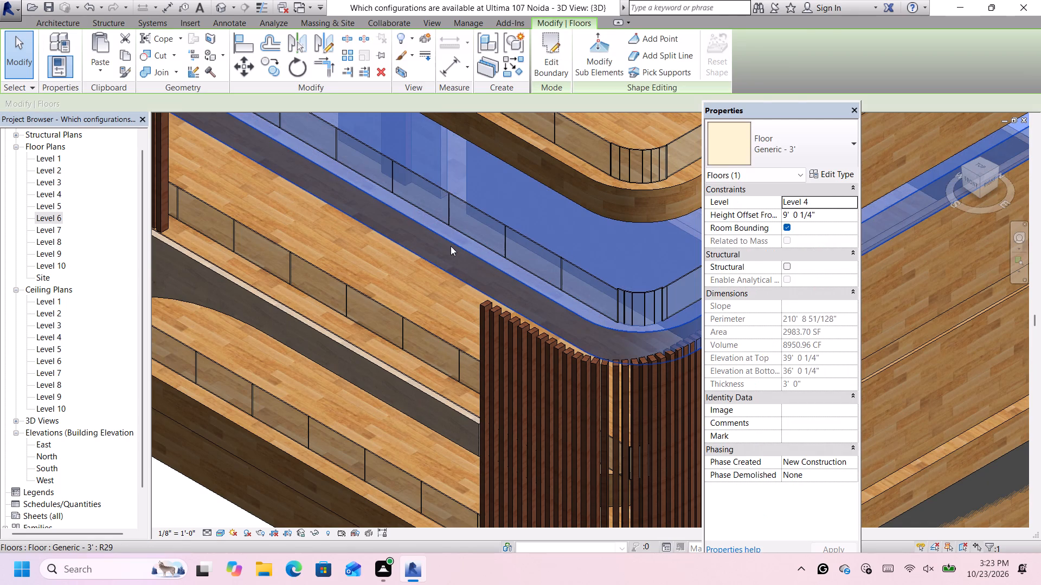
click(335, 348)
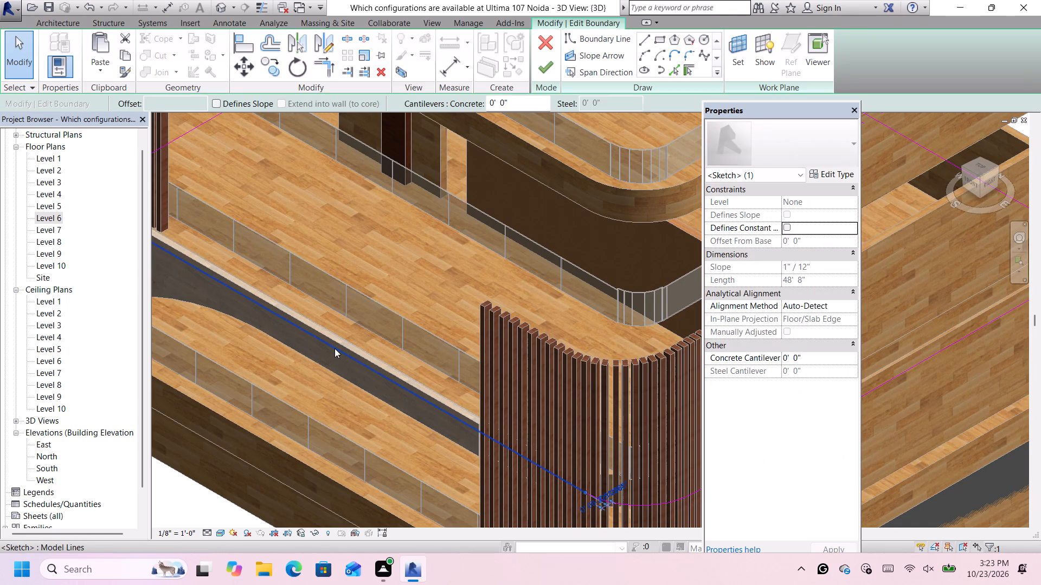
key(Down)
key(Down)
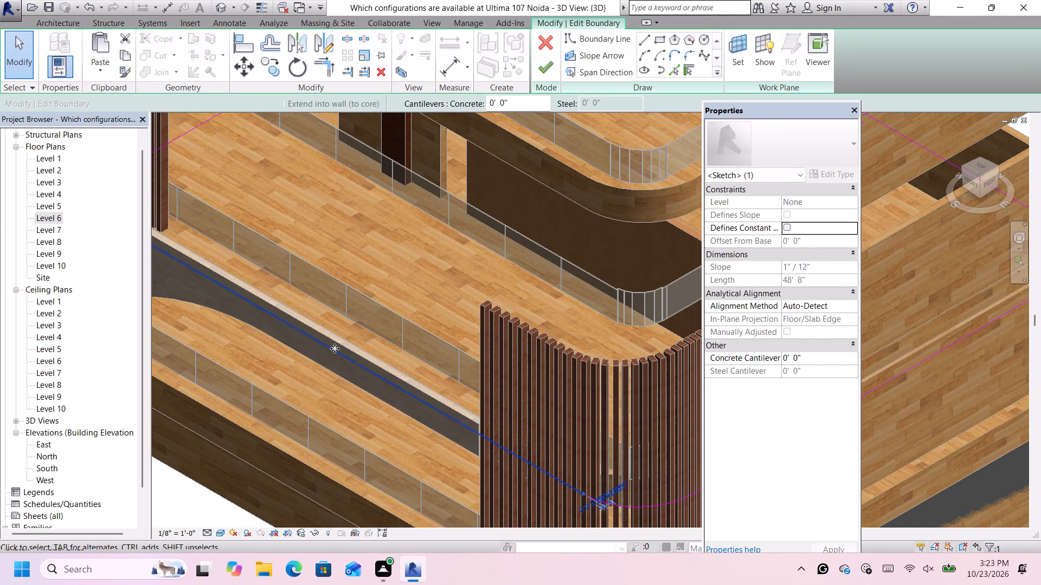
key(Down)
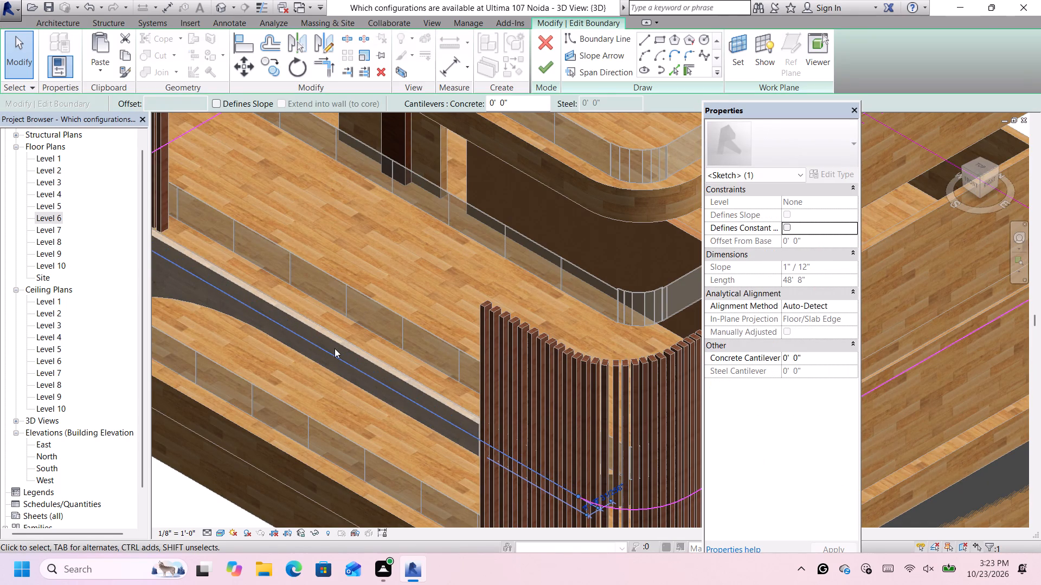